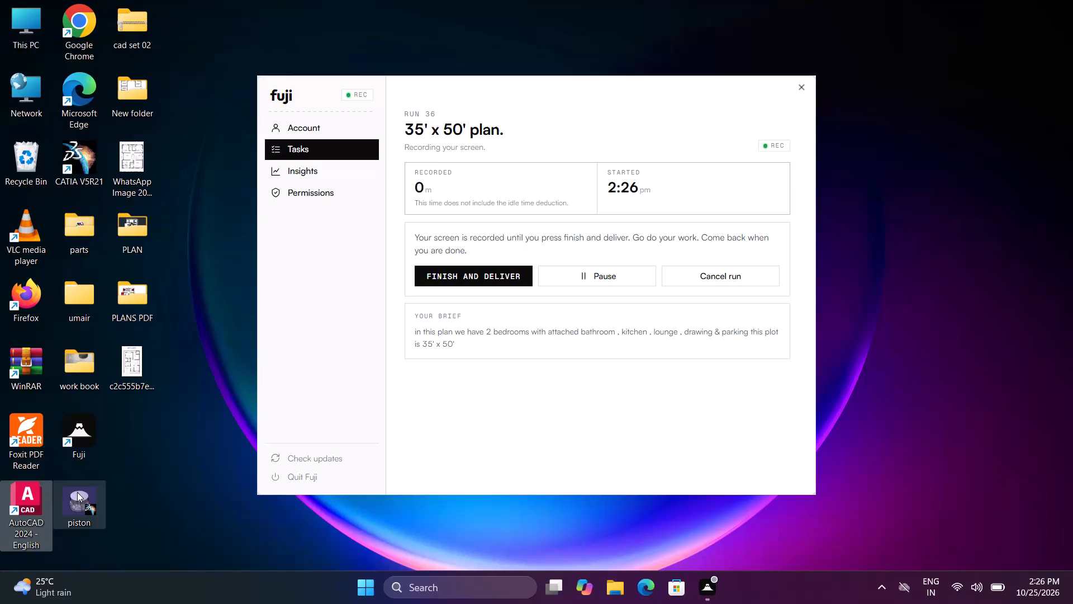
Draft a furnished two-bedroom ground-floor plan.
Open AutoCAD 2024 and create a new blank drawing.
double_click(23, 493)
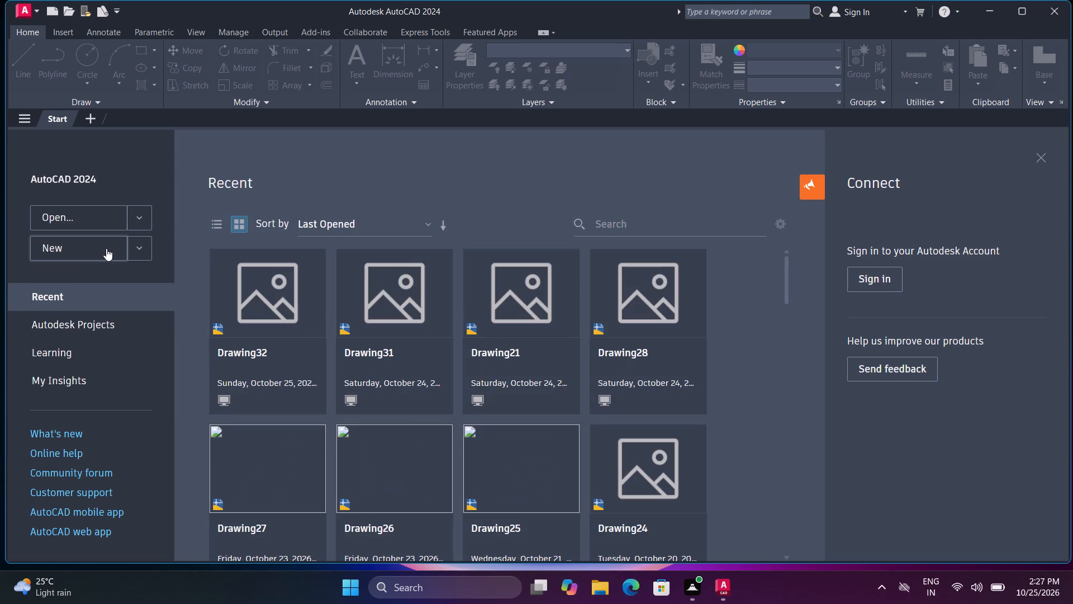
left_click(106, 248)
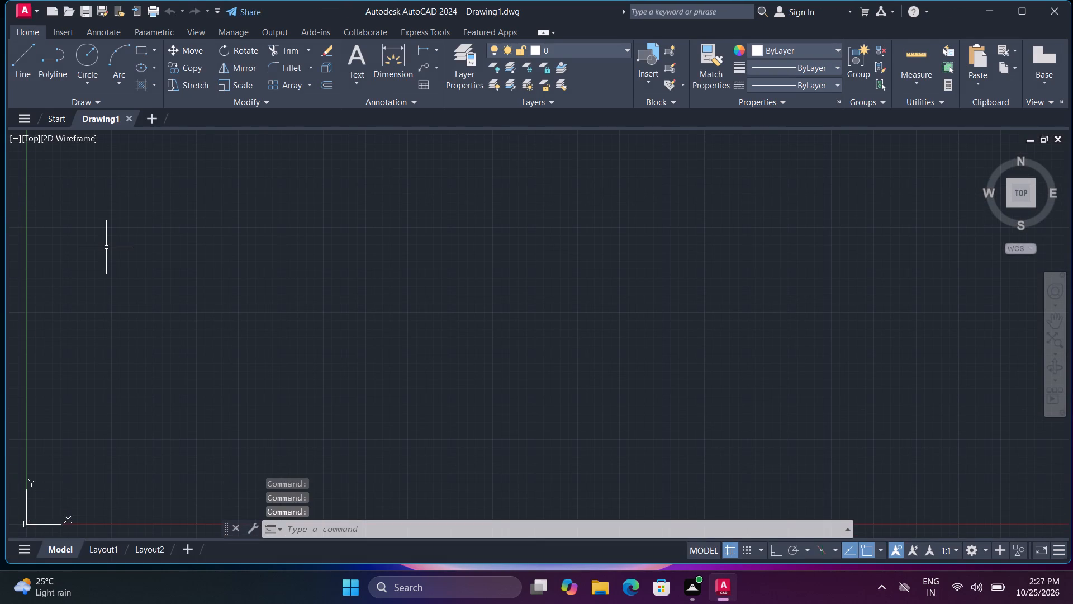
Set the drawing length units to Engineering with 0'-0" precision.
scroll(281, 254, "down", 5)
middle_click_drag(467, 226, 402, 299)
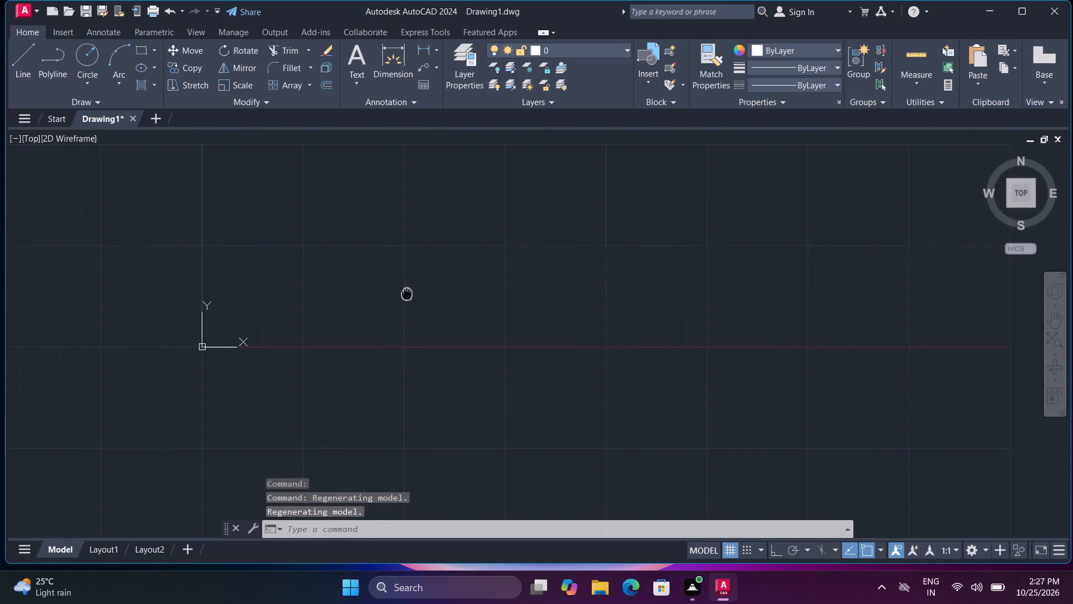
middle_click_drag(402, 299, 273, 392)
scroll(312, 309, "down", 2)
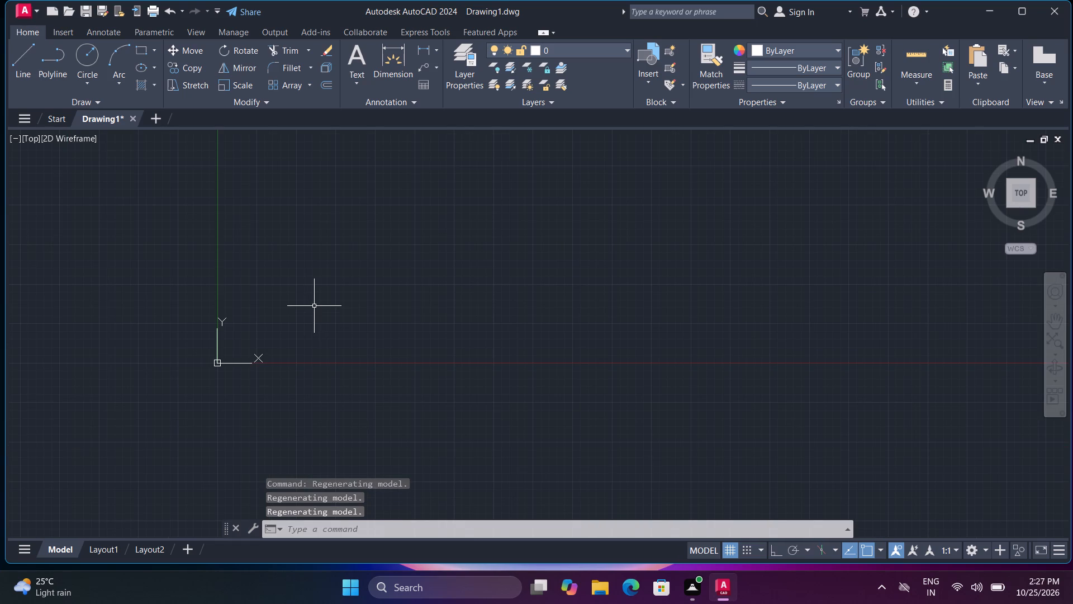
type("un")
key("space")
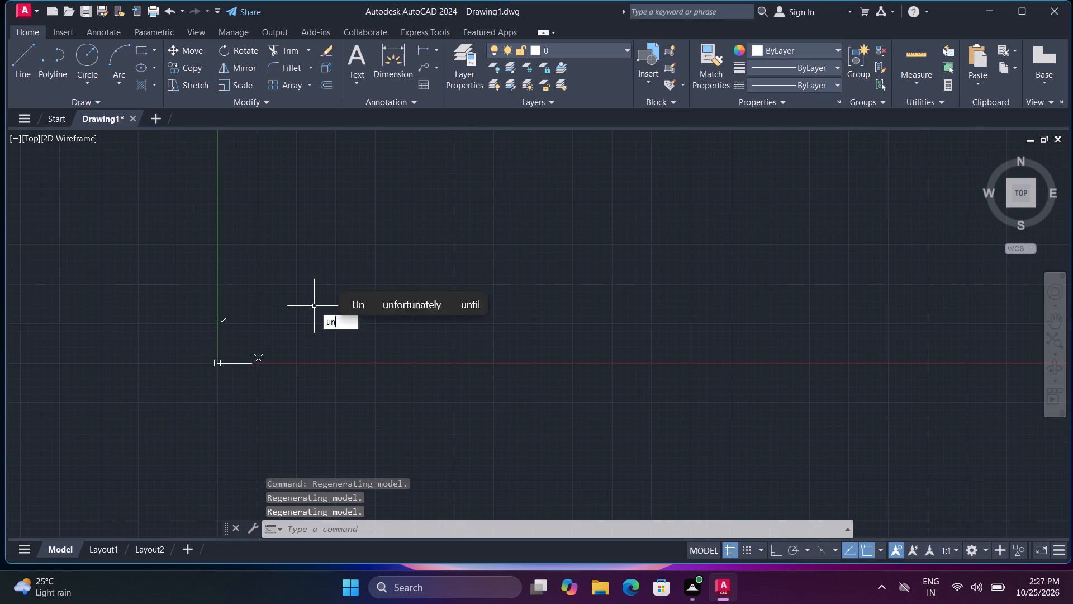
left_click(453, 191)
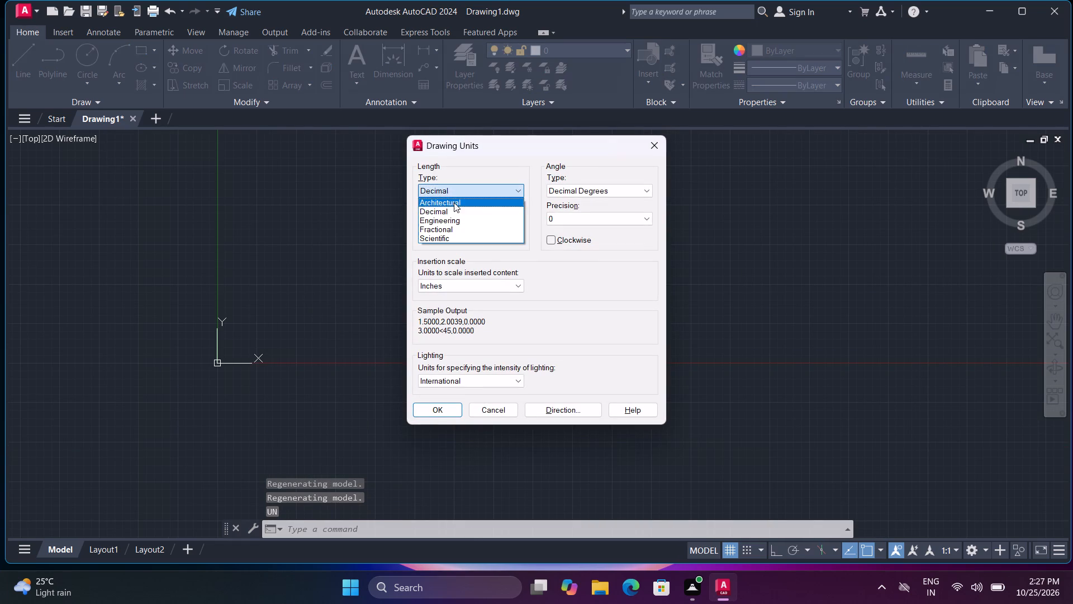
left_click(458, 221)
left_click(458, 221)
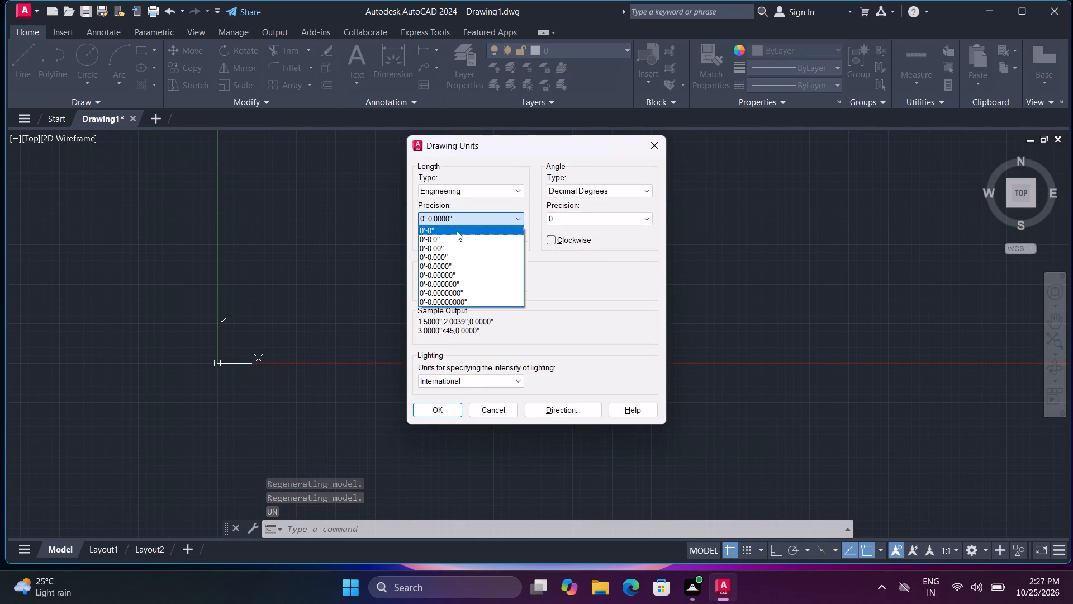
left_click(457, 231)
left_click(442, 412)
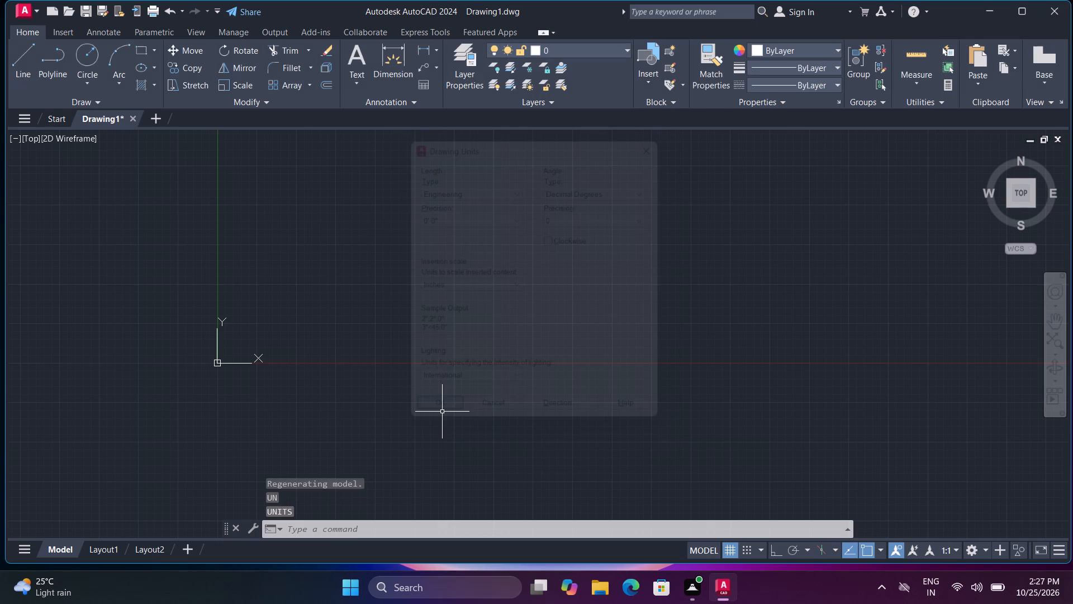
Turn on command log recording with LOGFILEON.
type("lo")
key("g")
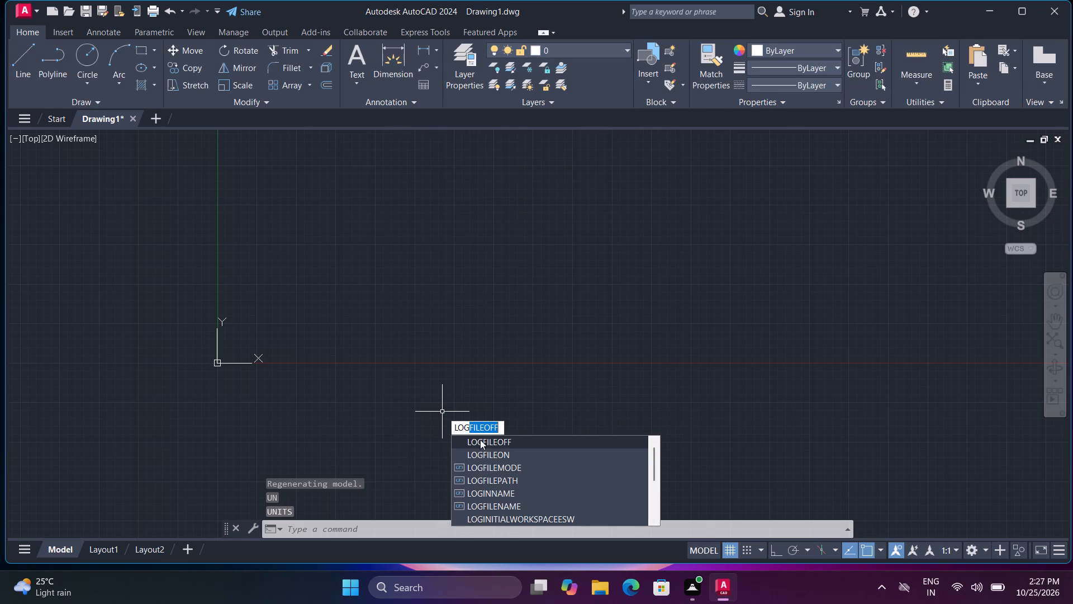
left_click(493, 452)
Modify the Standard dimension style's primary units to Engineering format with 0'-0" precision.
key("d")
key("space")
key("space")
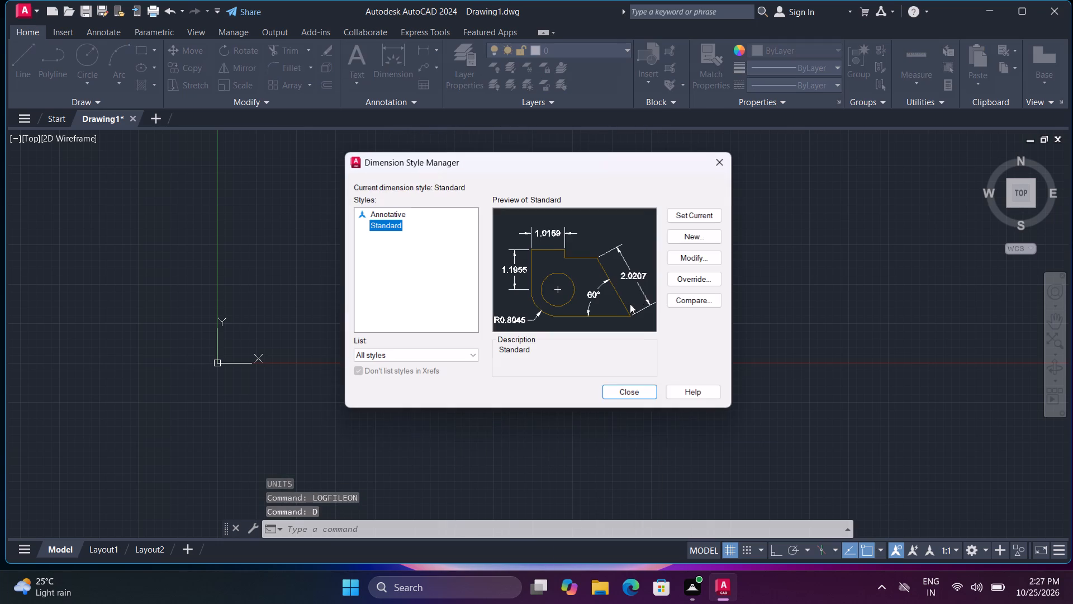
left_click(695, 258)
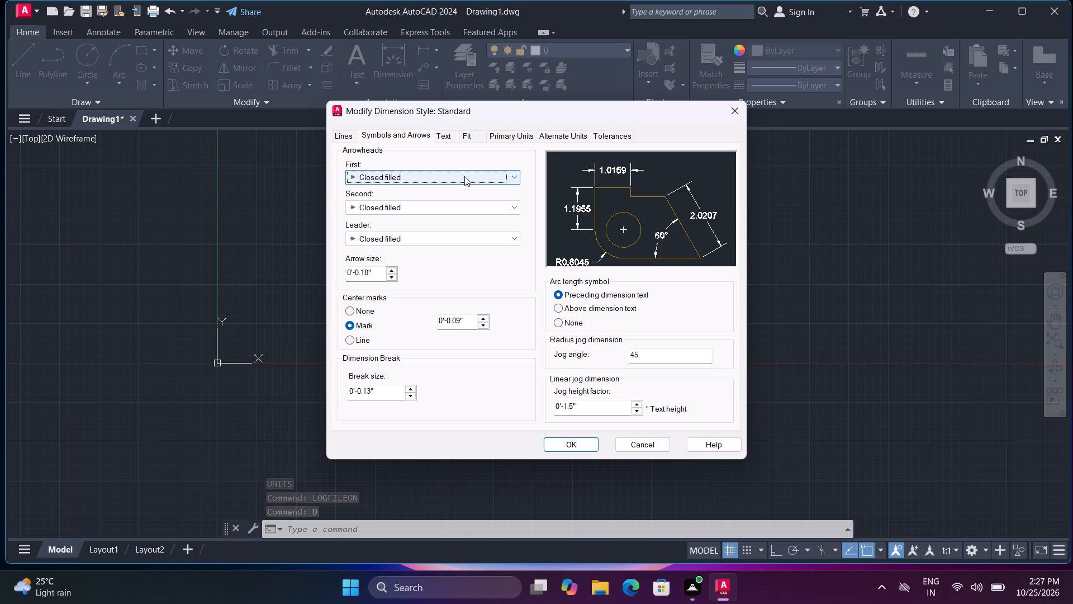
left_click(498, 137)
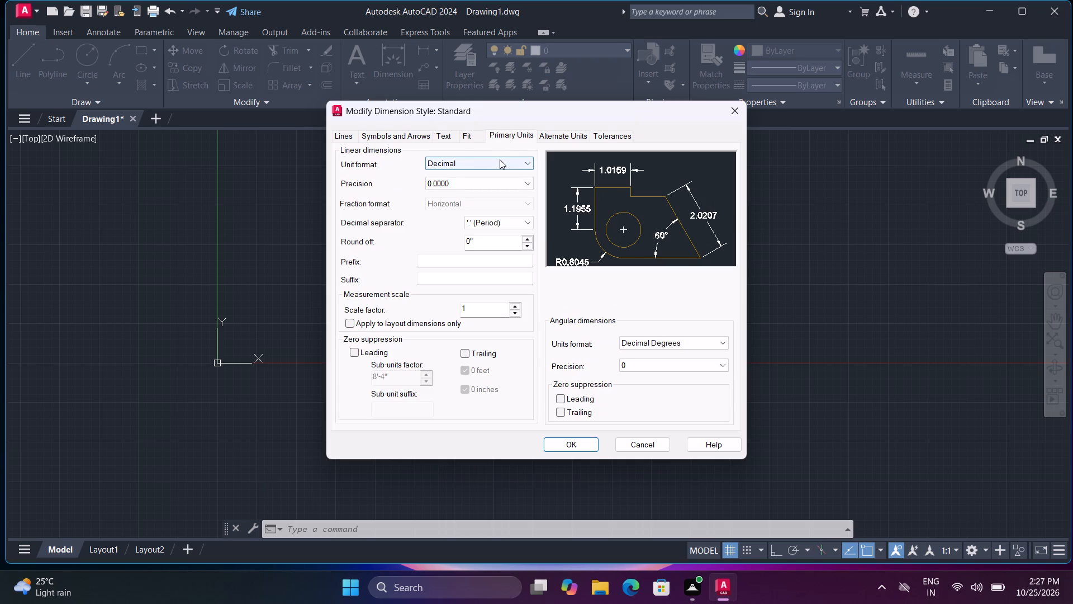
left_click(500, 159)
left_click(480, 194)
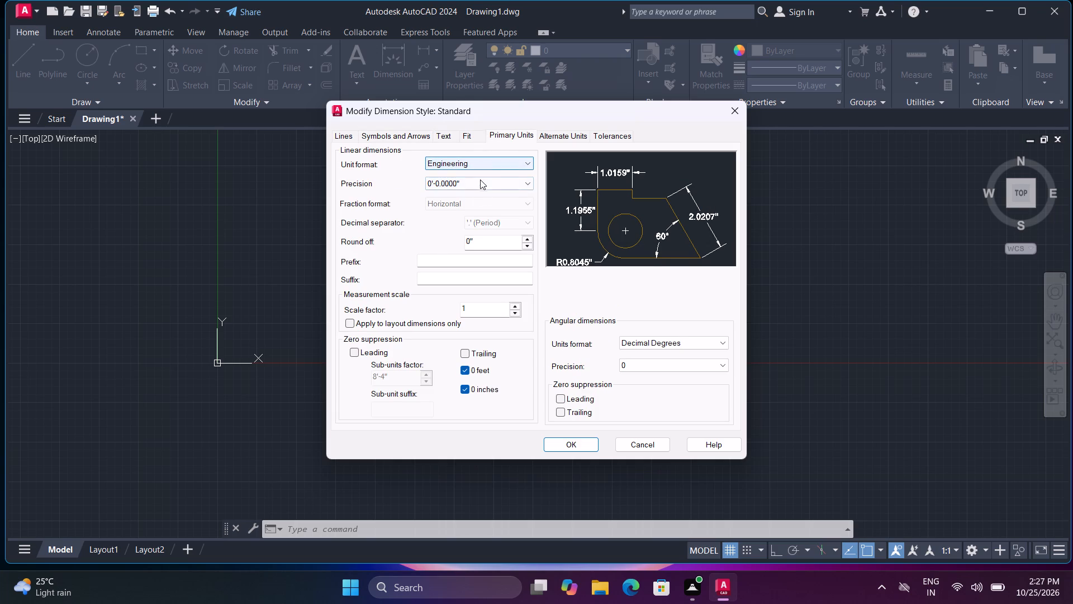
left_click(484, 185)
left_click(481, 196)
Set the Standard dimension style's text height to 8 and its arrow size to 8.
left_click(449, 133)
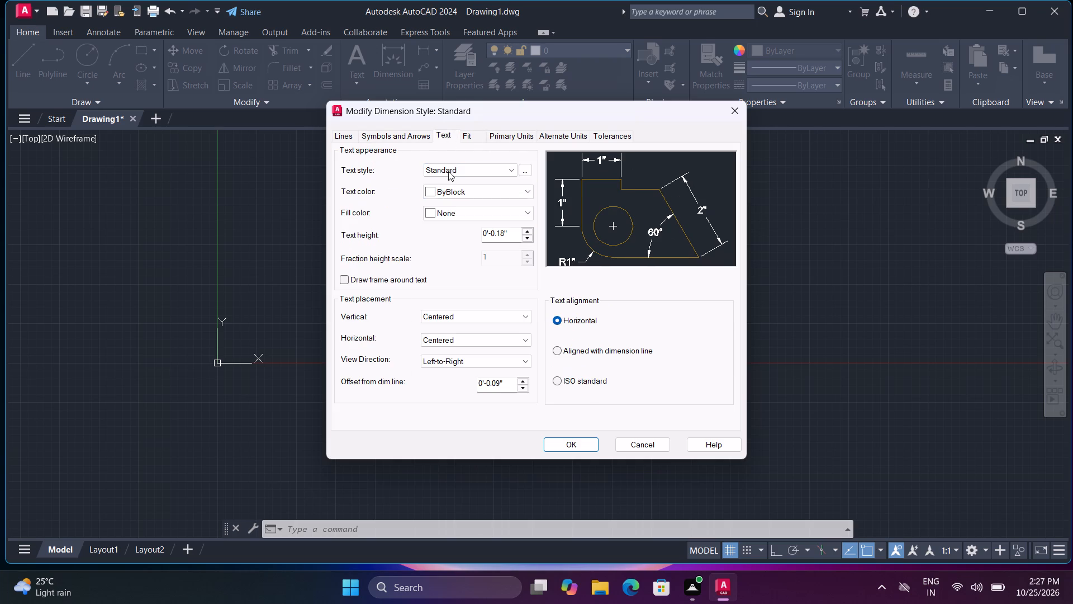
left_click_drag(509, 238, 424, 235)
key("8")
left_click(405, 131)
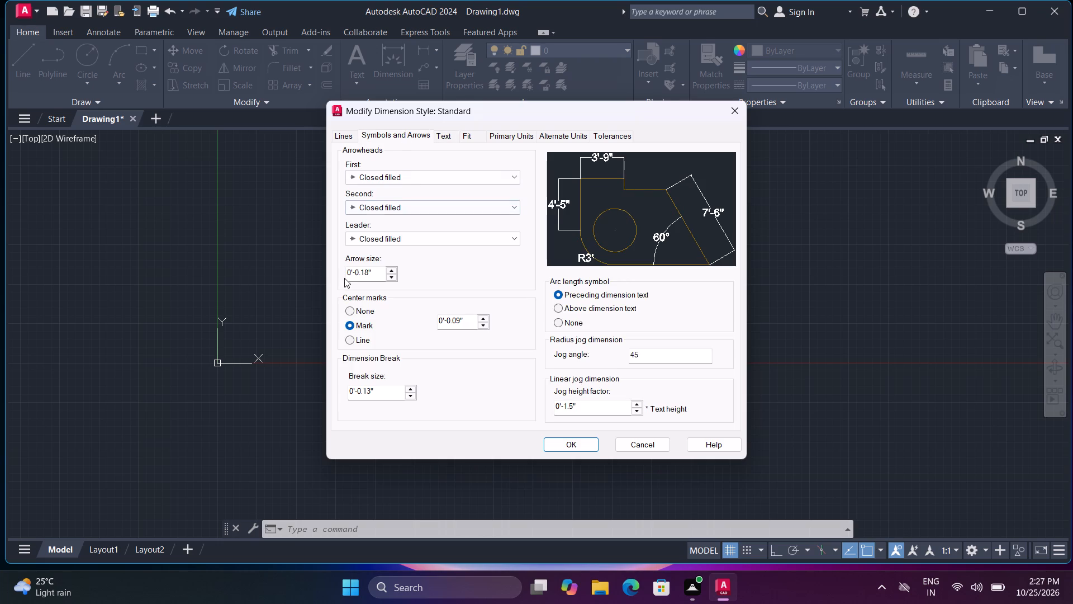
left_click_drag(377, 275, 258, 269)
key("8")
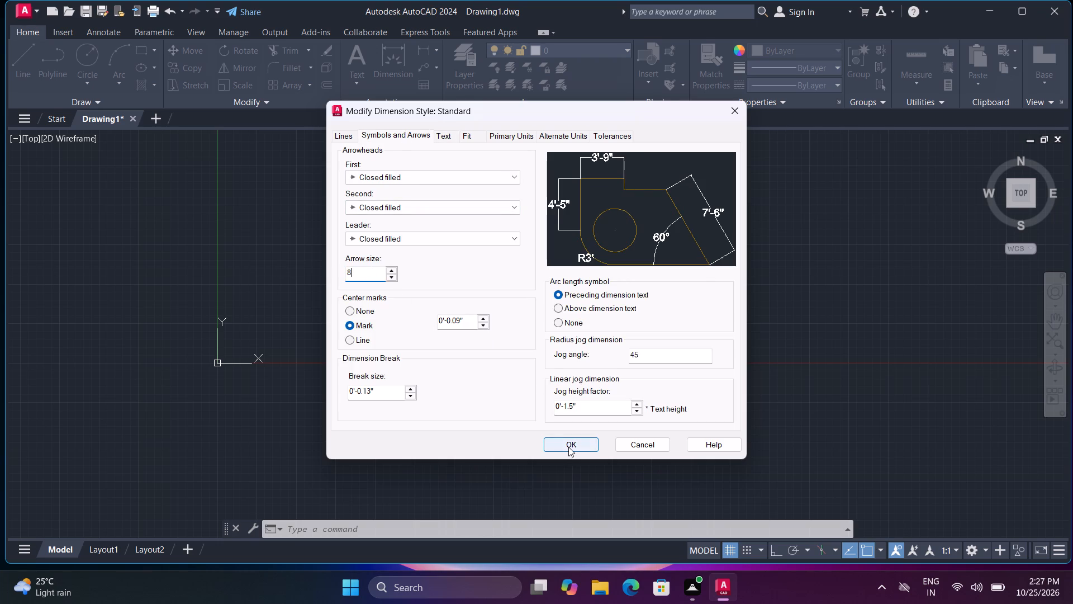
left_click(568, 447)
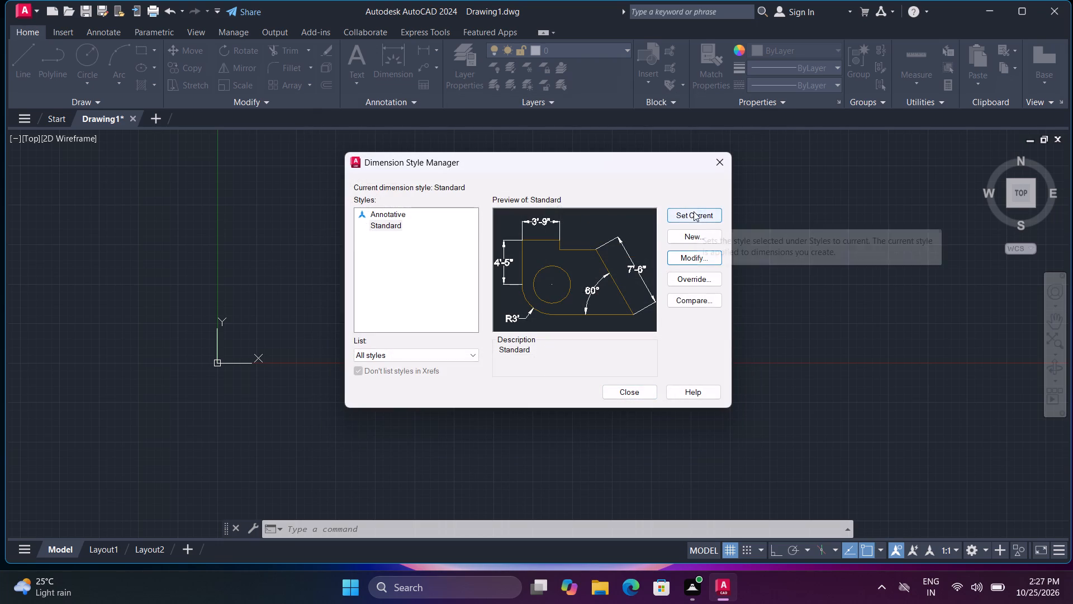
Make the Standard dimension style current and close the style manager.
left_click(694, 211)
left_click(636, 399)
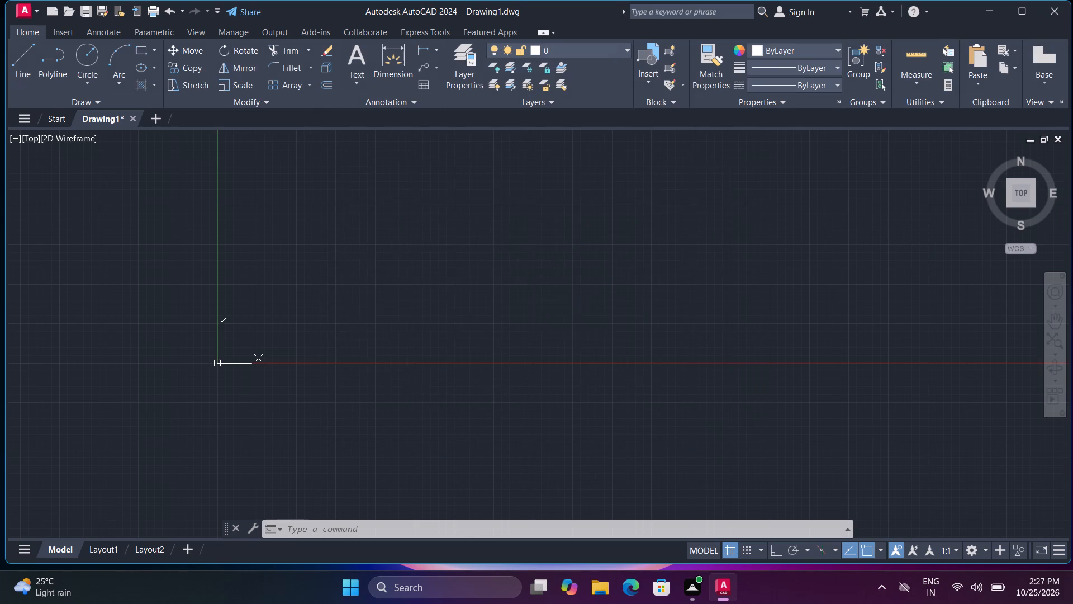
Draw the plot's bottom edge as a horizontal 35' line with Ortho turned on.
scroll(537, 279, "down", 2)
type("l")
key("space")
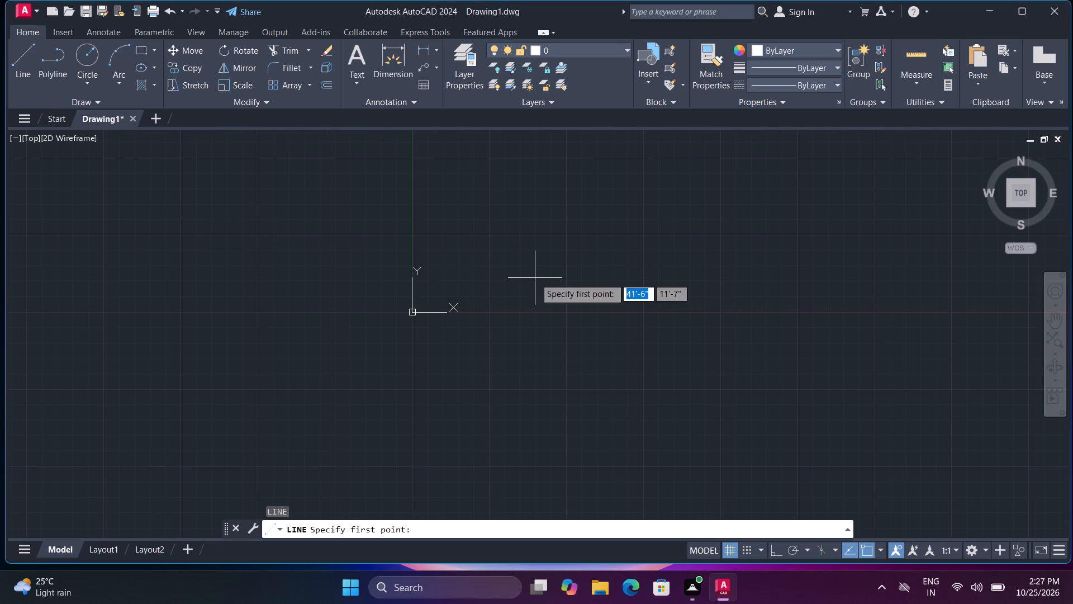
middle_click_drag(539, 224, 421, 371)
left_click(498, 290)
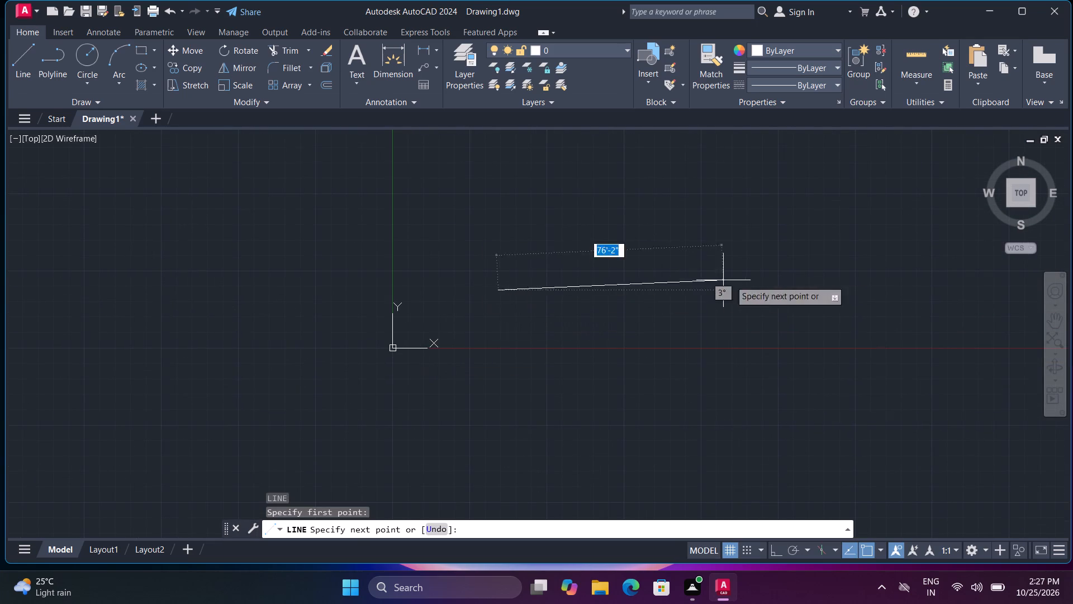
key("F8")
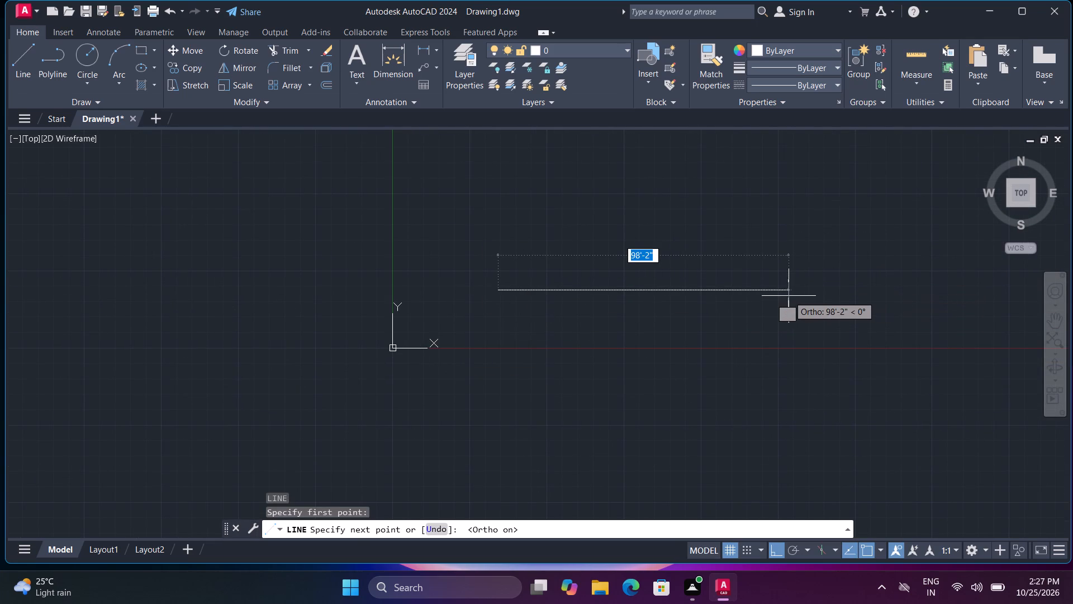
scroll(693, 275, "up", 5)
scroll(690, 273, "down", 3)
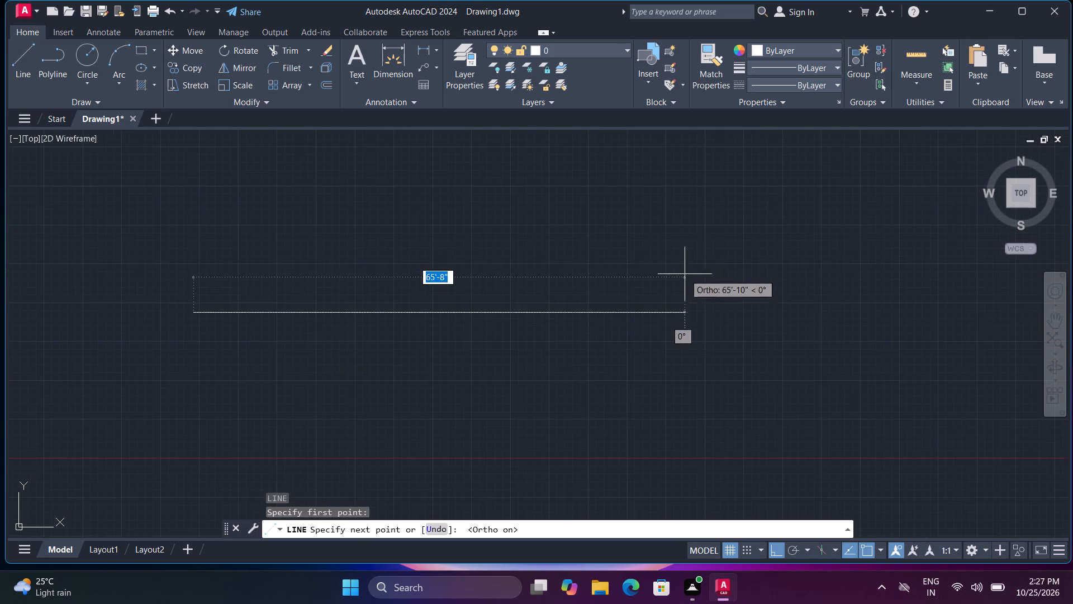
scroll(531, 271, "down", 1)
middle_click_drag(520, 270, 584, 309)
middle_click(584, 309)
middle_click(584, 309)
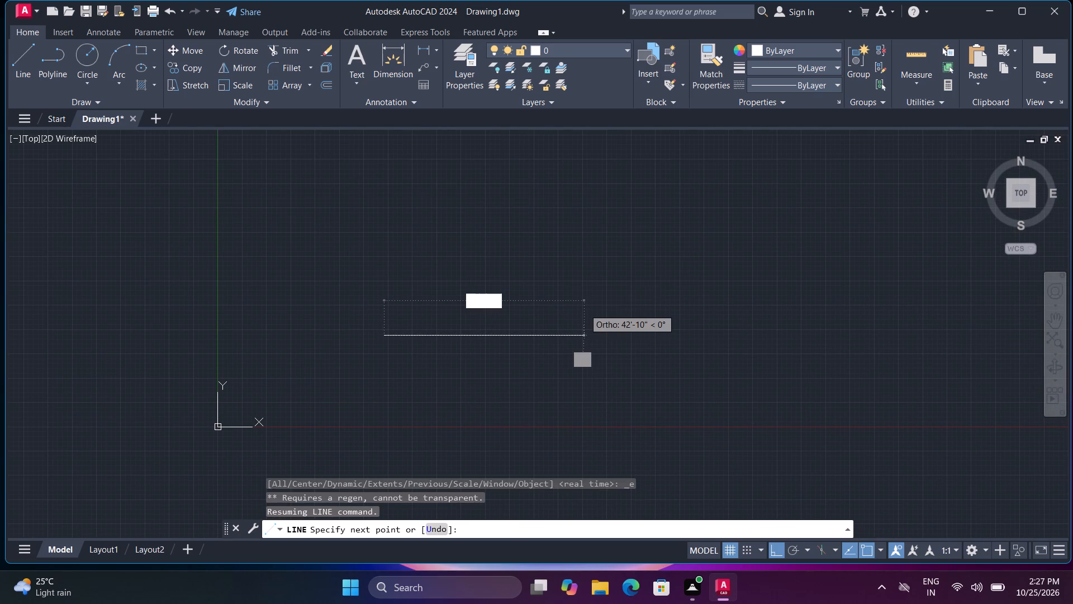
type("35")
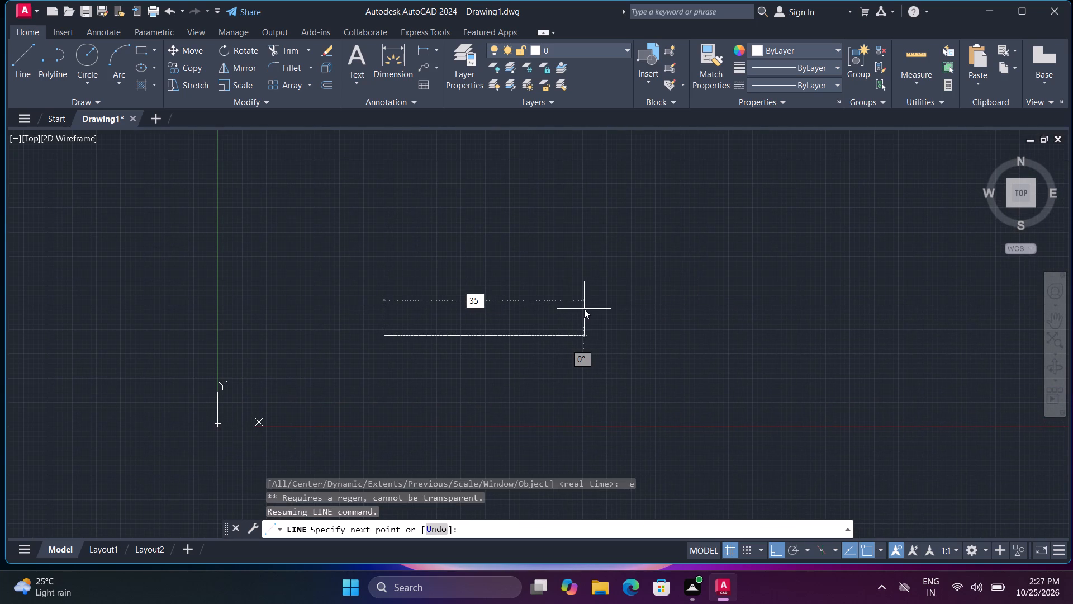
key("apostrophe")
key("Return")
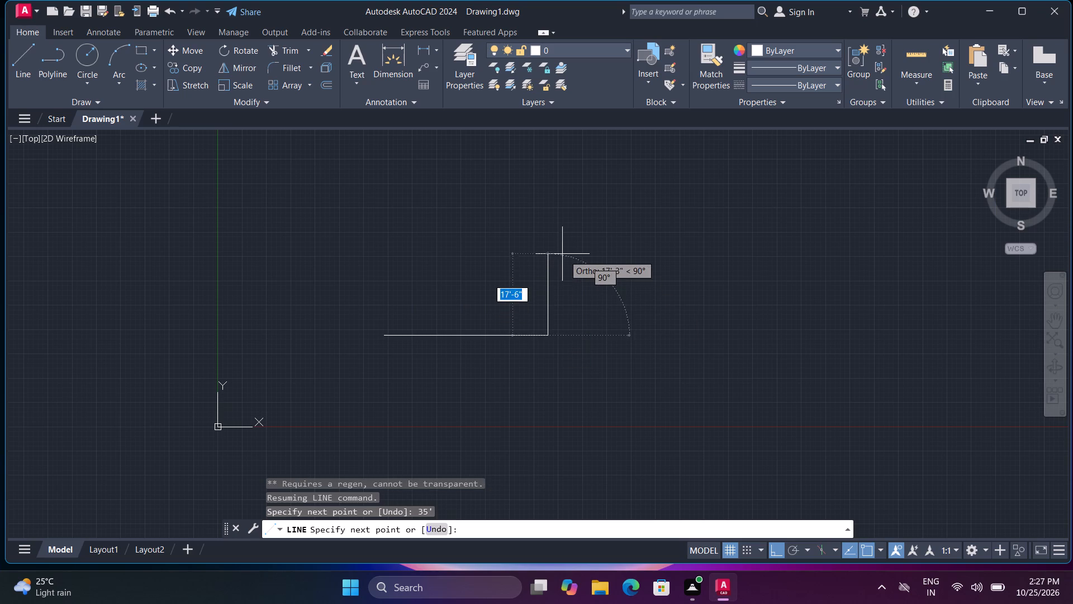
Complete the plot rectangle by continuing the line 50' up, 35' to the left and 50' down.
key("5")
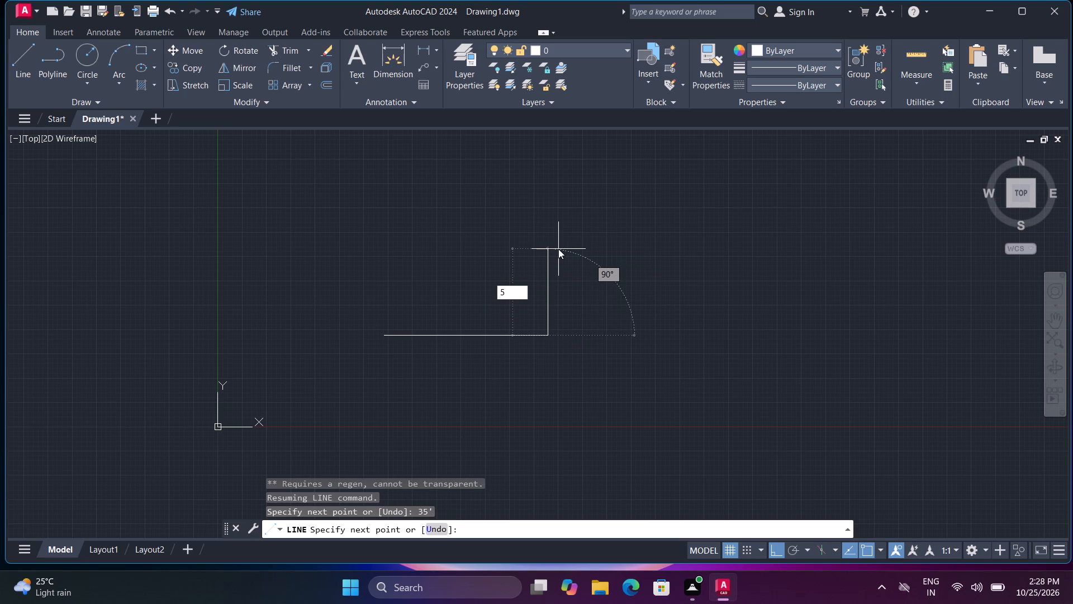
type("0'")
key("Return")
scroll(558, 247, "down", 2)
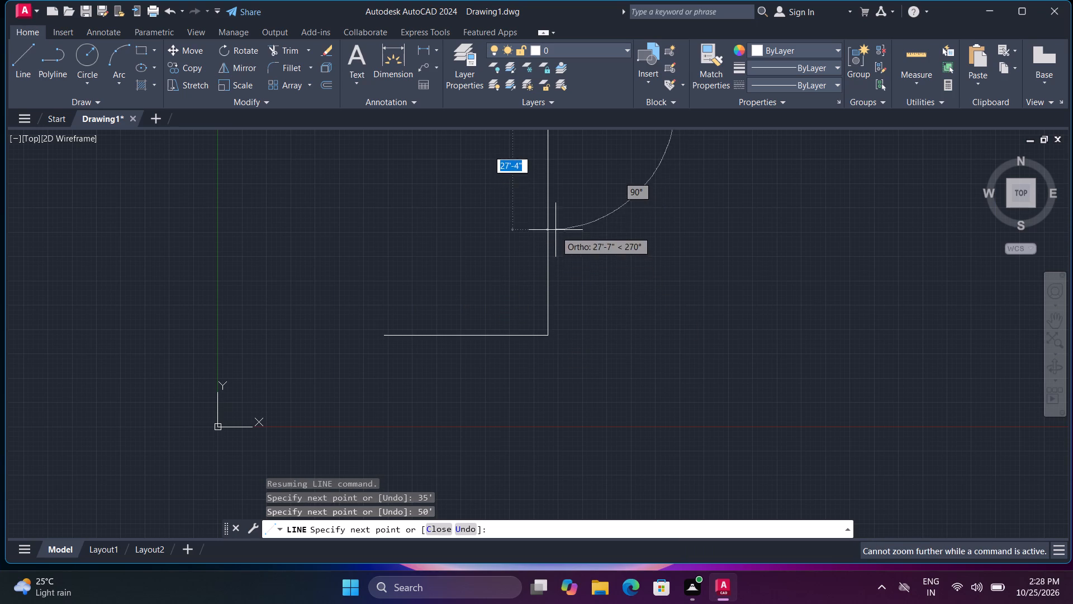
middle_click_drag(556, 230, 606, 431)
scroll(557, 239, "down", 1)
middle_click(606, 431)
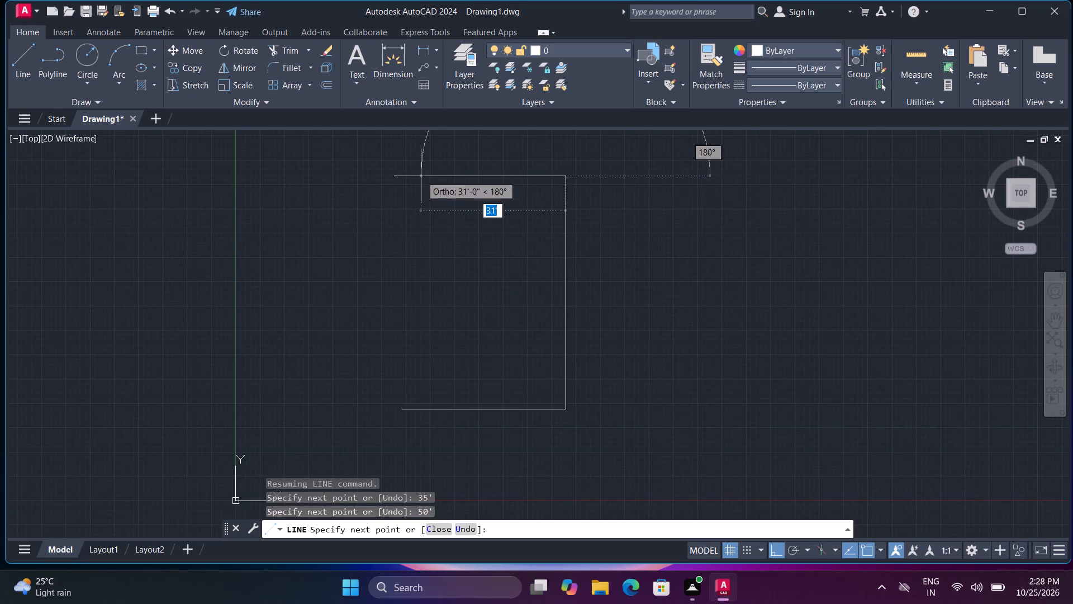
type("35")
key("apostrophe")
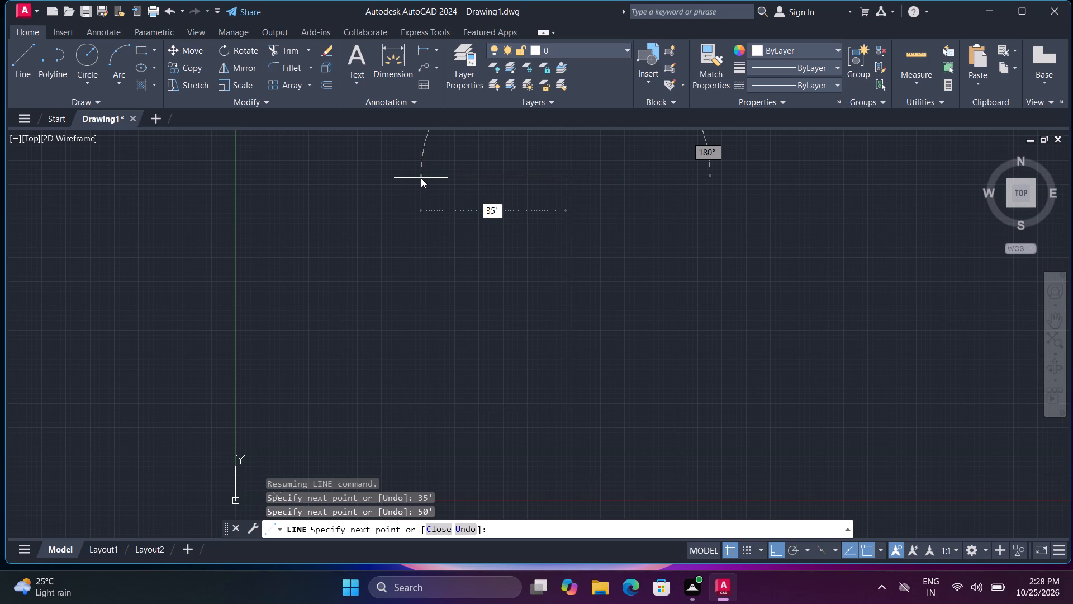
key("Return")
key("5")
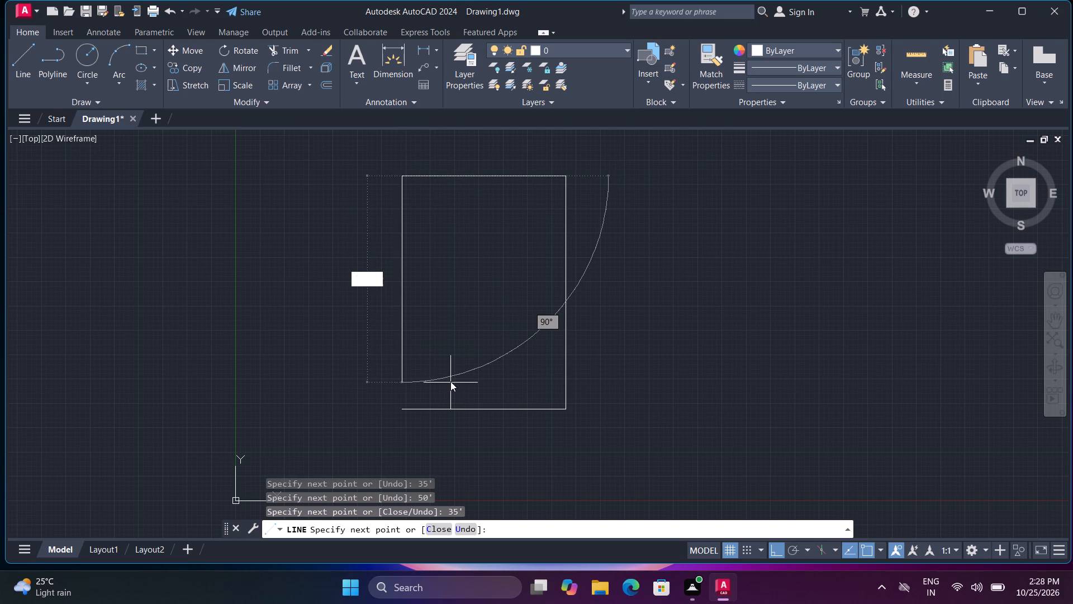
key("0")
key("apostrophe")
key("Return")
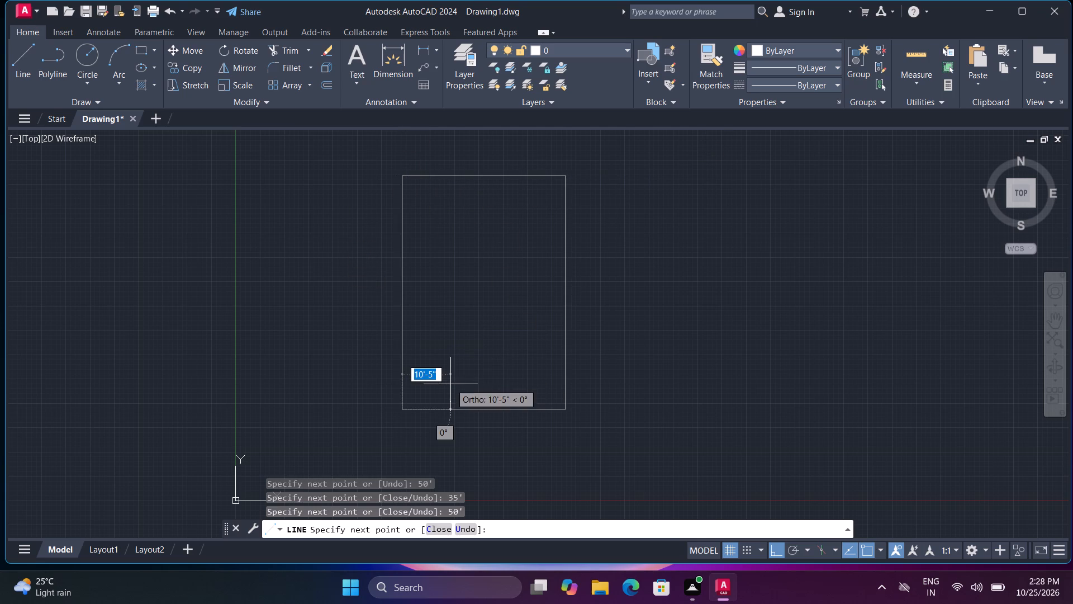
key("space")
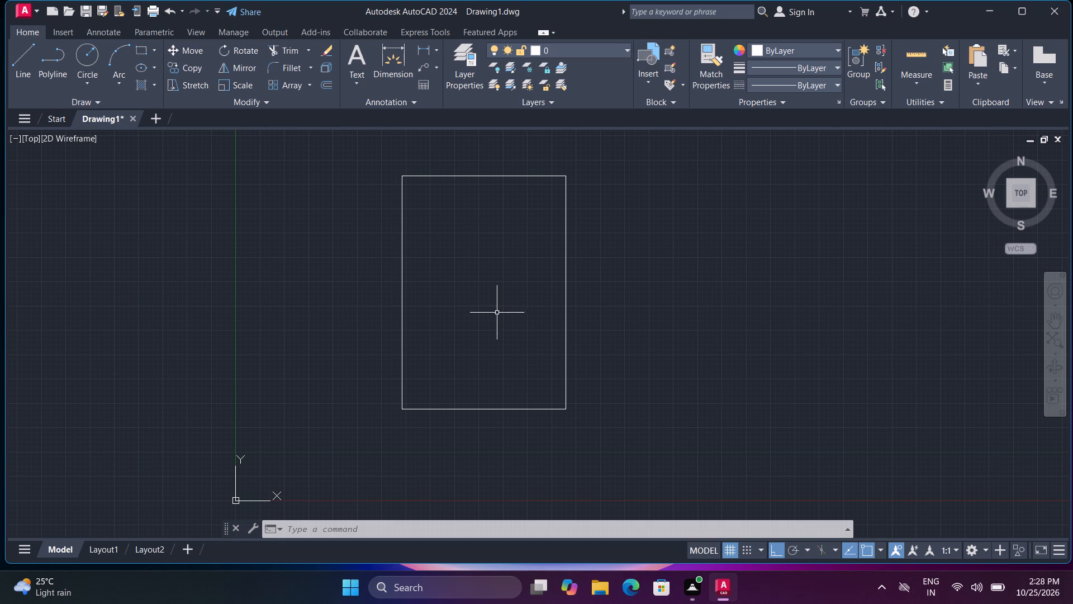
Offset the plot's bottom edge 4" inward using the Through option.
key("o")
key("space")
type("t")
key("space")
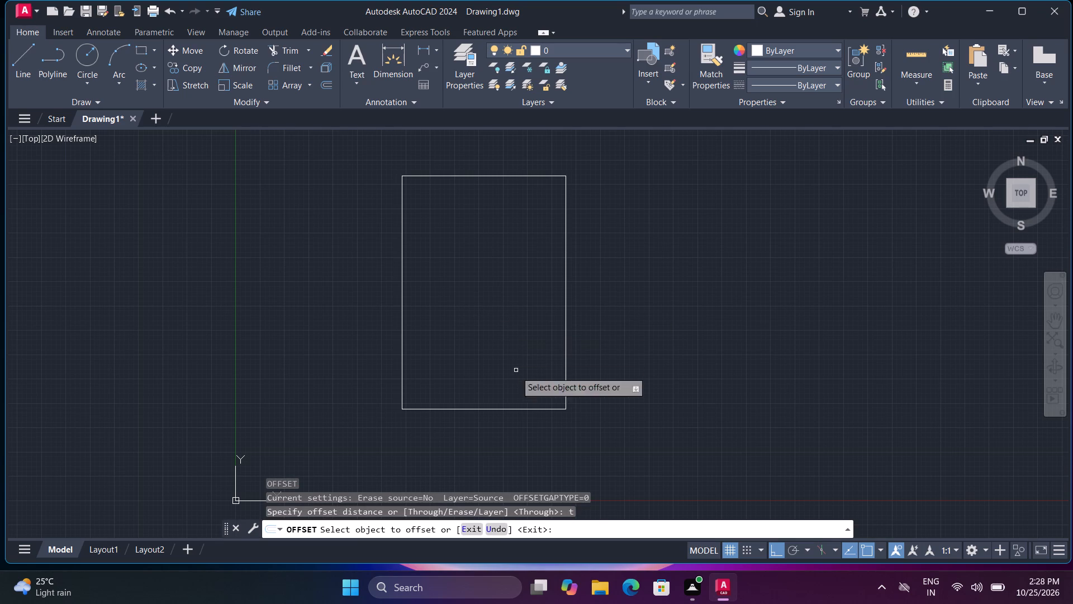
left_click(542, 409)
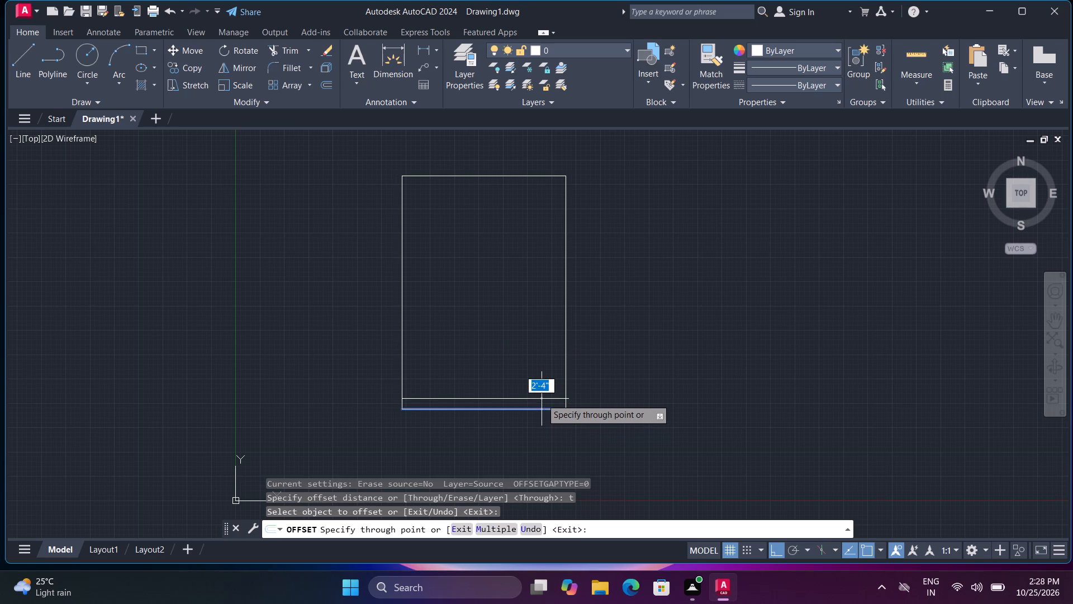
key("4")
key("shift+quotedbl")
key("Return")
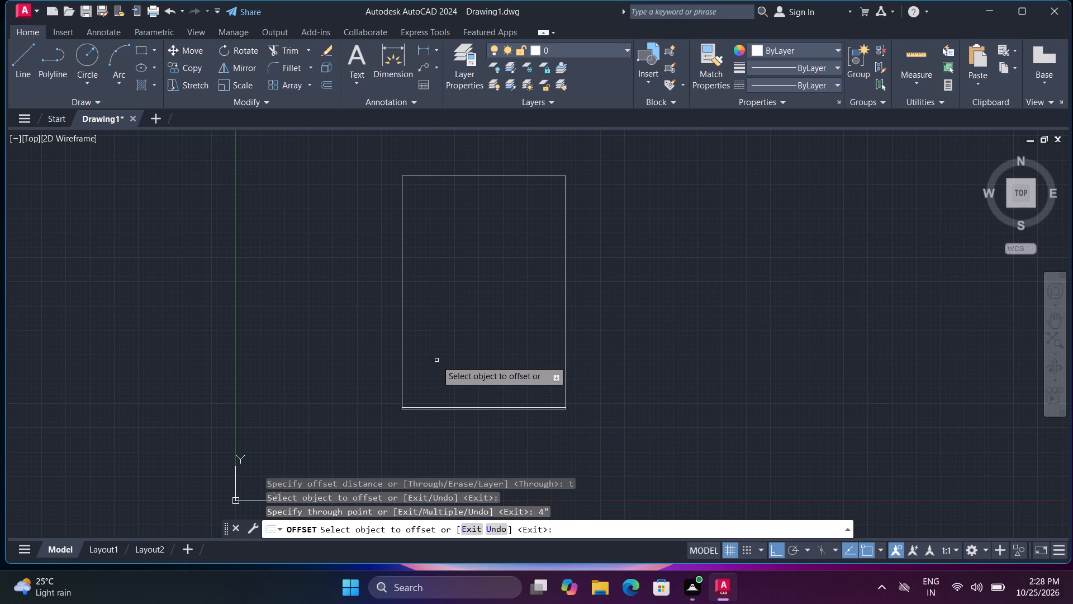
Offset the plot's left edge 4" inward and its right edge 9" inward.
left_click(403, 333)
type("4\"")
key("Return")
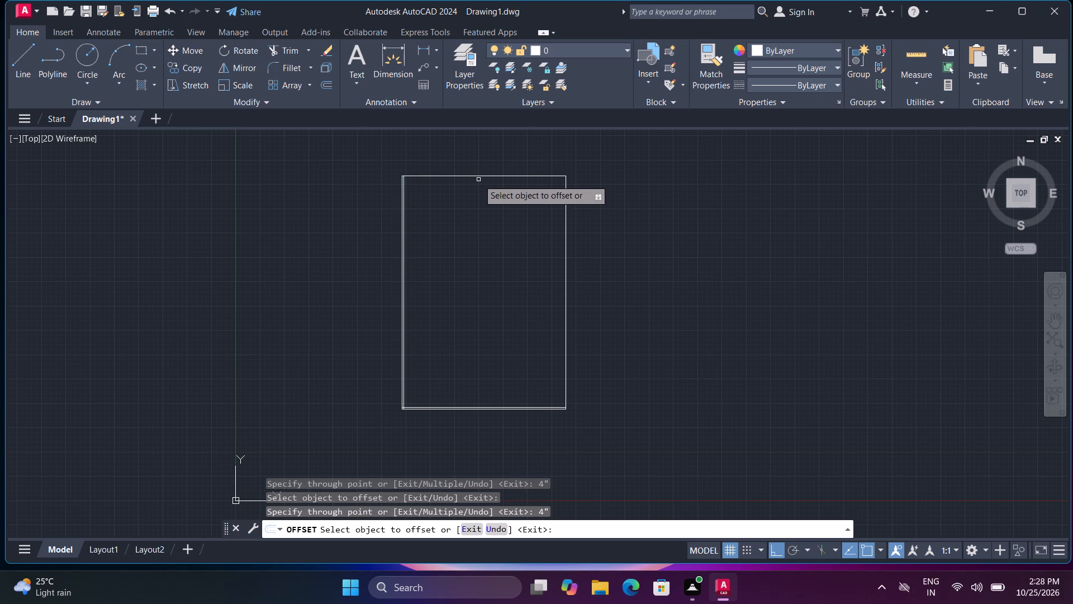
left_click(564, 275)
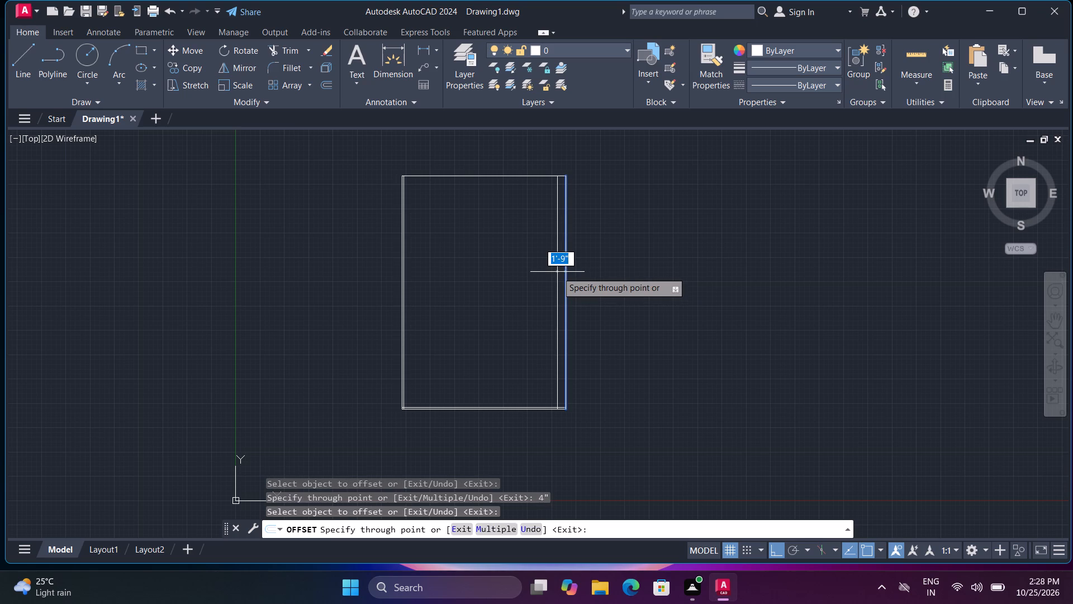
key("9")
key("shift+quotedbl")
key("Return")
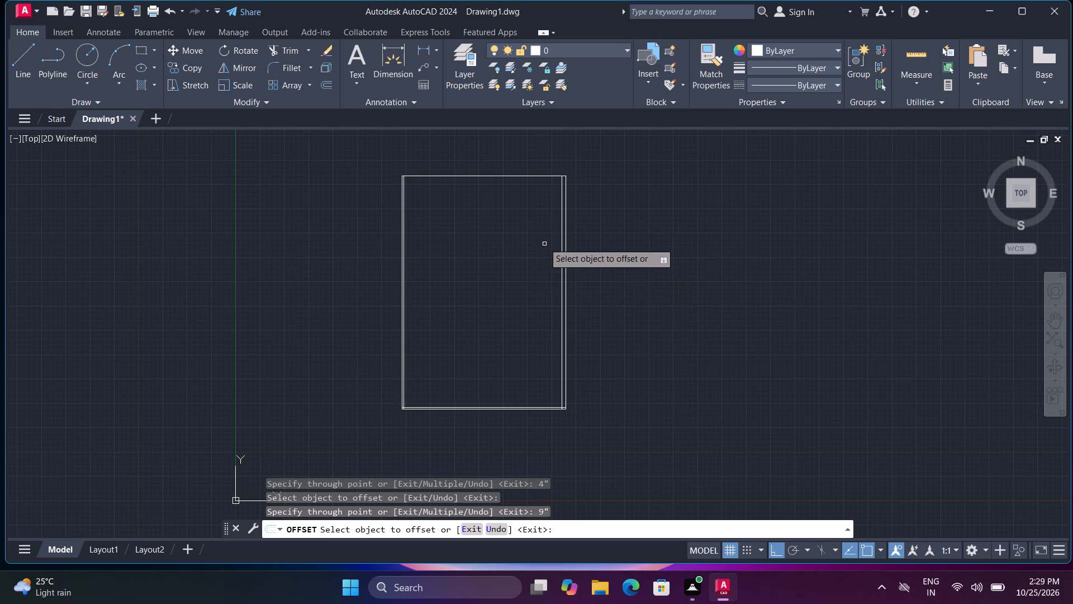
Offset the plot's top edge inward twice, once by 9" and once by 4", and end the Offset command.
middle_click_drag(513, 229, 511, 332)
middle_click_drag(515, 237, 524, 284)
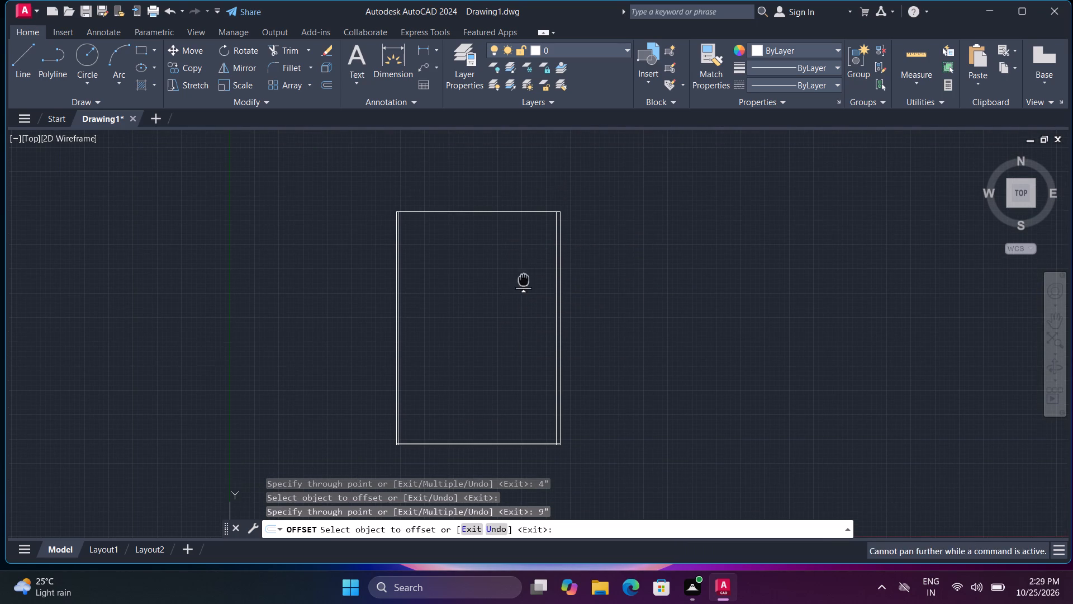
middle_click_drag(524, 284, 524, 284)
scroll(521, 233, "up", 3)
middle_click_drag(523, 235, 534, 270)
scroll(534, 270, "down", 1)
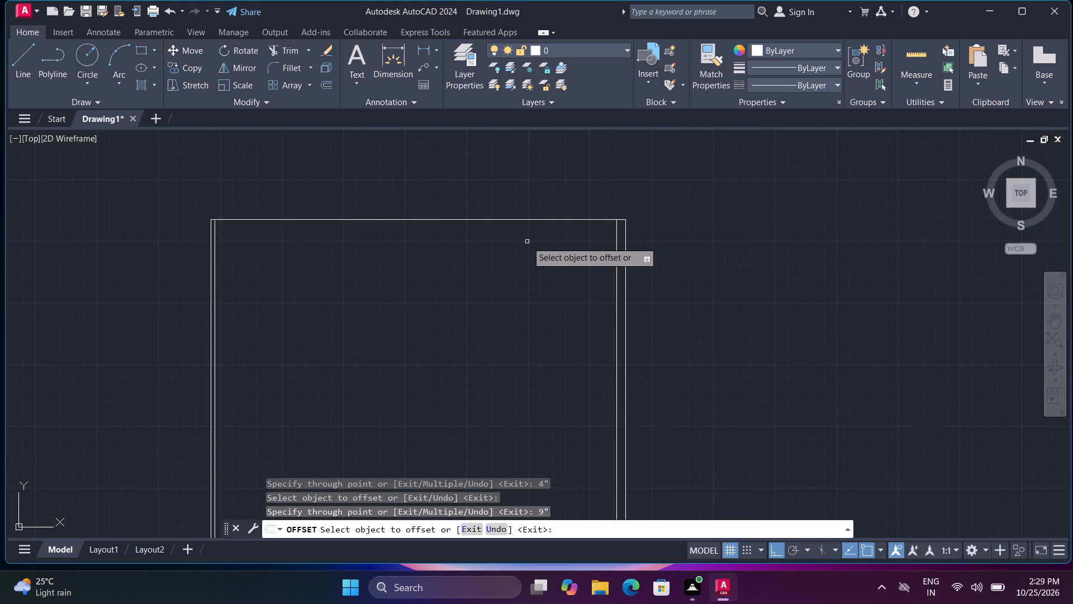
left_click(550, 219)
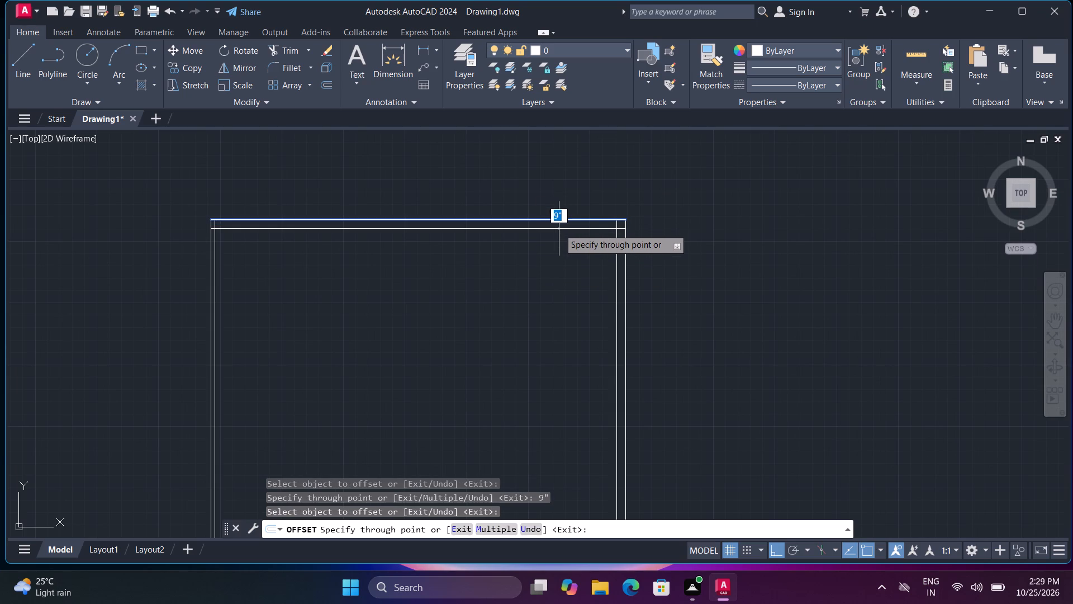
key("9")
key("shift+quotedbl")
key("Return")
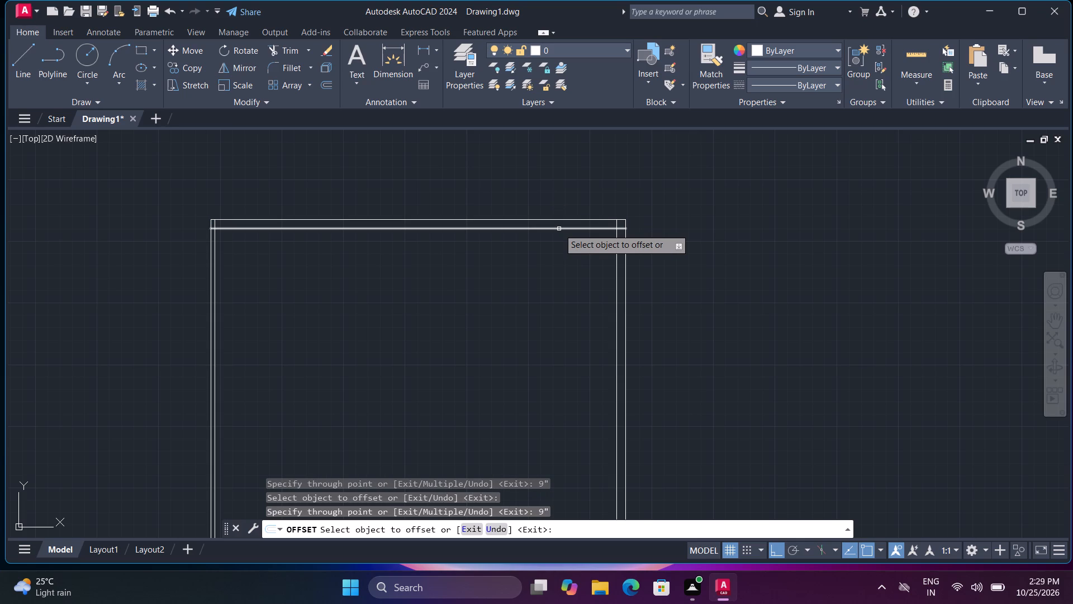
left_click(478, 219)
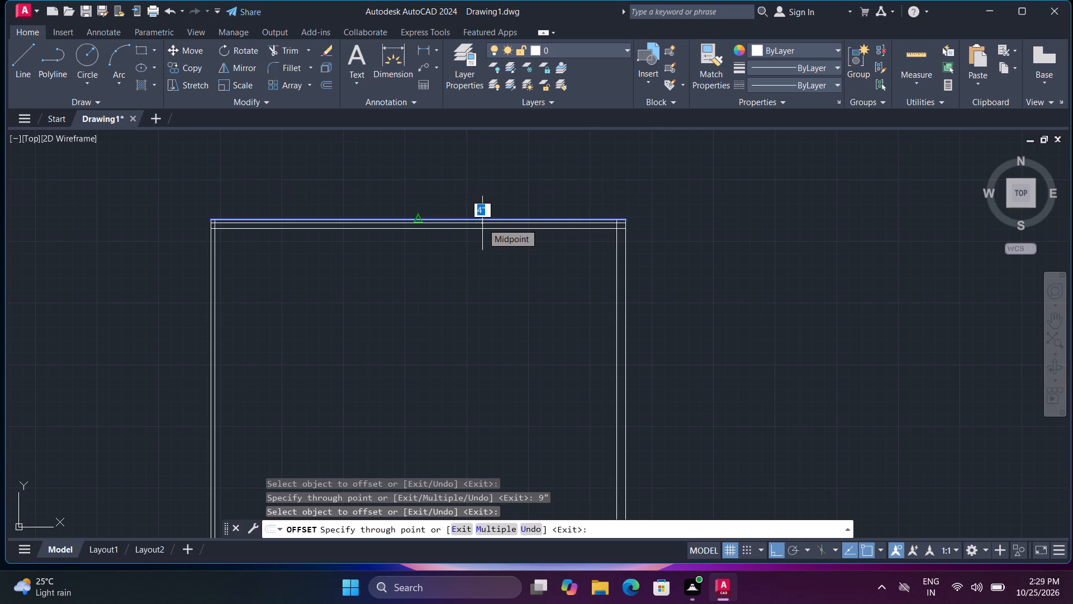
type("4\"")
key("Return")
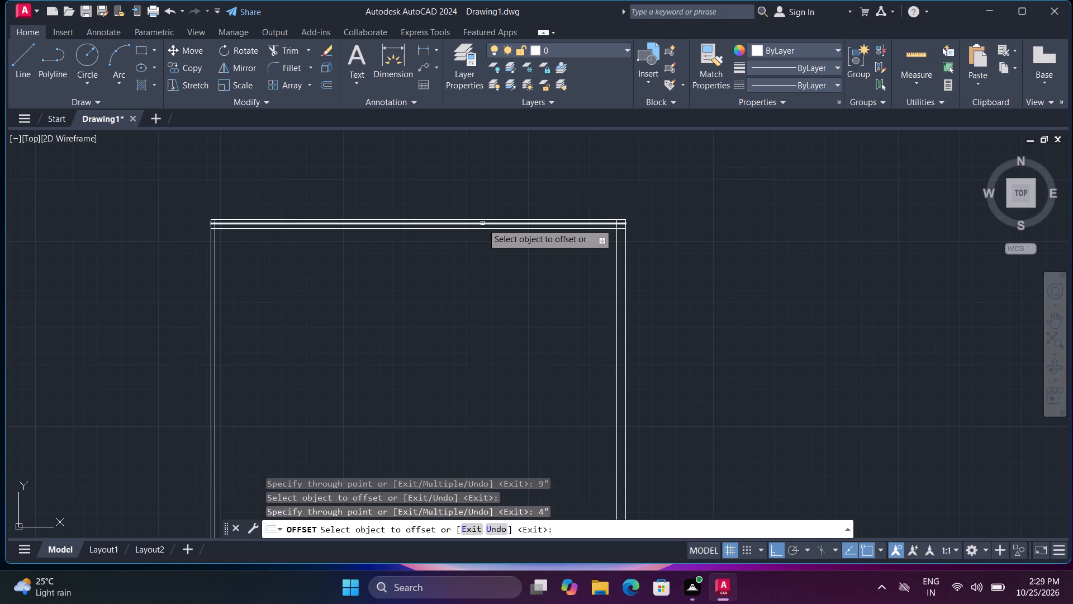
key("Escape")
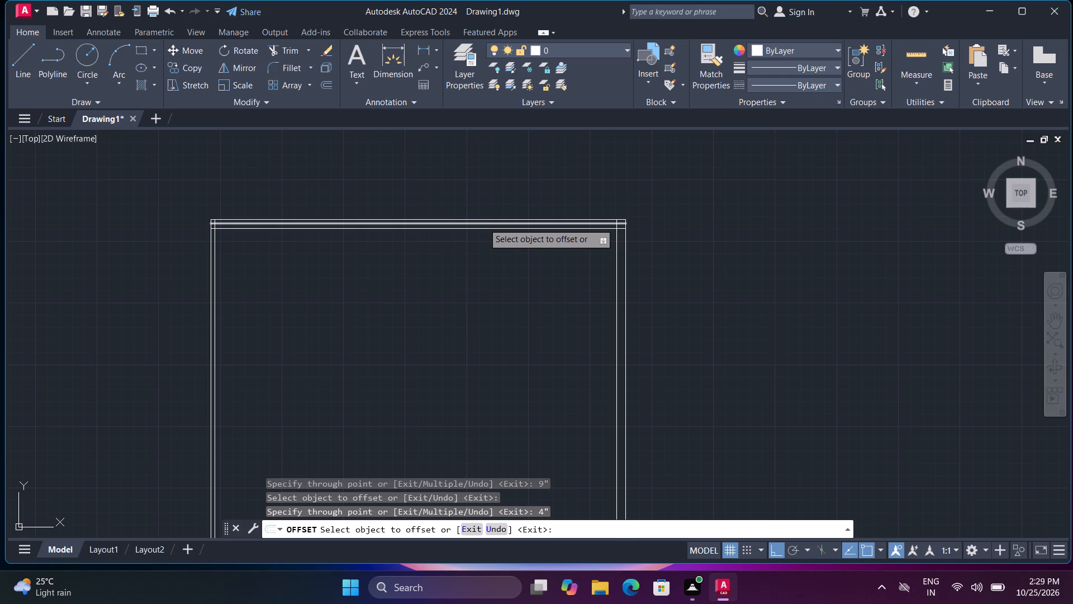
Trim the overlapping inner wall line ends at the plot's top-left corner.
key("t")
type("r")
key("space")
scroll(229, 243, "up", 3)
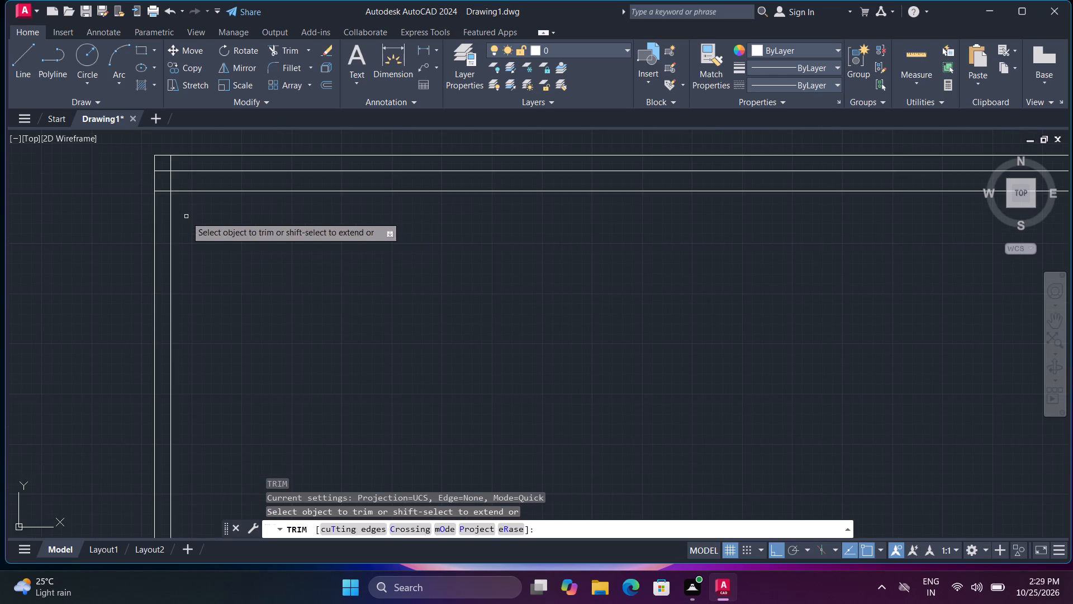
middle_click_drag(186, 218, 232, 320)
left_click_drag(207, 281, 211, 303)
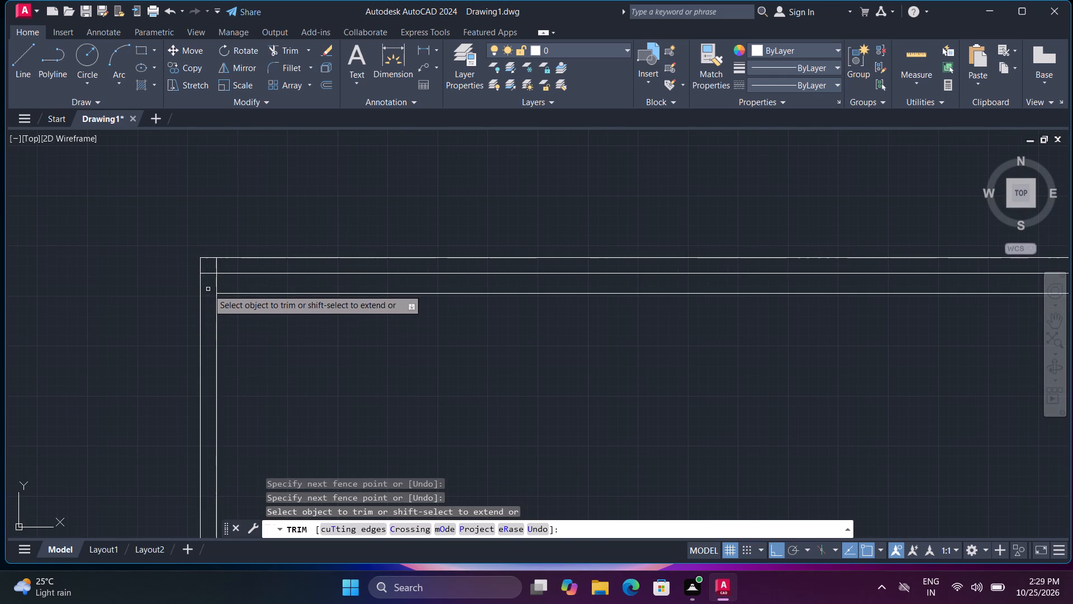
left_click(213, 273)
left_click(216, 263)
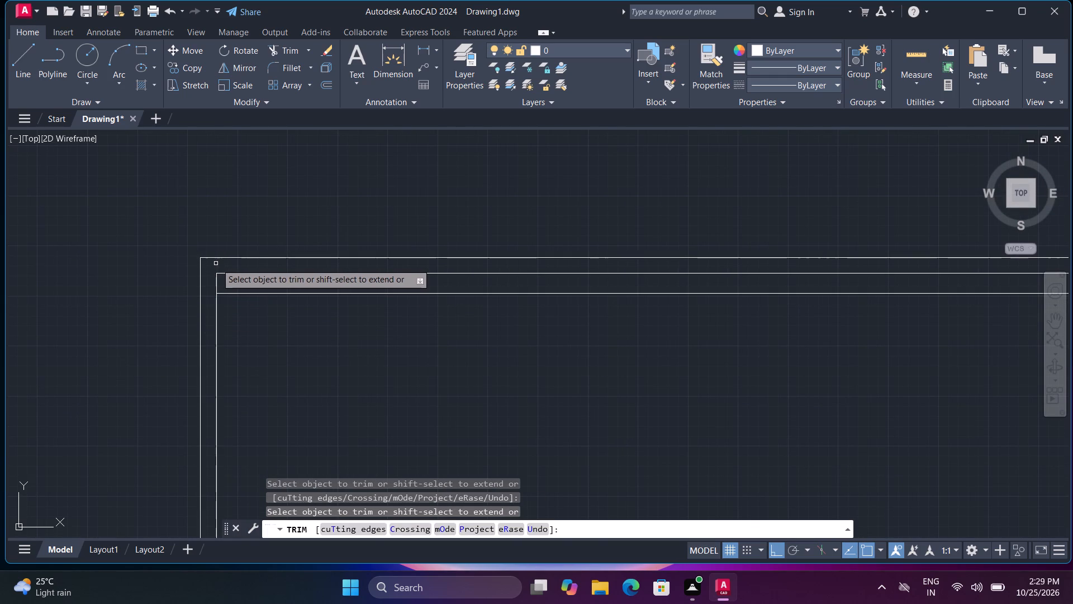
Trim the two inner top wall lines where they run into the right wall at the top-right corner.
scroll(227, 296, "down", 2)
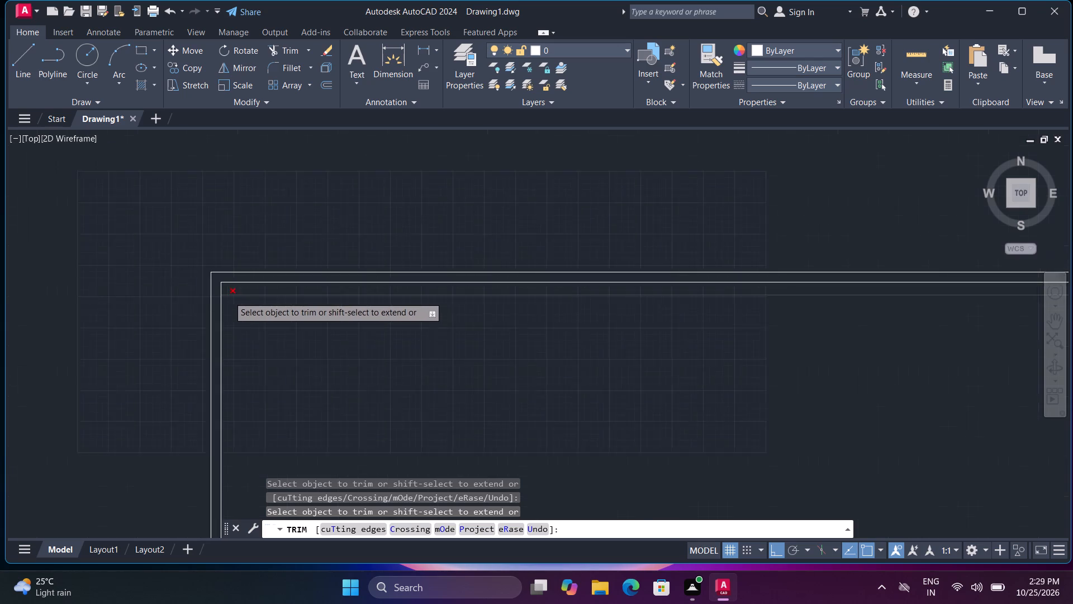
scroll(232, 298, "down", 2)
middle_click_drag(596, 320, 474, 371)
scroll(548, 336, "up", 1)
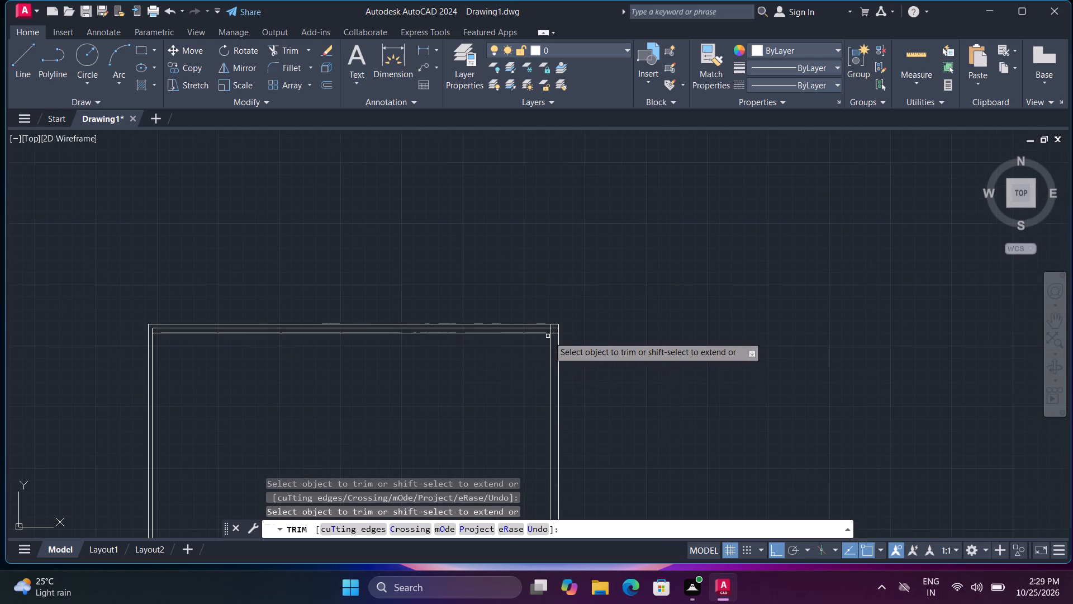
scroll(548, 336, "up", 3)
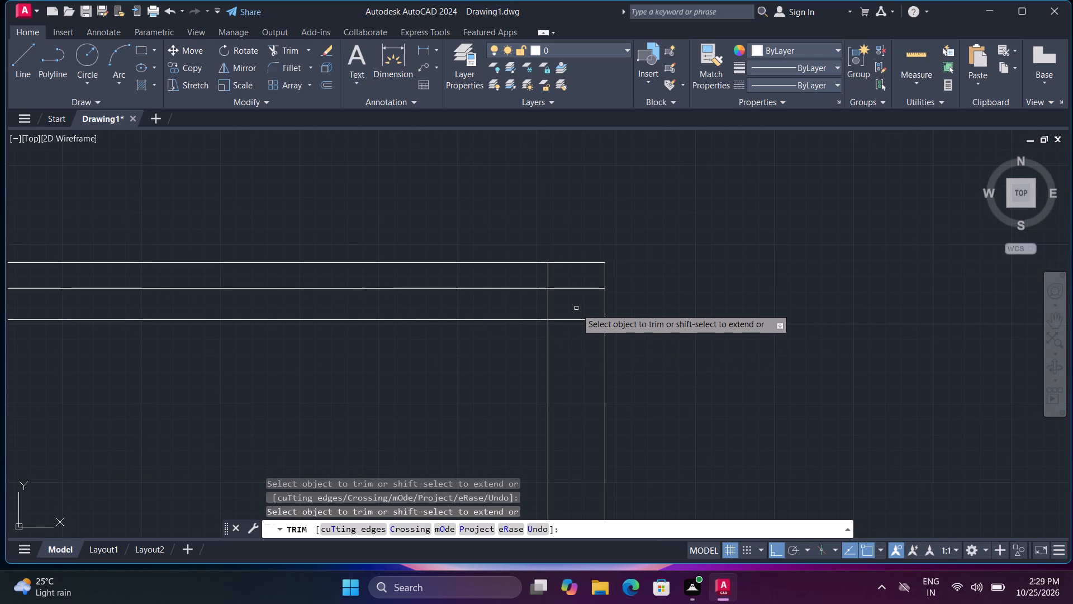
scroll(576, 308, "down", 3)
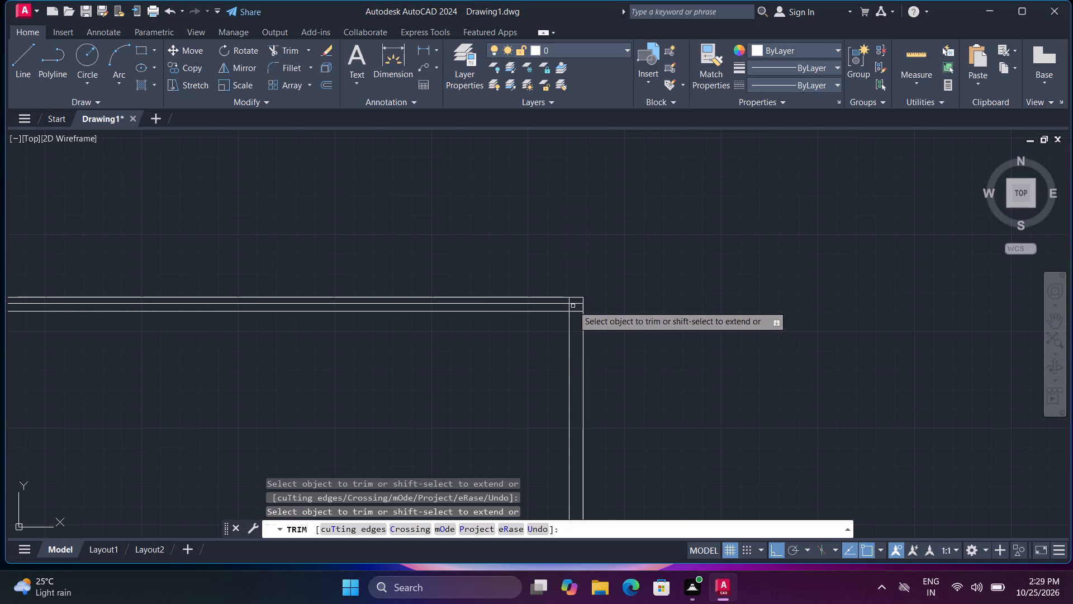
left_click_drag(571, 304, 578, 309)
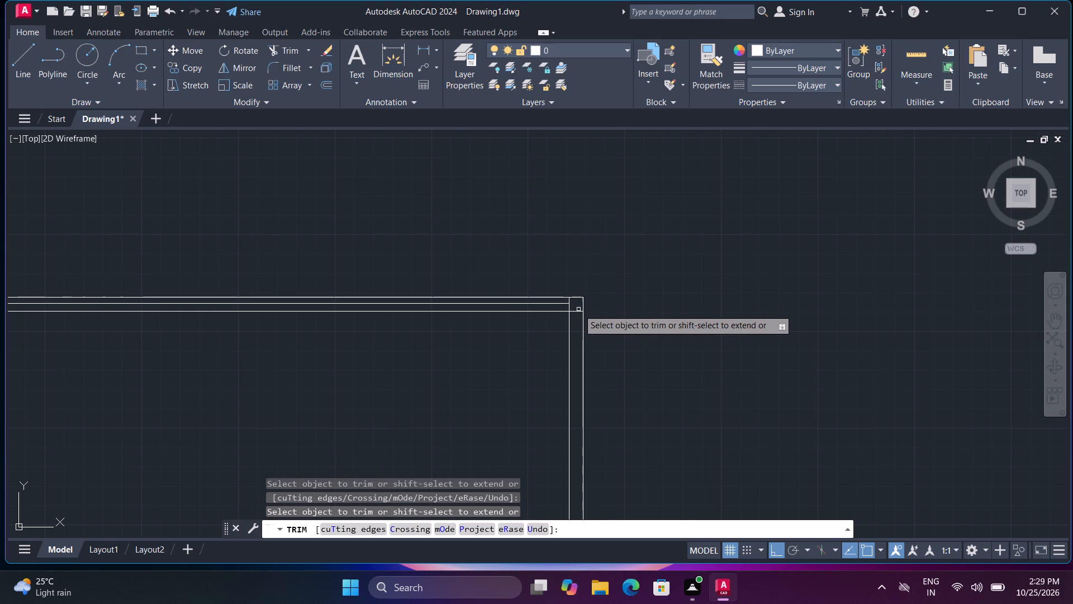
left_click_drag(578, 309, 577, 312)
left_click(576, 312)
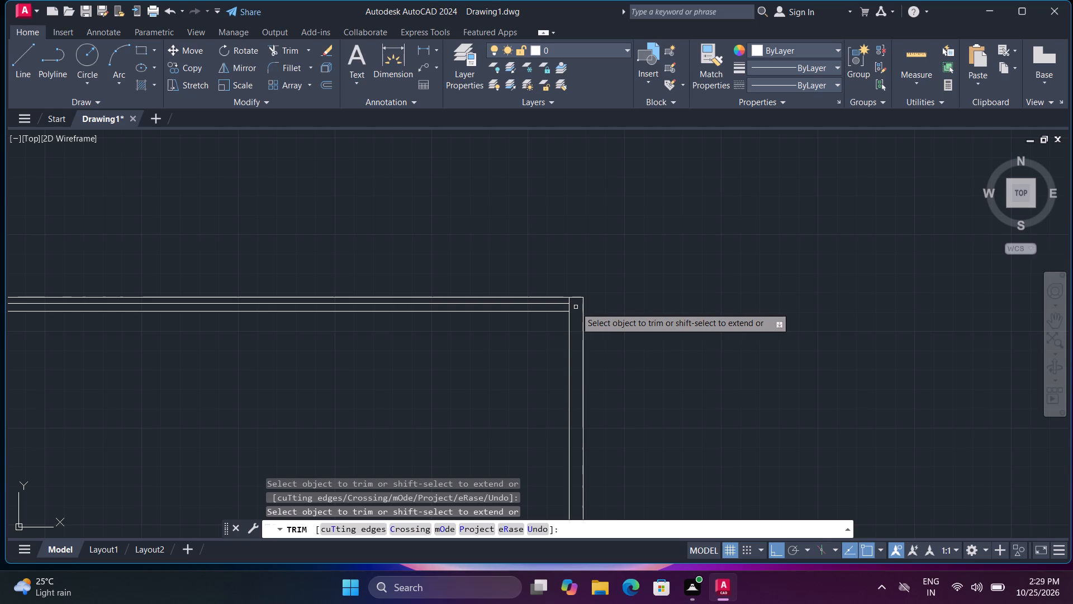
key("space")
Offset the right wall's inner line 7' to the left, and offset that new line 9" further left to form a partition wall.
type("o t")
key("space")
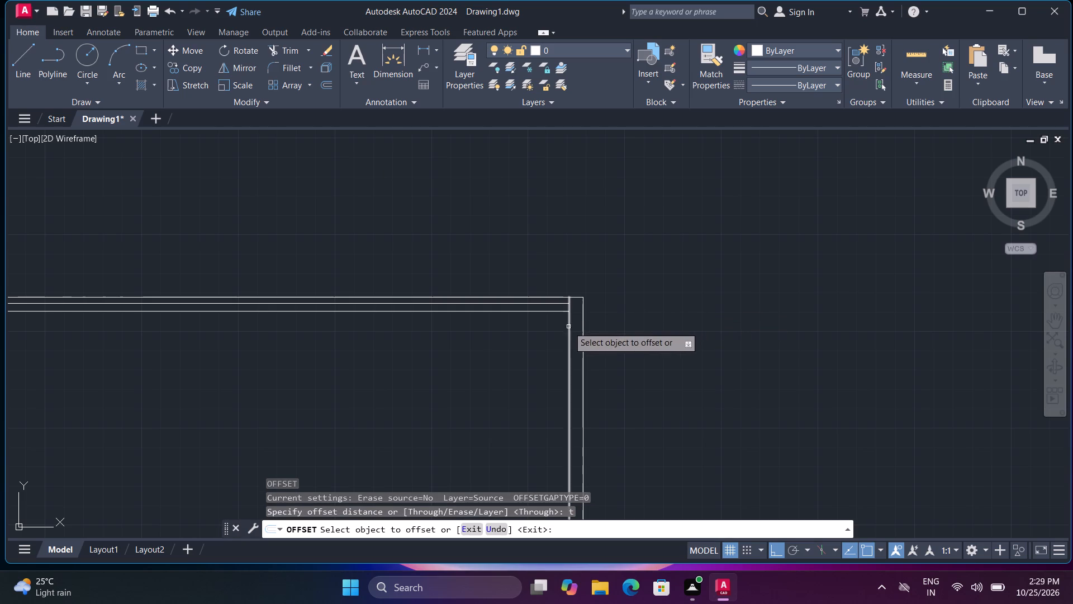
left_click(568, 327)
scroll(542, 344, "down", 3)
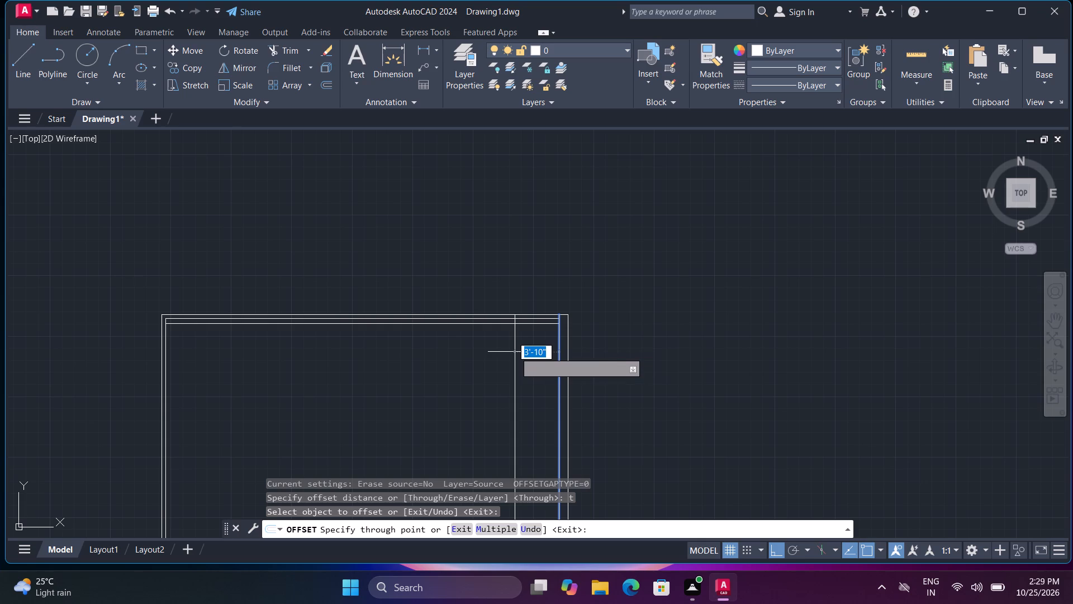
type("7'")
key("Return")
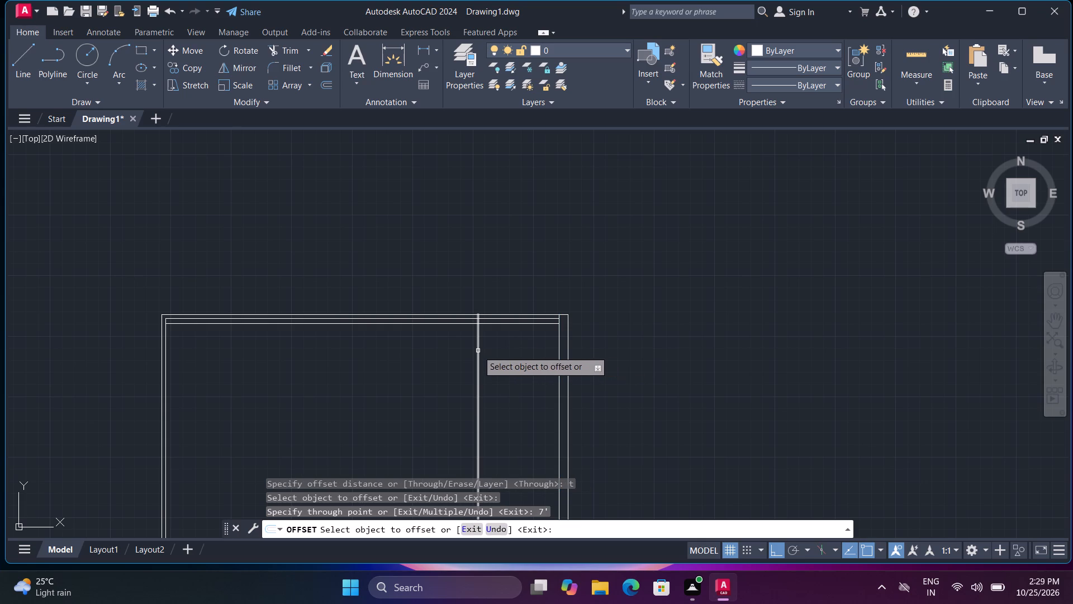
left_click(478, 351)
type("9\"")
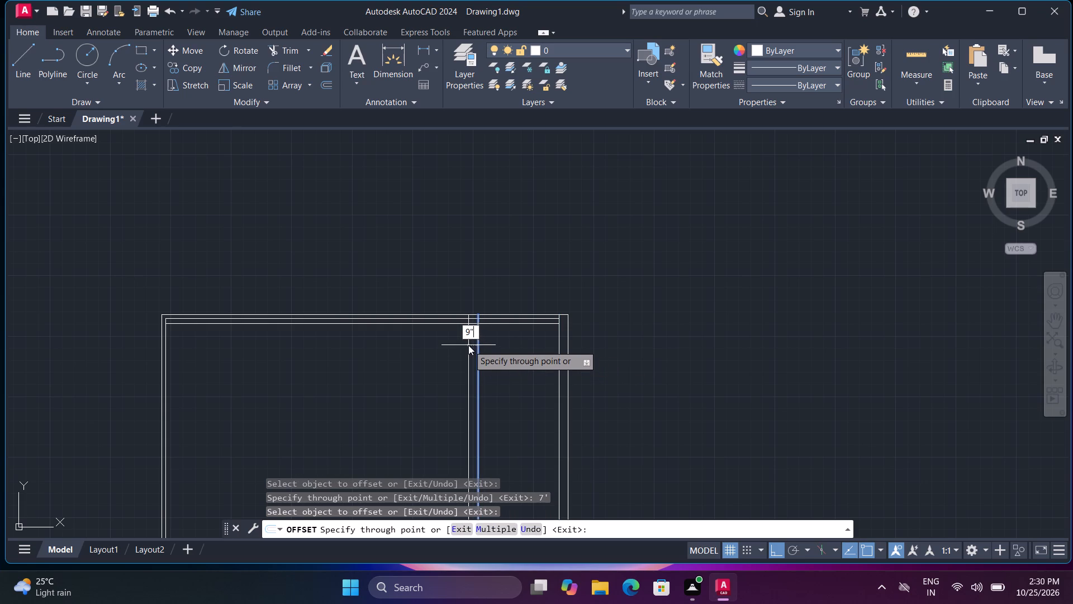
key("Return")
key("Escape")
Trim the 9" top line left of the partition, the 4" line right of it, and the vertical stubs above the narrow room.
type("tr")
key("space")
left_click(441, 324)
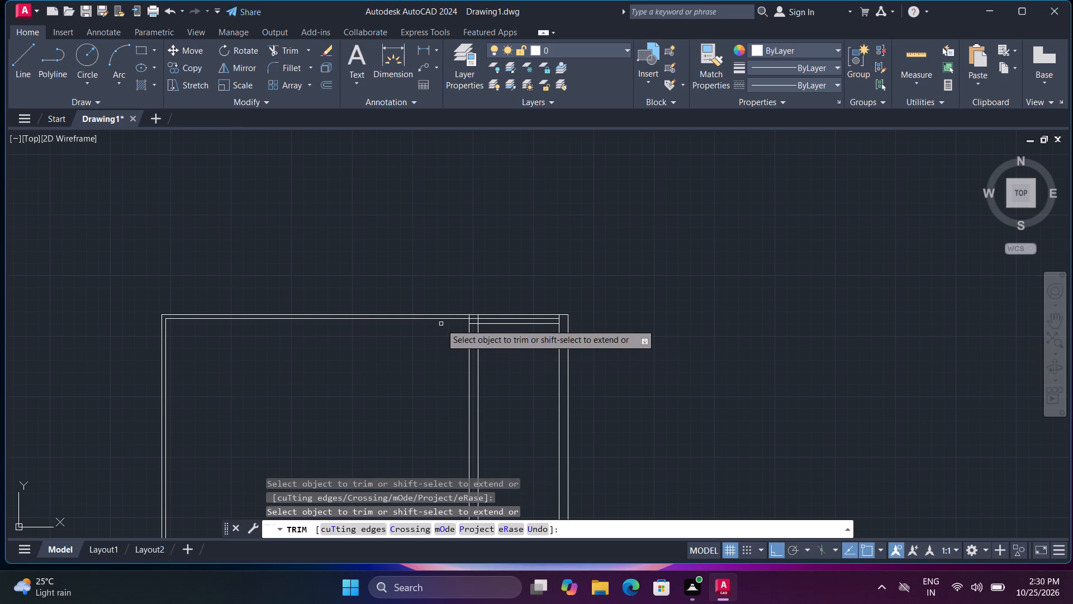
scroll(460, 325, "up", 3)
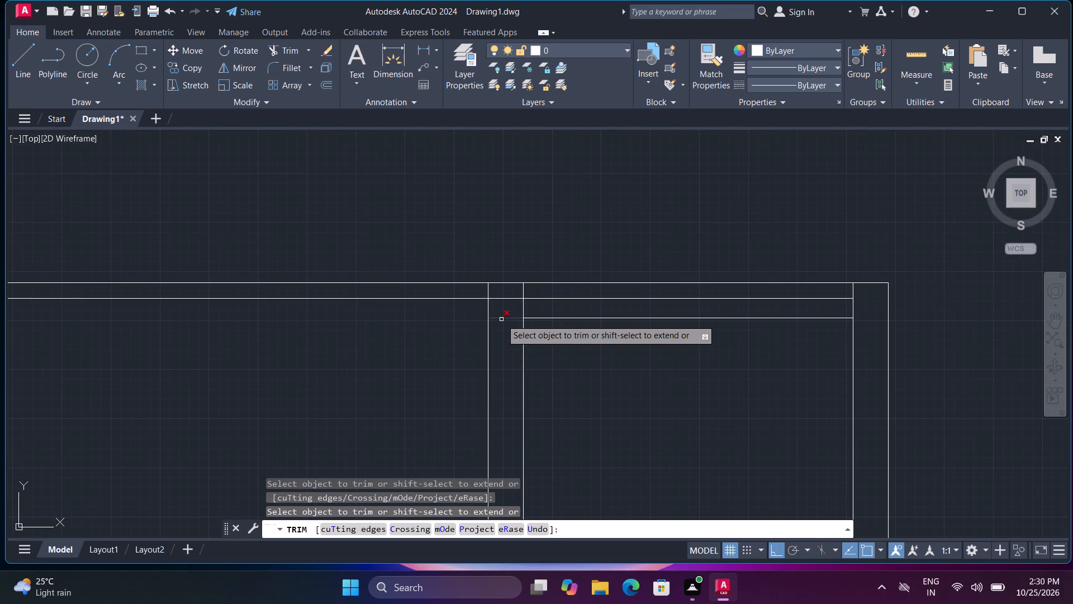
left_click(502, 319)
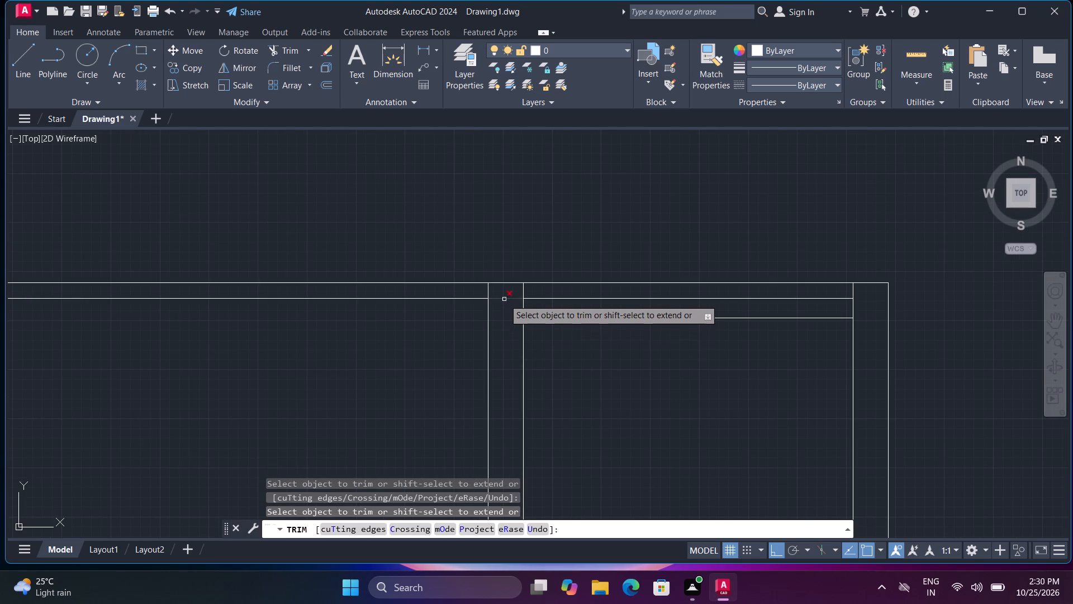
left_click(504, 299)
left_click(524, 298)
left_click(523, 296)
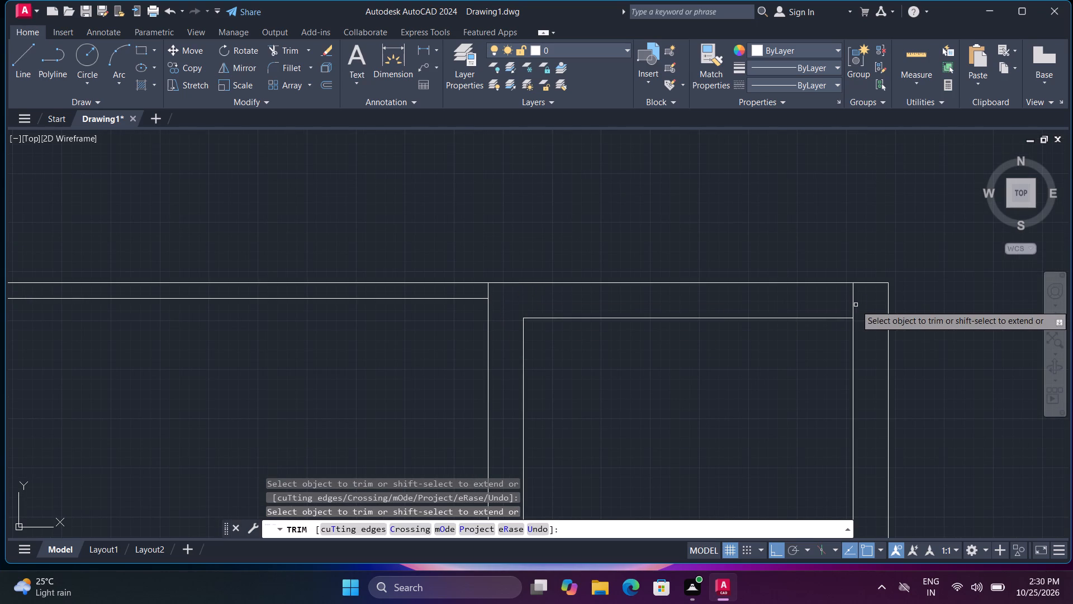
left_click(853, 305)
scroll(845, 311, "down", 2)
scroll(771, 360, "down", 1)
middle_click_drag(766, 365, 738, 310)
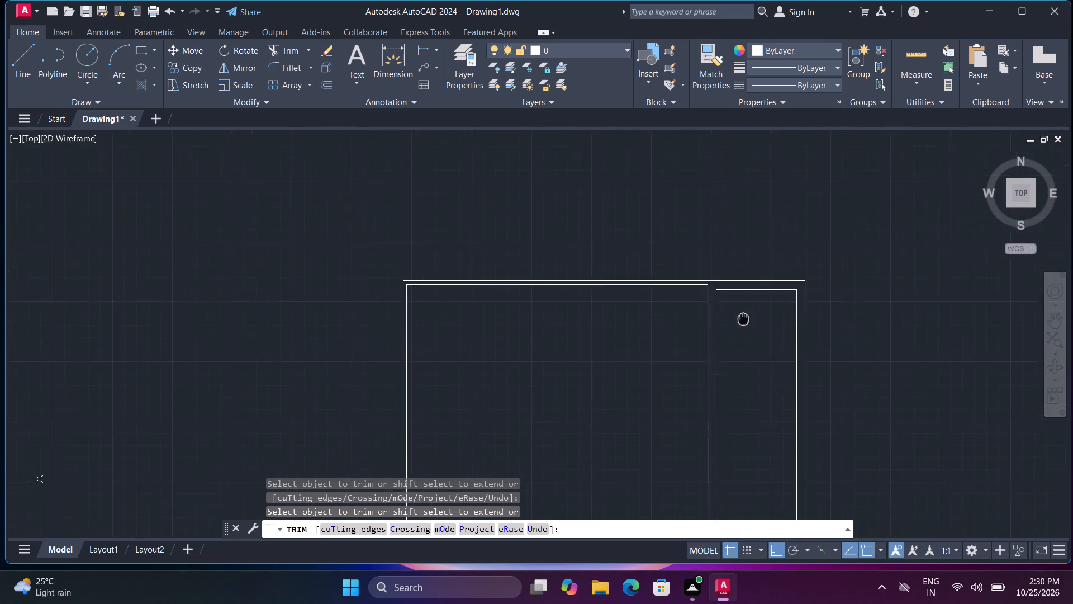
middle_click_drag(738, 310, 728, 296)
key("space")
Trim the stub of the partition's left line that crosses the top wall.
scroll(695, 243, "up", 1)
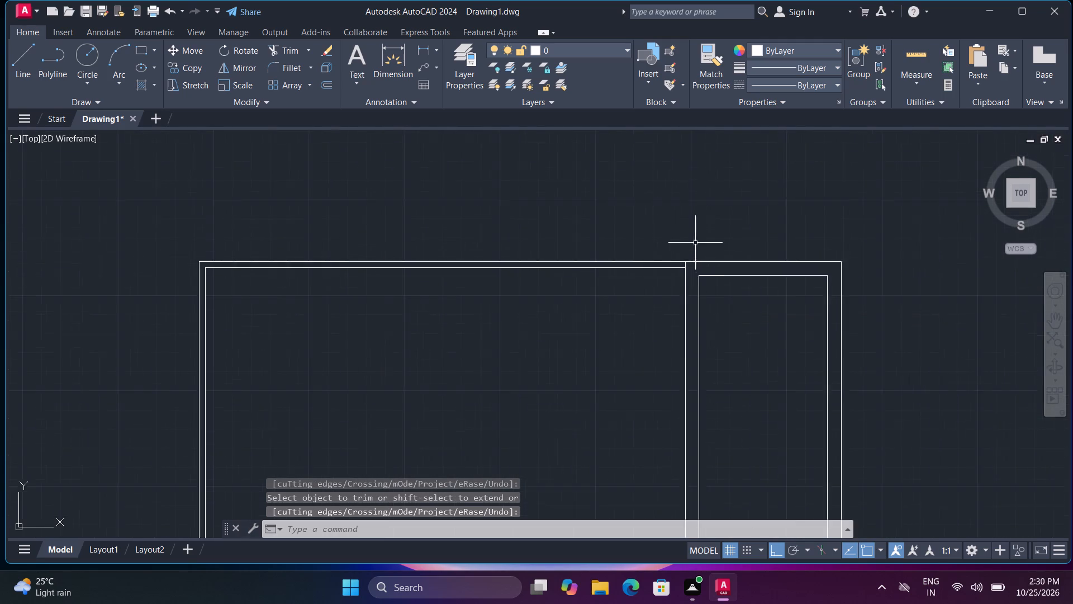
scroll(695, 243, "up", 2)
key("space")
left_click(668, 296)
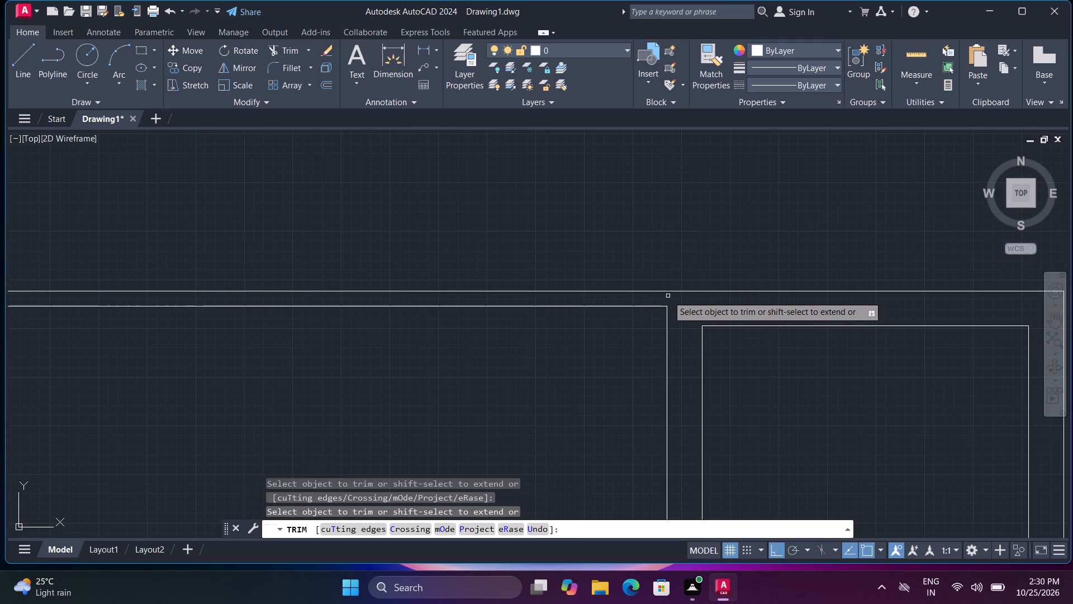
scroll(669, 301, "down", 3)
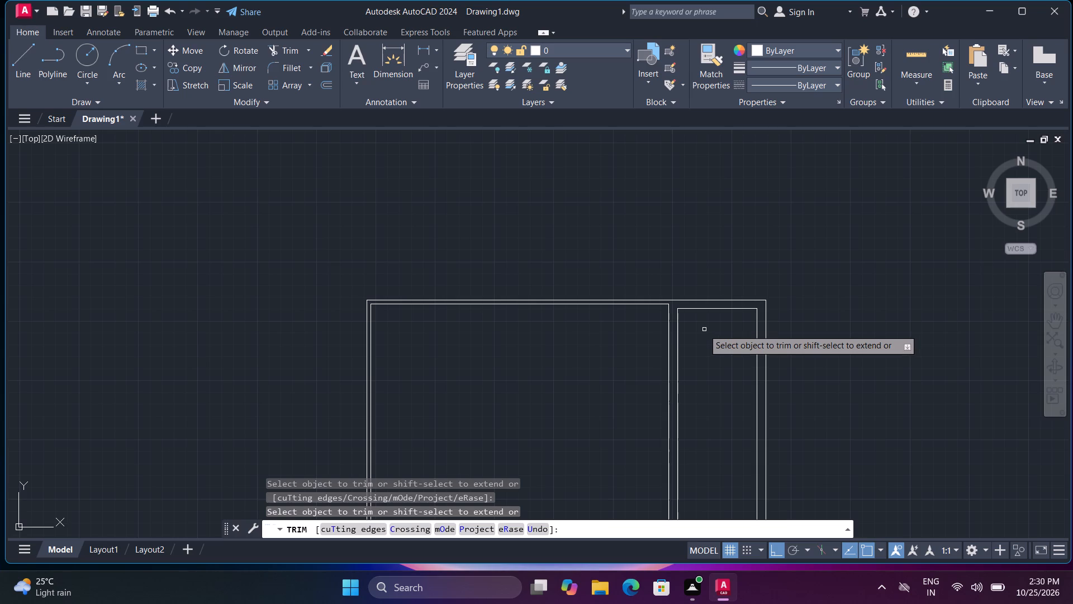
key("Escape")
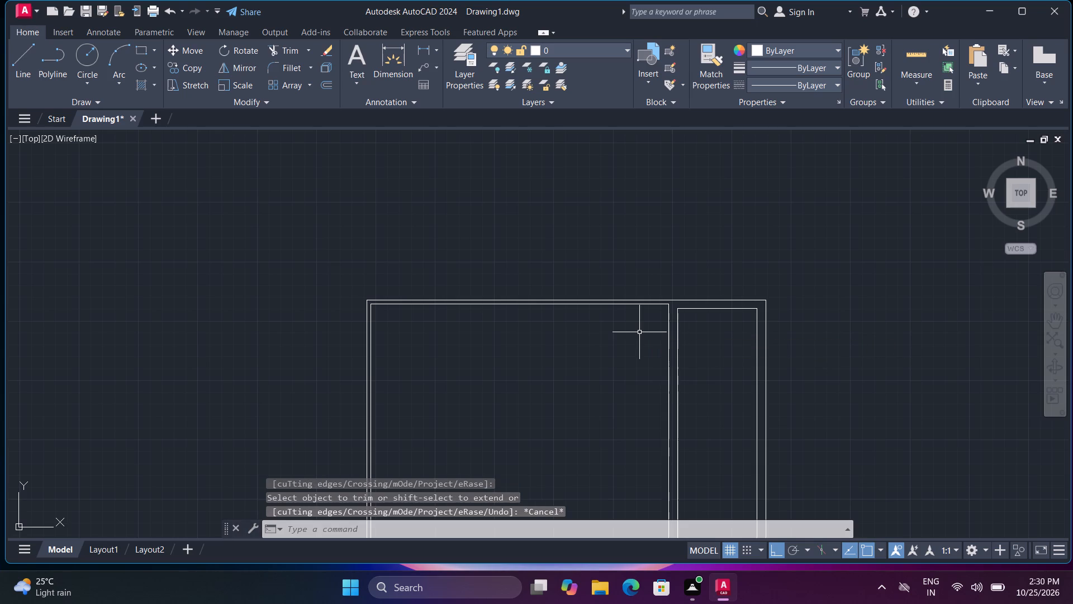
Offset the narrow top-right room's inner top wall line 7' downward using the Through option.
type("o t")
key("space")
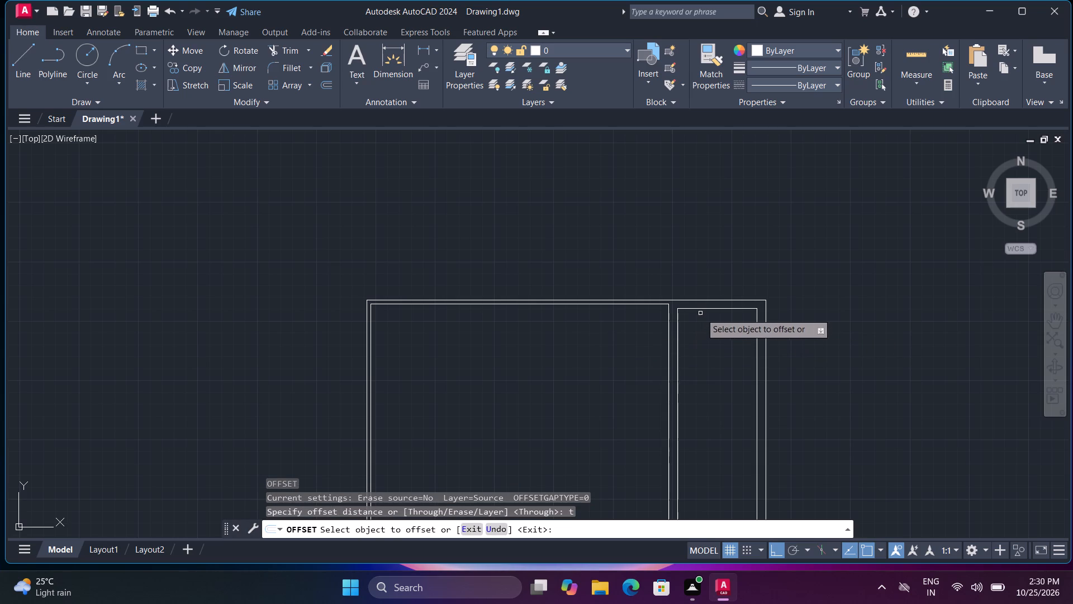
left_click(704, 310)
type("7'")
key("Return")
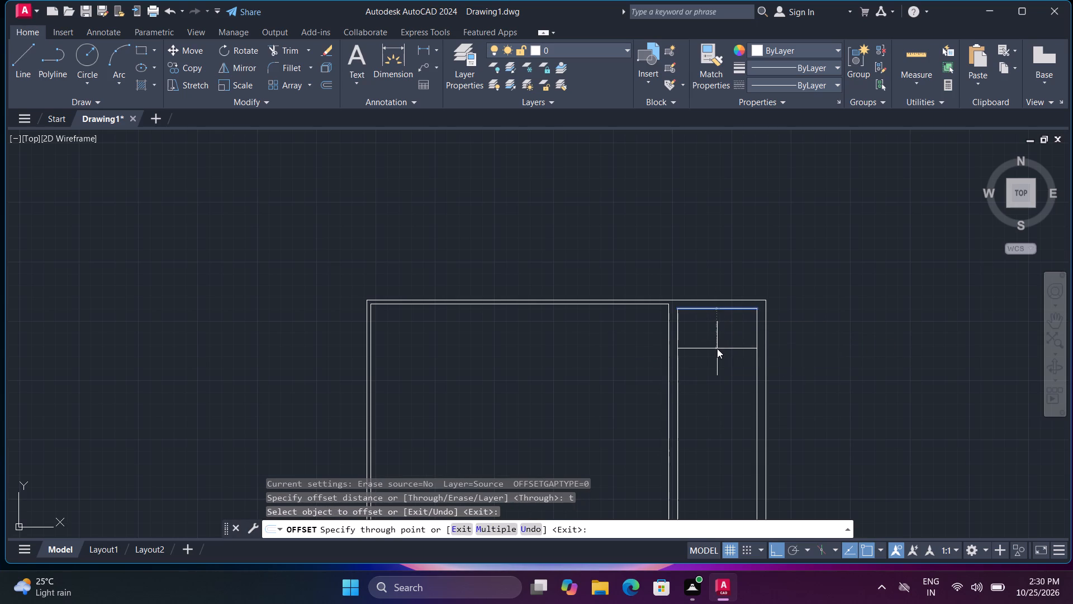
Offset the narrow top-right room's new lower line 9" downward to give that wall its thickness.
left_click(716, 388)
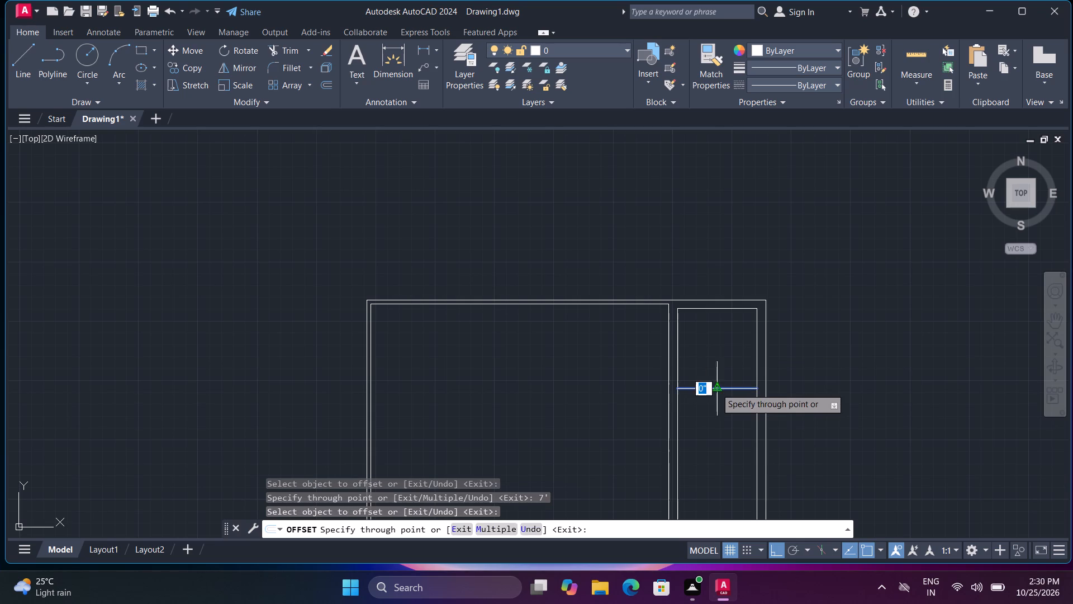
type("9\"")
key("Return")
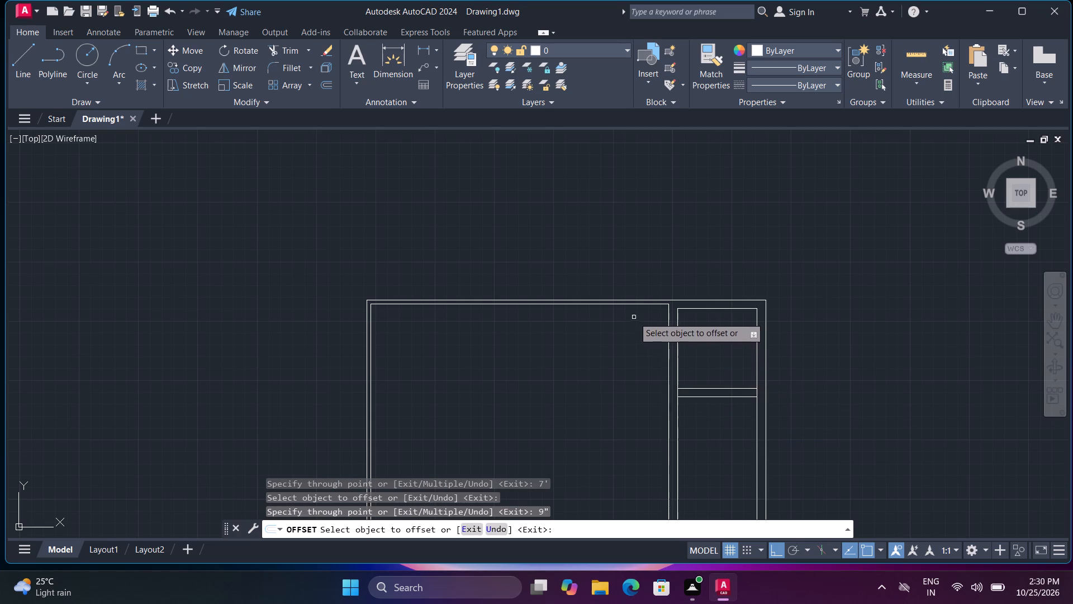
Offset the large room's inner top wall line 3' downward, and offset that new line 9" further down.
left_click(441, 303)
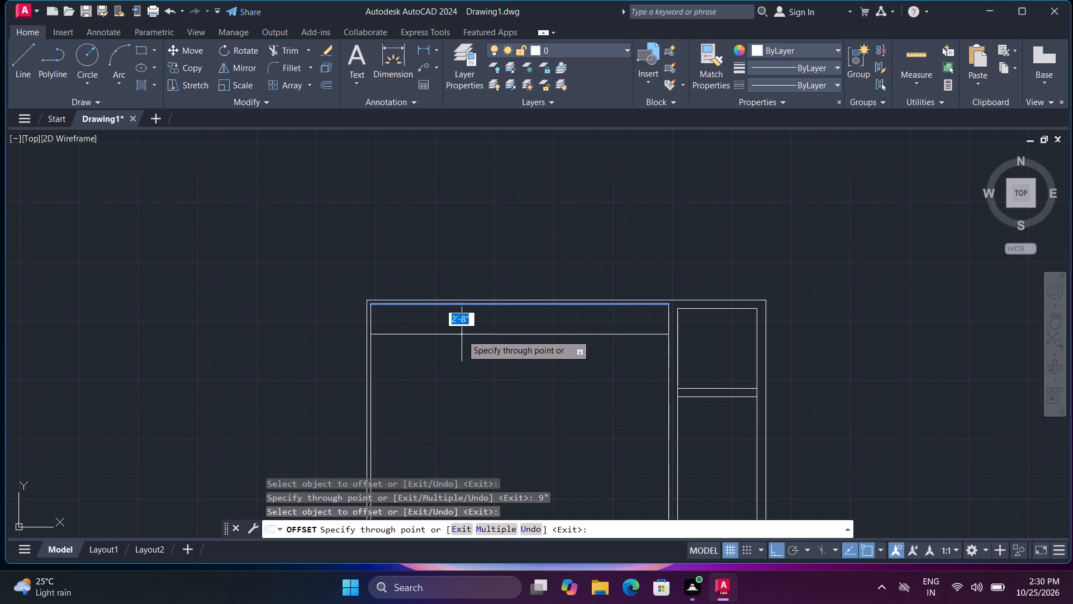
type("3'")
key("Return")
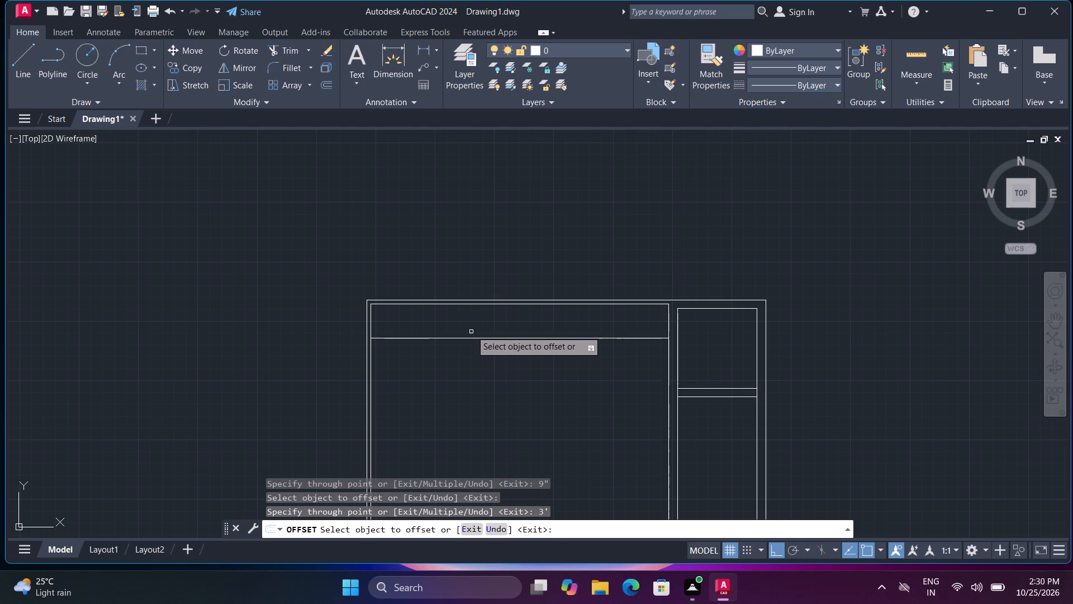
left_click(477, 339)
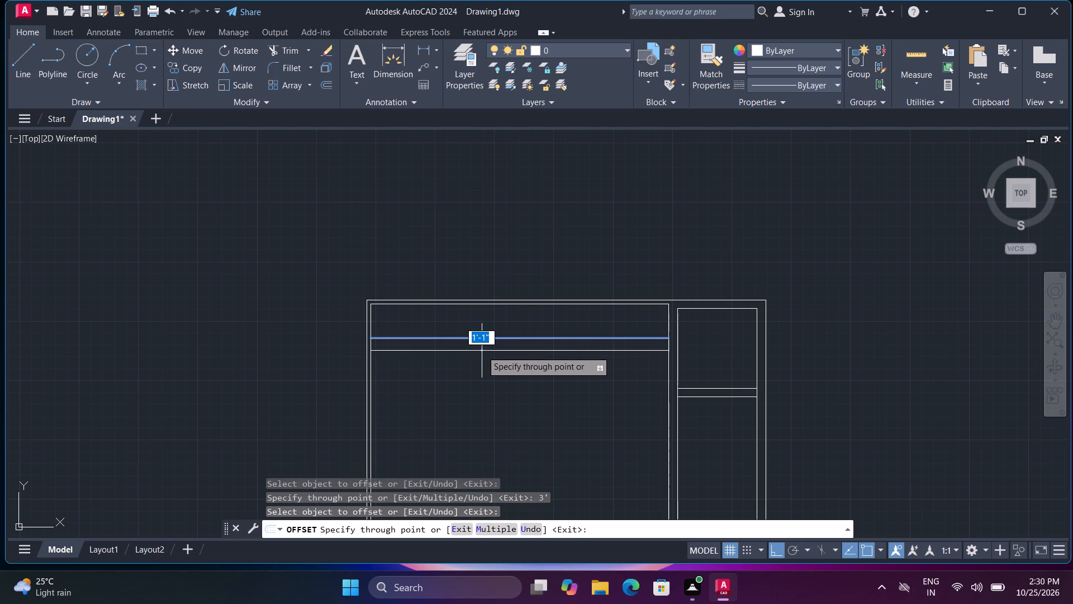
type("9\"")
key("Return")
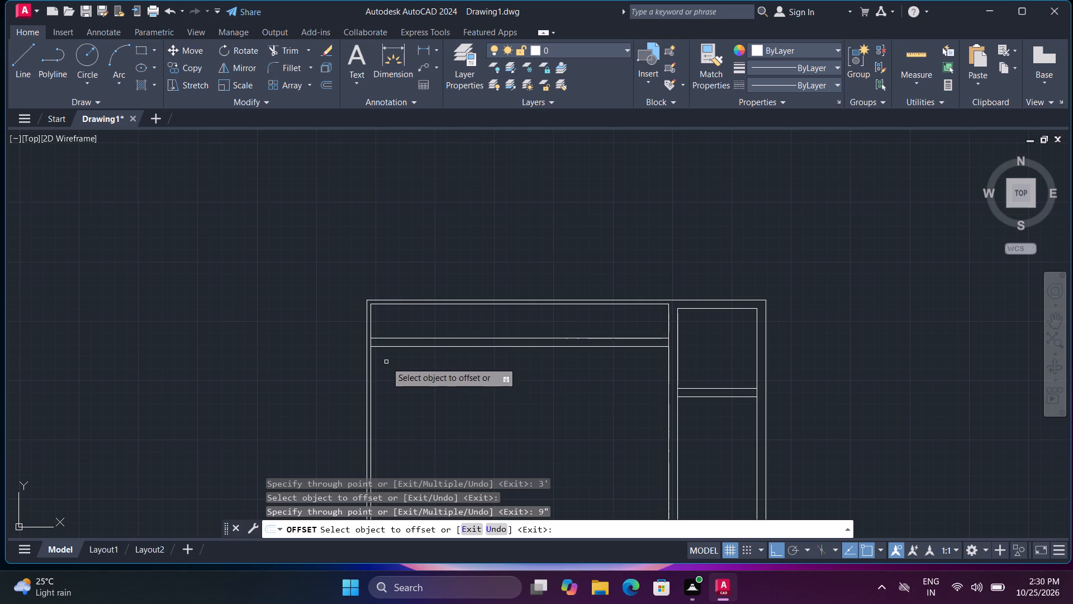
Offset the left wall's inner line 3' to the right.
left_click(374, 355)
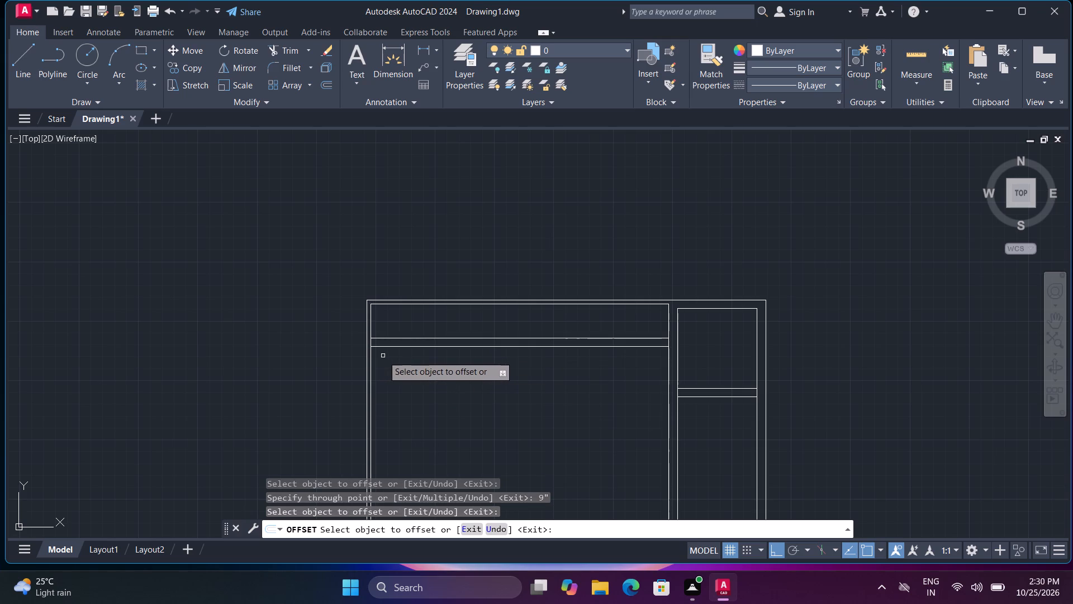
left_click(372, 351)
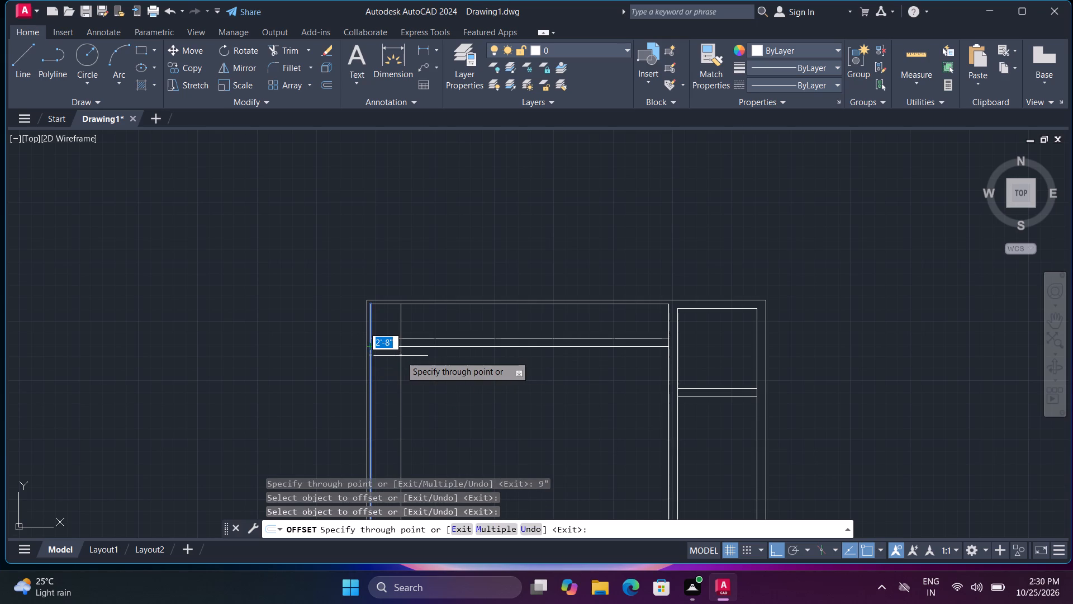
type("3'")
key("Return")
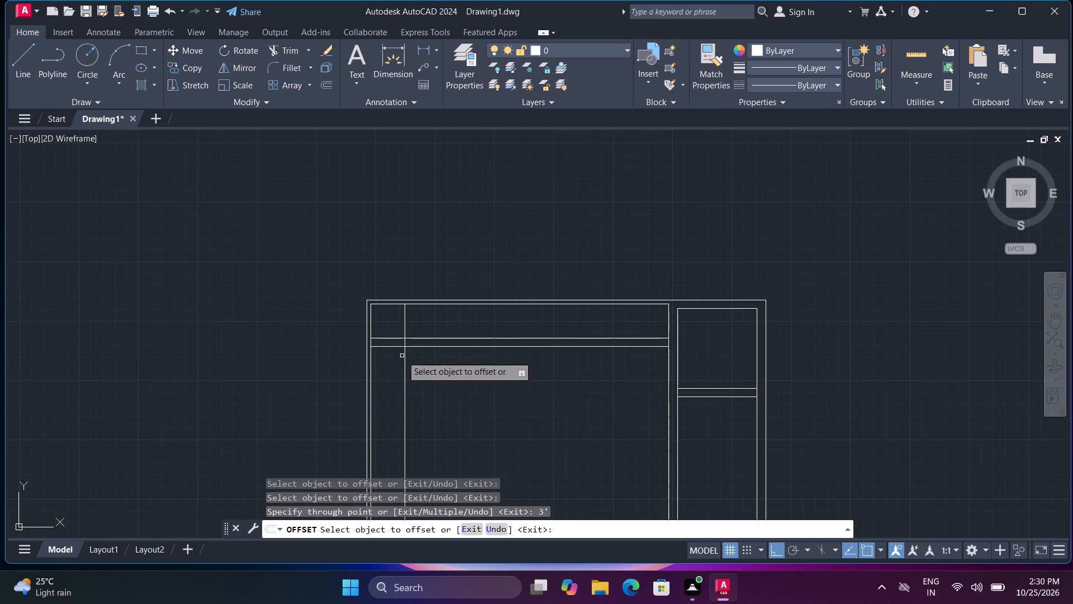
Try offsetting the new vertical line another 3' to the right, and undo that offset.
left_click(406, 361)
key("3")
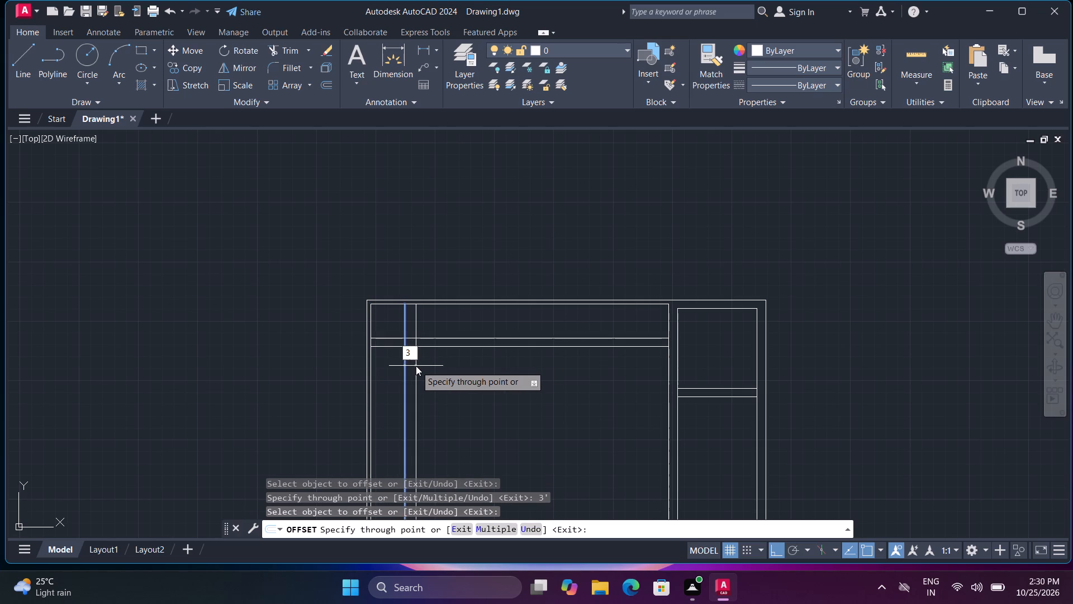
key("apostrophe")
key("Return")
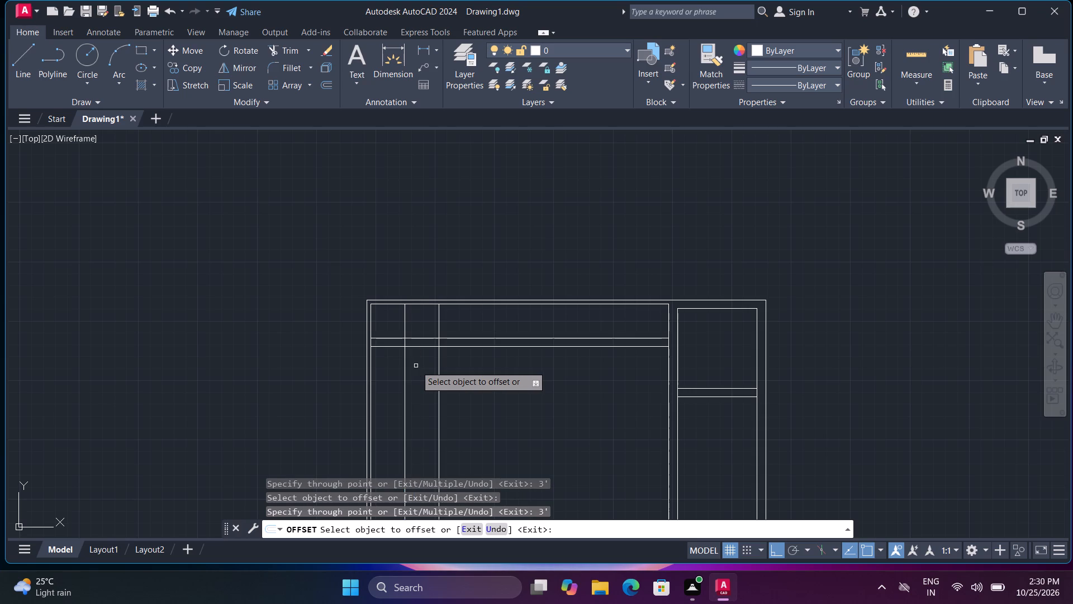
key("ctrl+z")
Offset the new vertical line 9" to the right to form the inner left wall.
left_click(405, 358)
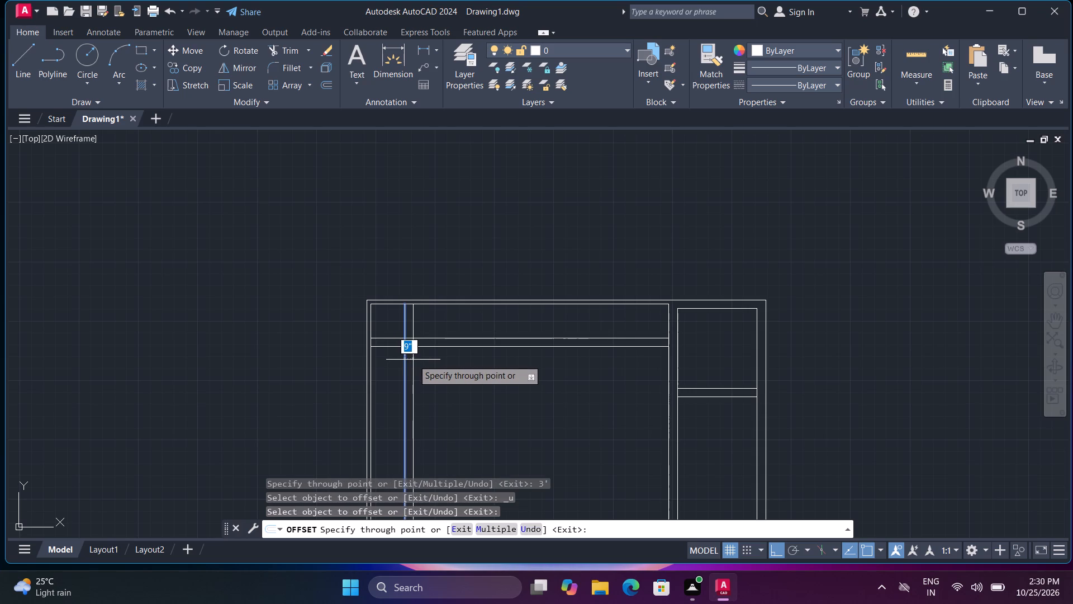
type("9\"")
key("Return")
key("Escape")
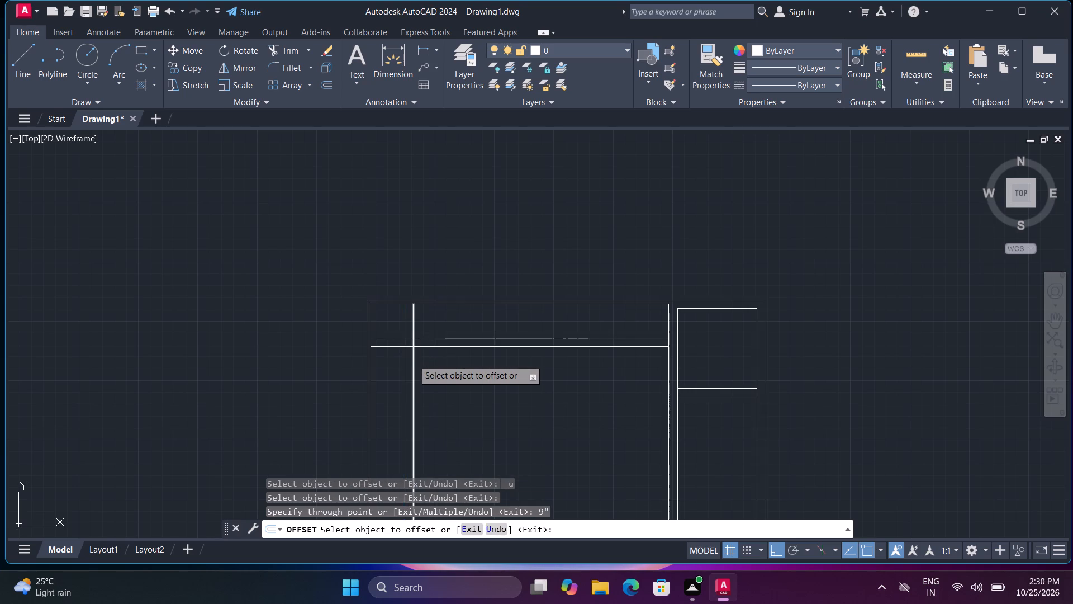
Trim the overlapping ends of the new 9" horizontal and vertical wall lines into a clean upper-left corner.
type("tr")
key("space")
key("space")
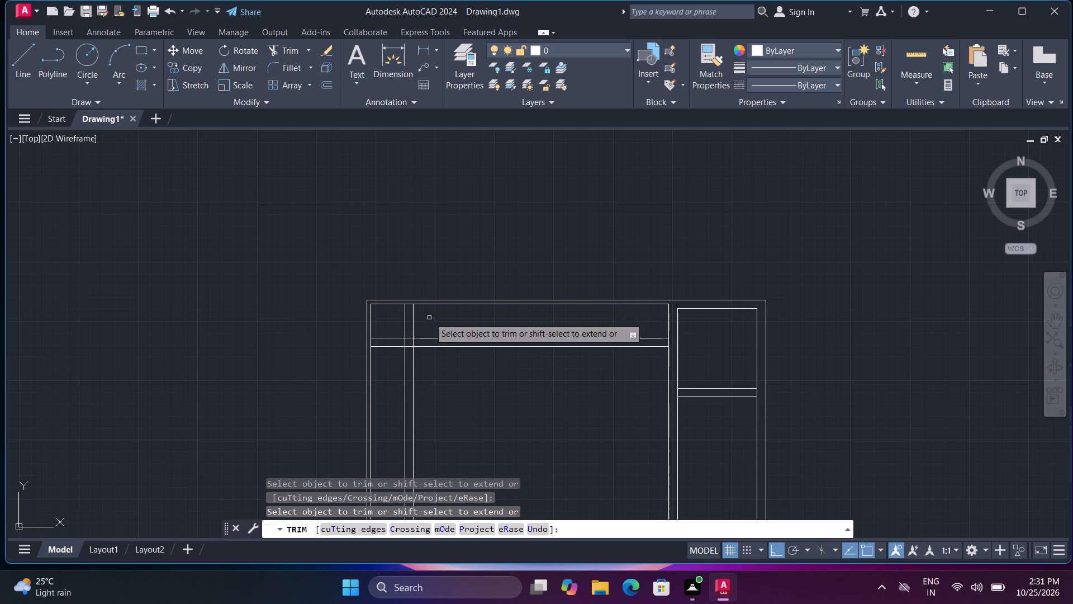
left_click_drag(430, 317, 383, 356)
scroll(401, 345, "up", 2)
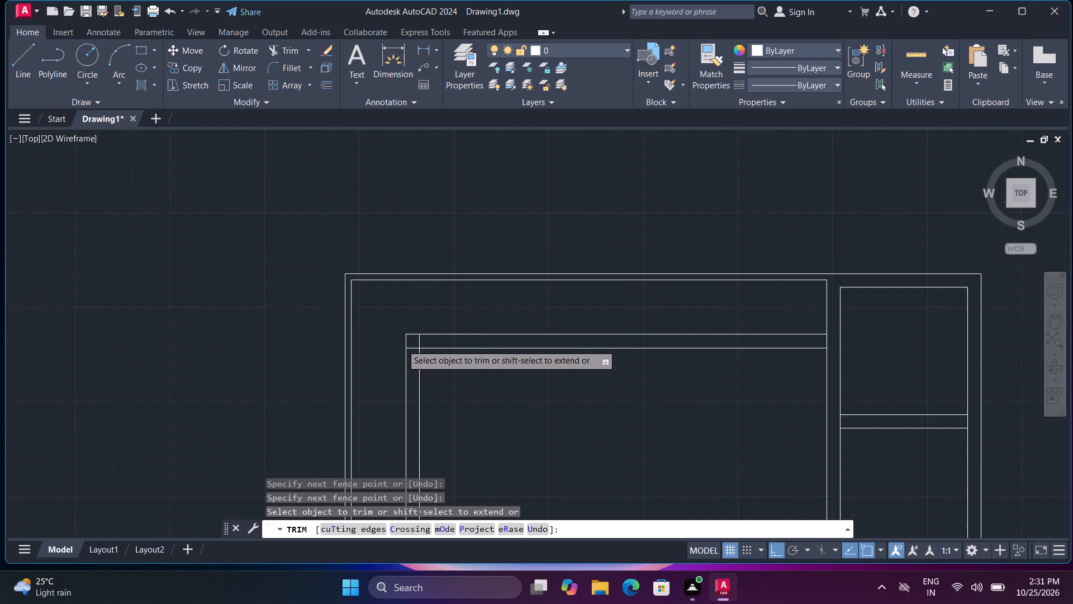
scroll(403, 345, "up", 1)
left_click_drag(449, 338, 443, 337)
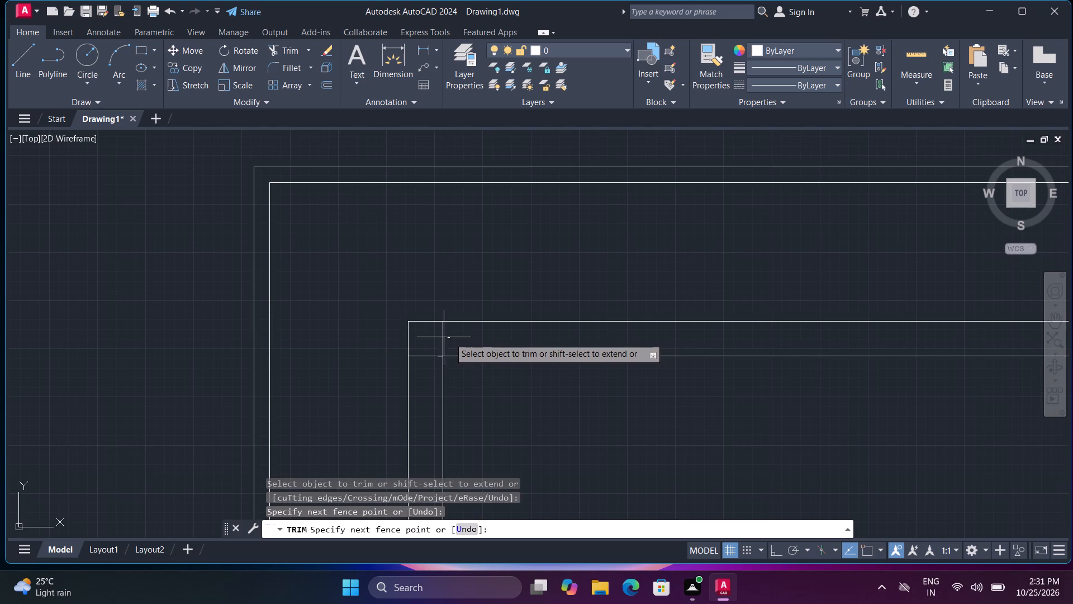
left_click_drag(443, 337, 424, 362)
scroll(424, 362, "down", 3)
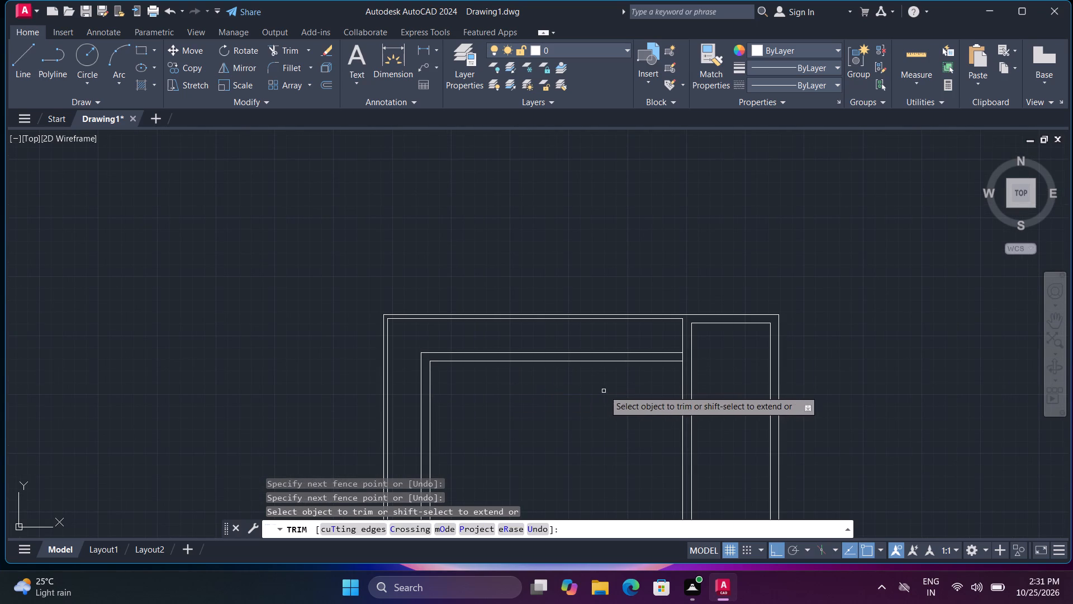
middle_click_drag(604, 390, 522, 384)
scroll(528, 381, "down", 2)
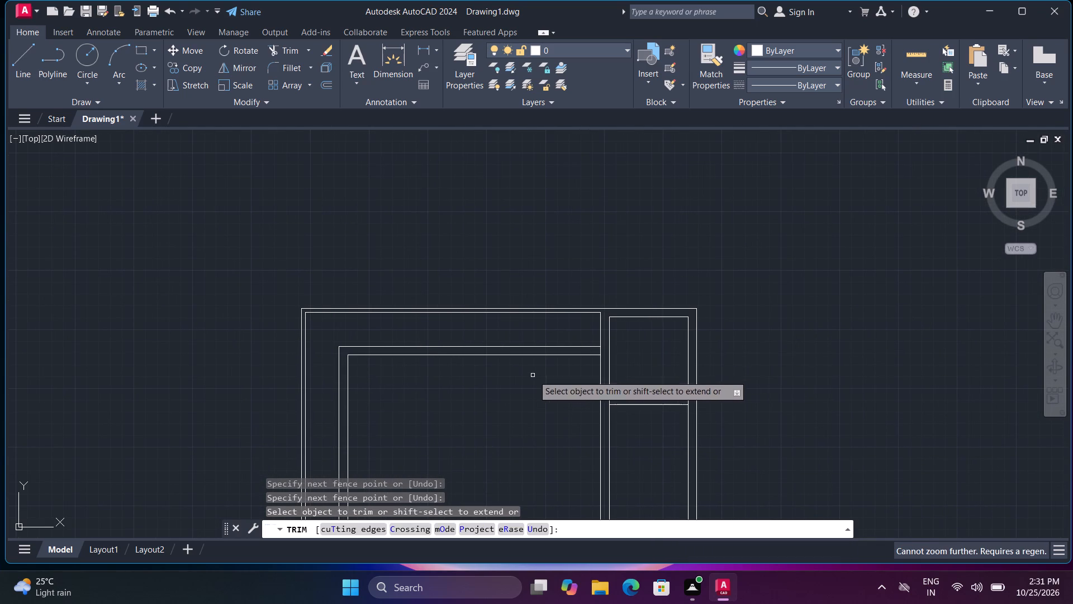
middle_click_drag(656, 353, 572, 387)
scroll(562, 386, "up", 2)
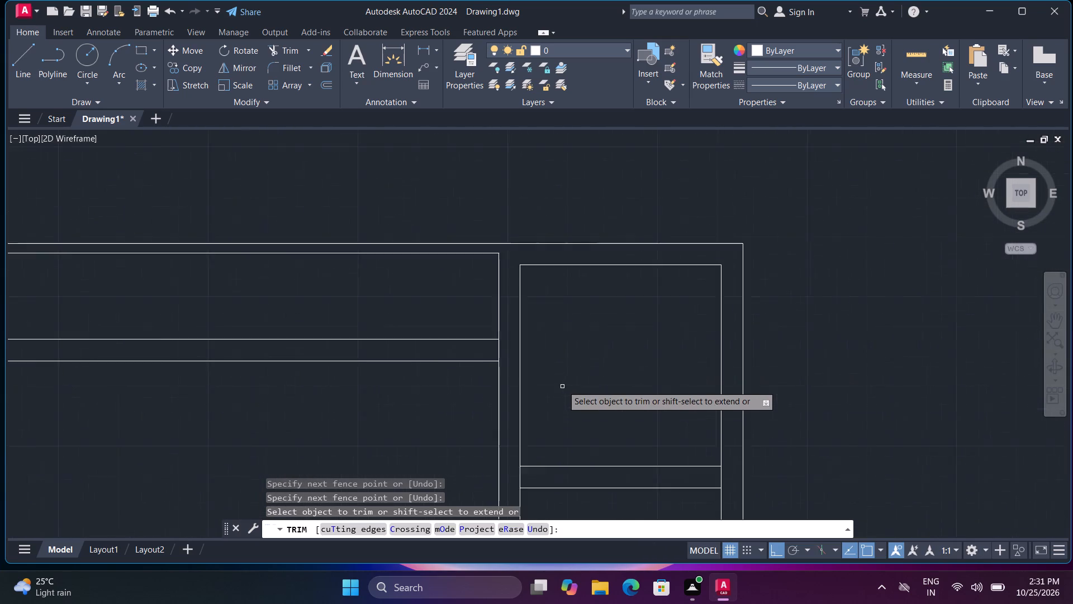
scroll(562, 384, "up", 1)
scroll(562, 383, "down", 1)
key("Escape")
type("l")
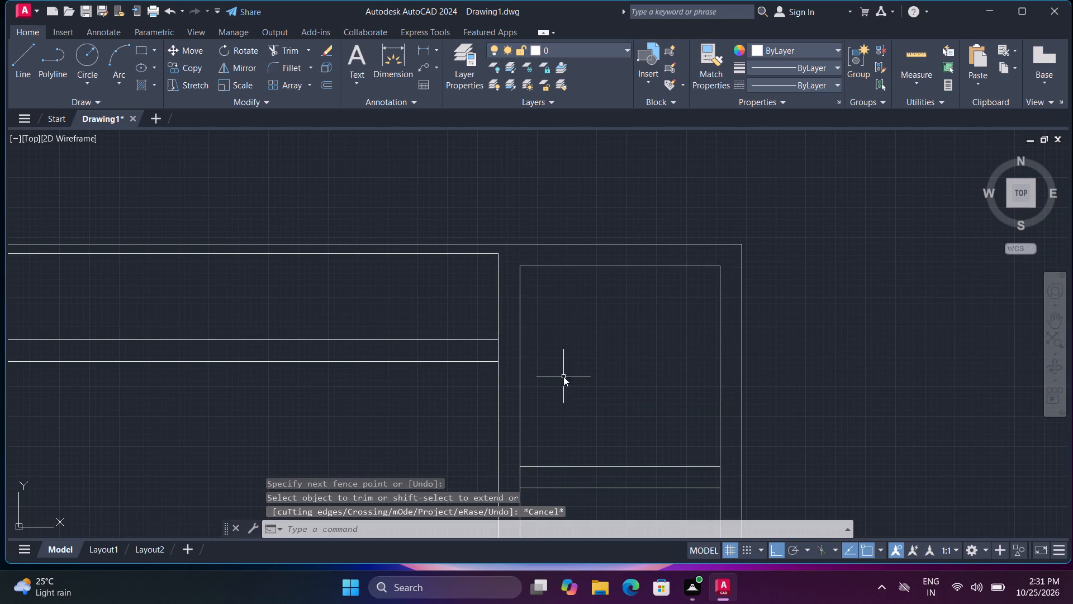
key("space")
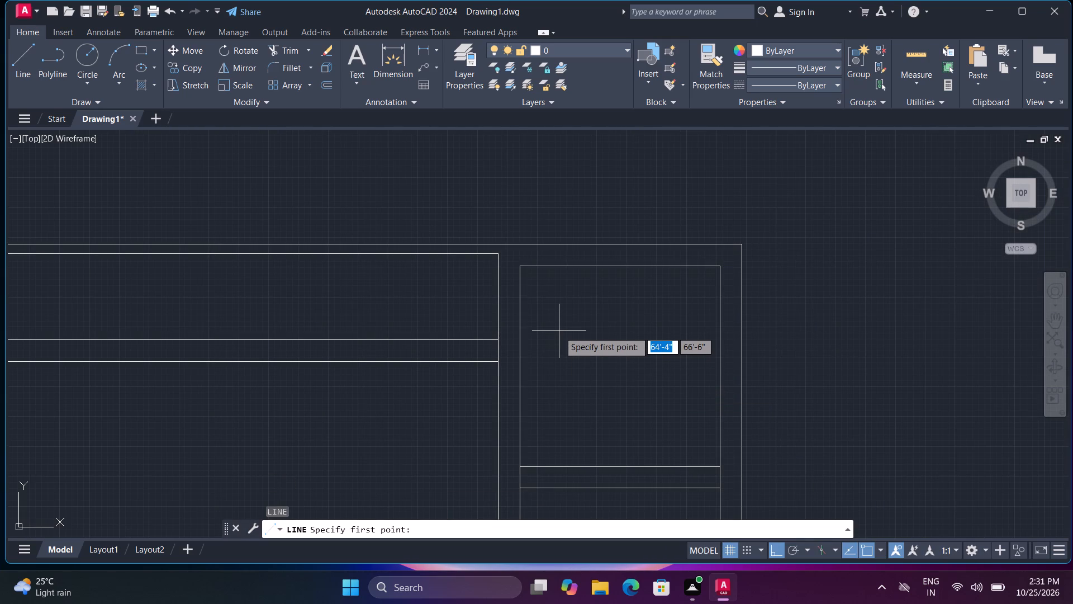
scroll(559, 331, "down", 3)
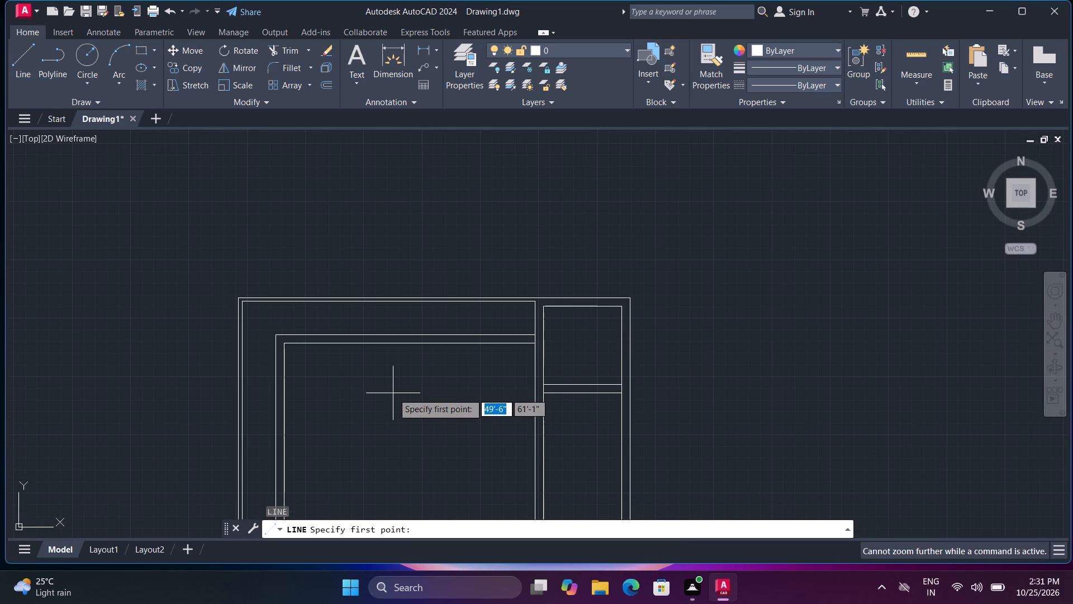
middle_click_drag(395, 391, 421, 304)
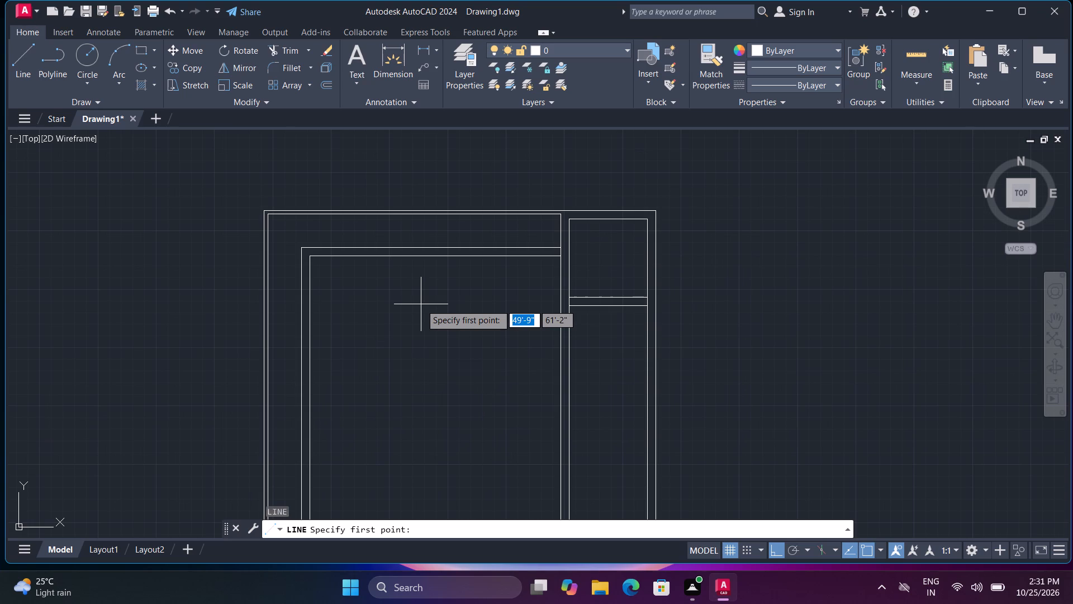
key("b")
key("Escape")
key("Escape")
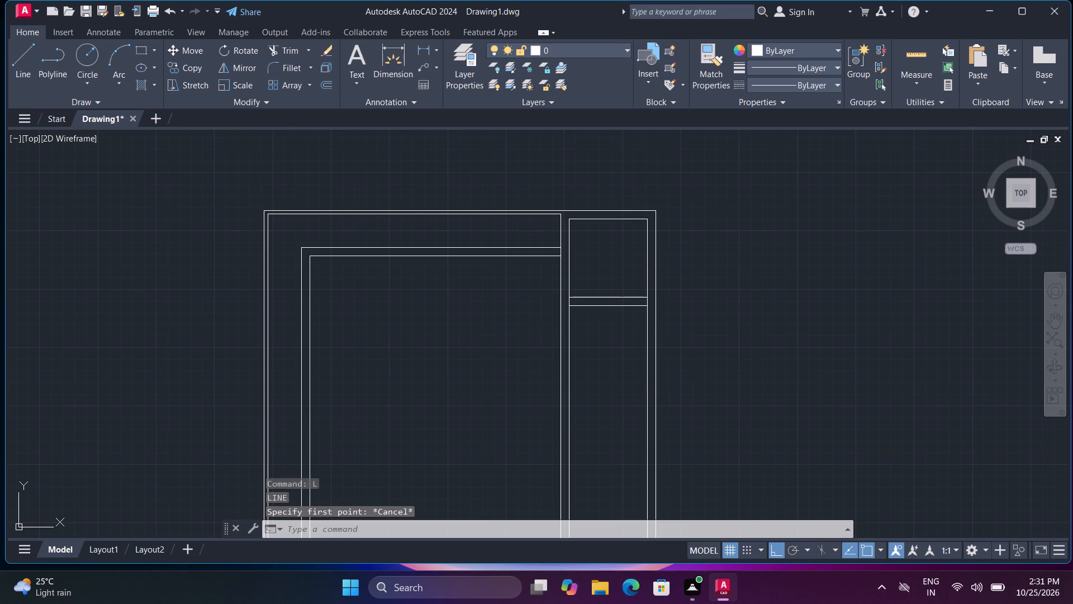
Offset the inner left wall's room-side line 15'4" to the right using the Through option.
type("o t")
key("space")
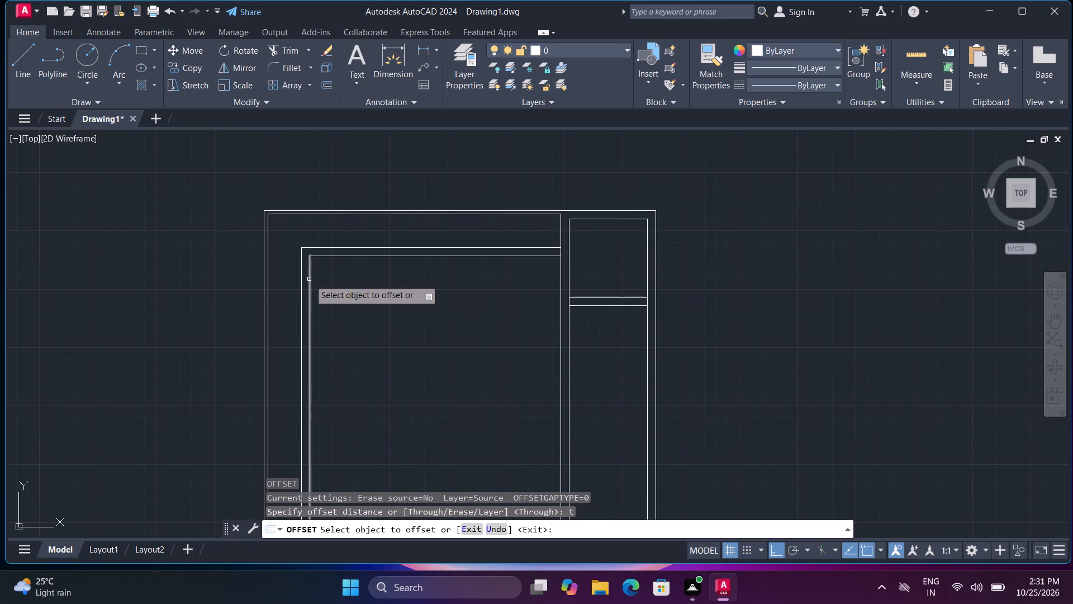
left_click(309, 279)
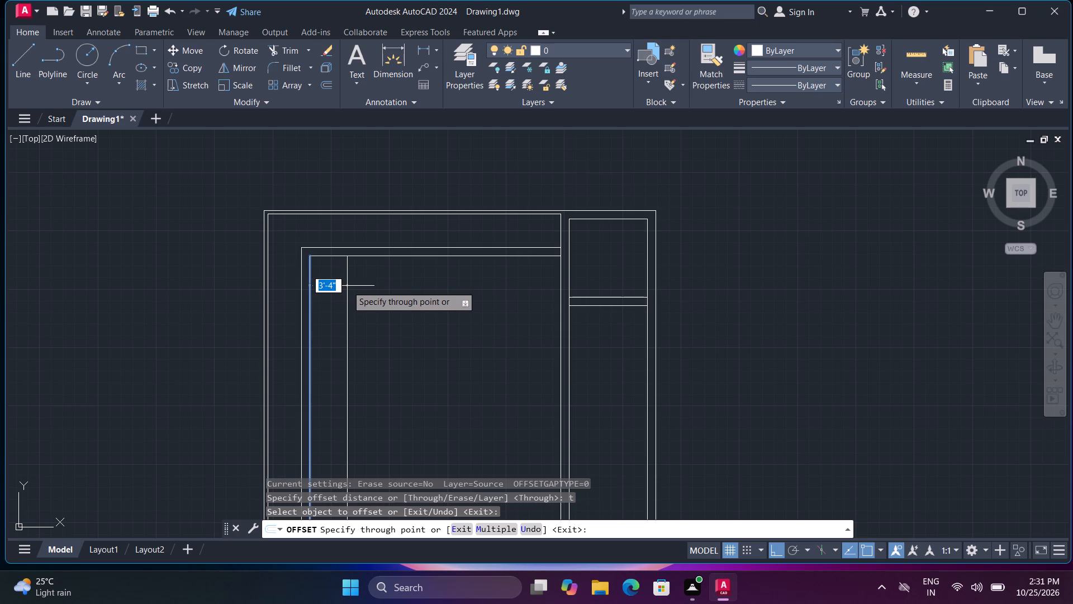
key("1")
key("5")
type("'5")
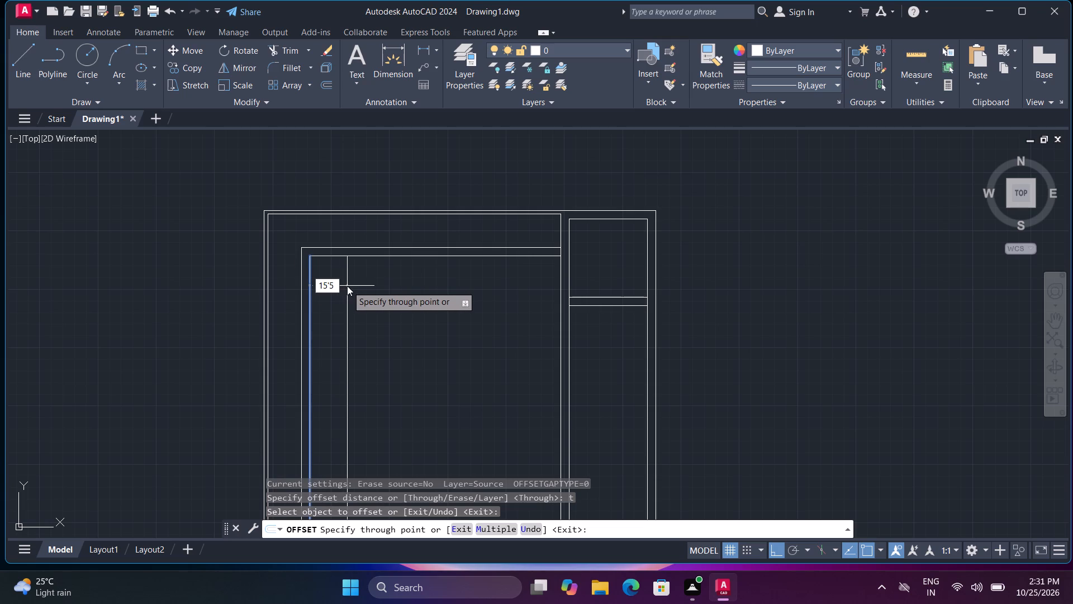
key("BackSpace")
key("4")
key("Return")
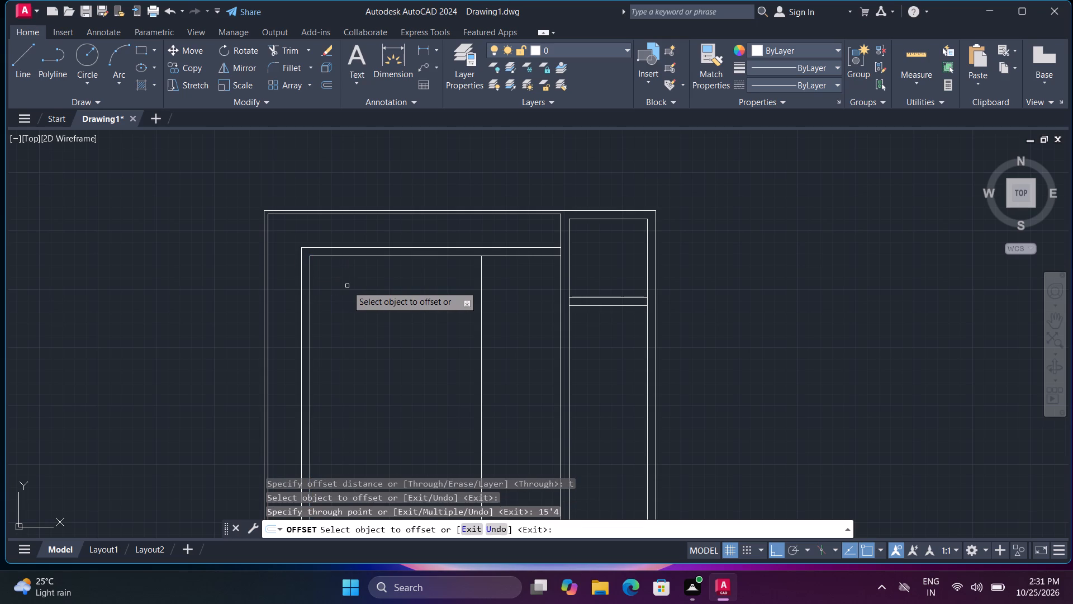
key("ctrl+z")
left_click(308, 278)
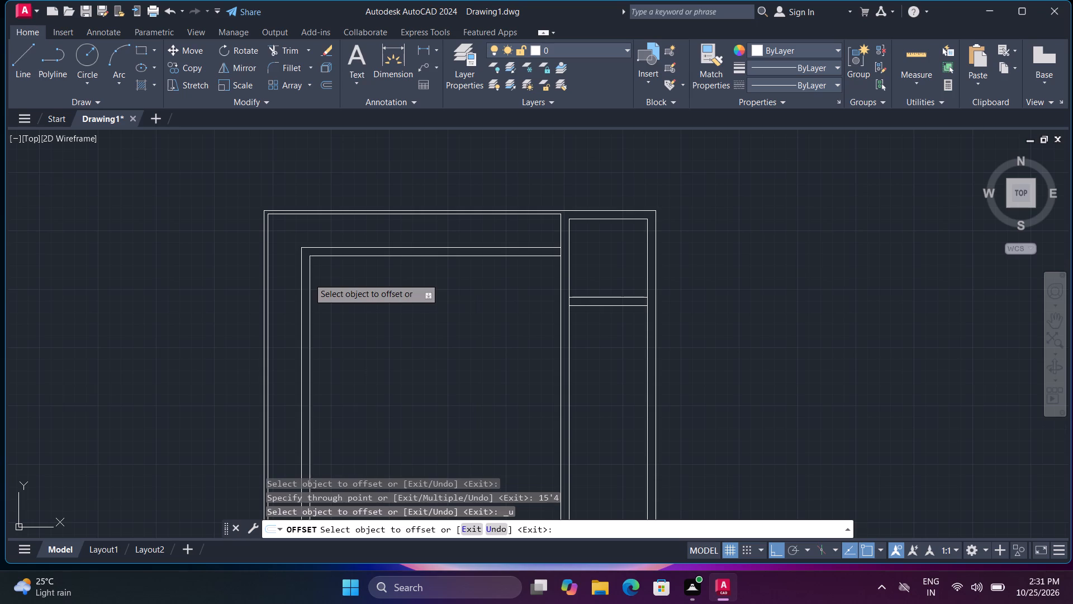
type("15'4\"")
key("Return")
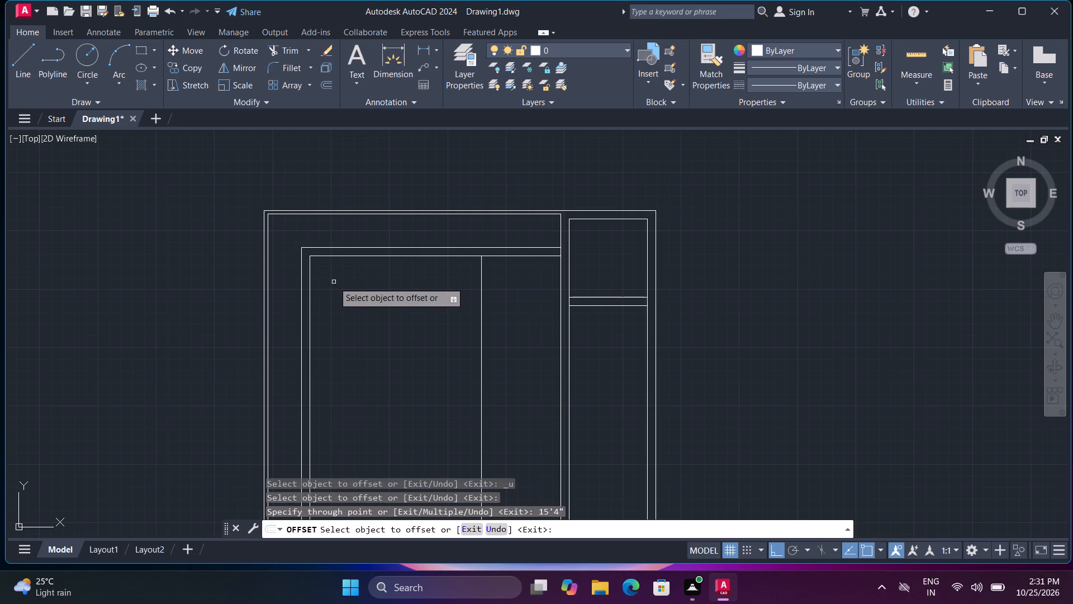
Offset the new vertical line 9" to the right to form a partition wall.
left_click(482, 374)
type("9\"")
key("Return")
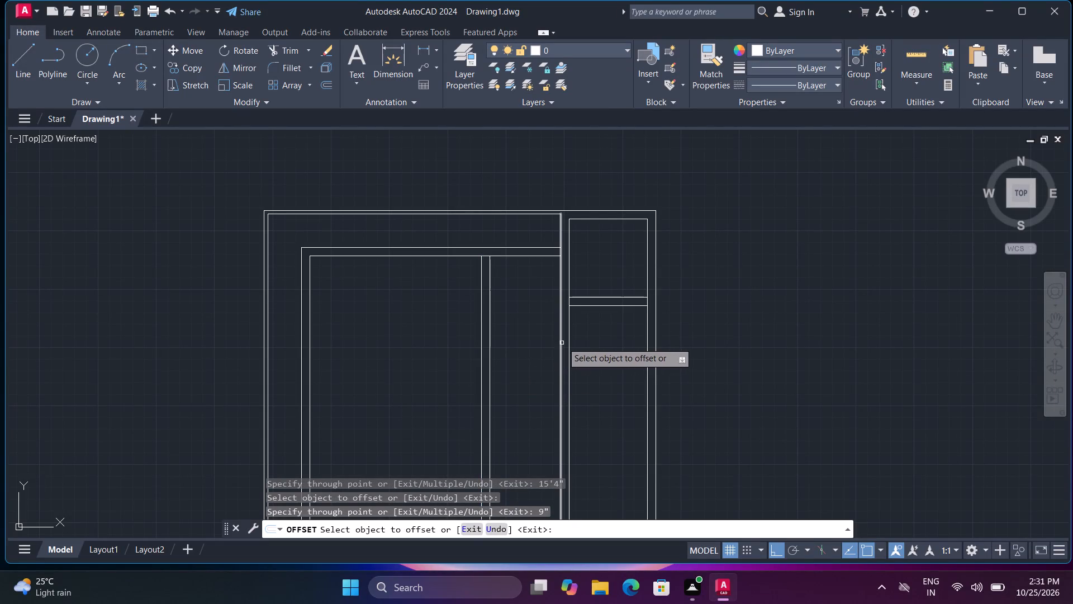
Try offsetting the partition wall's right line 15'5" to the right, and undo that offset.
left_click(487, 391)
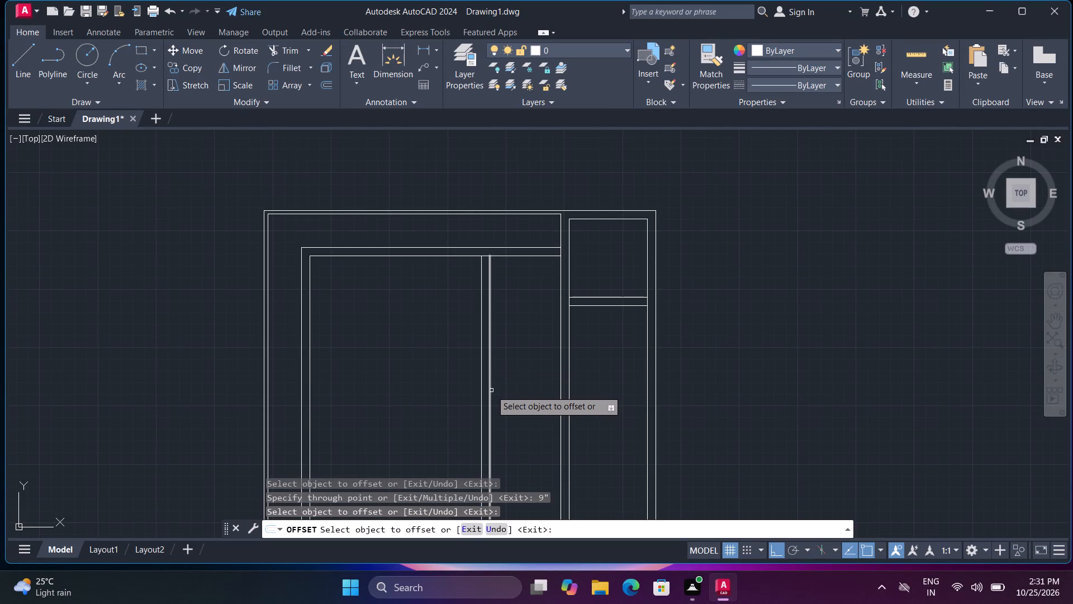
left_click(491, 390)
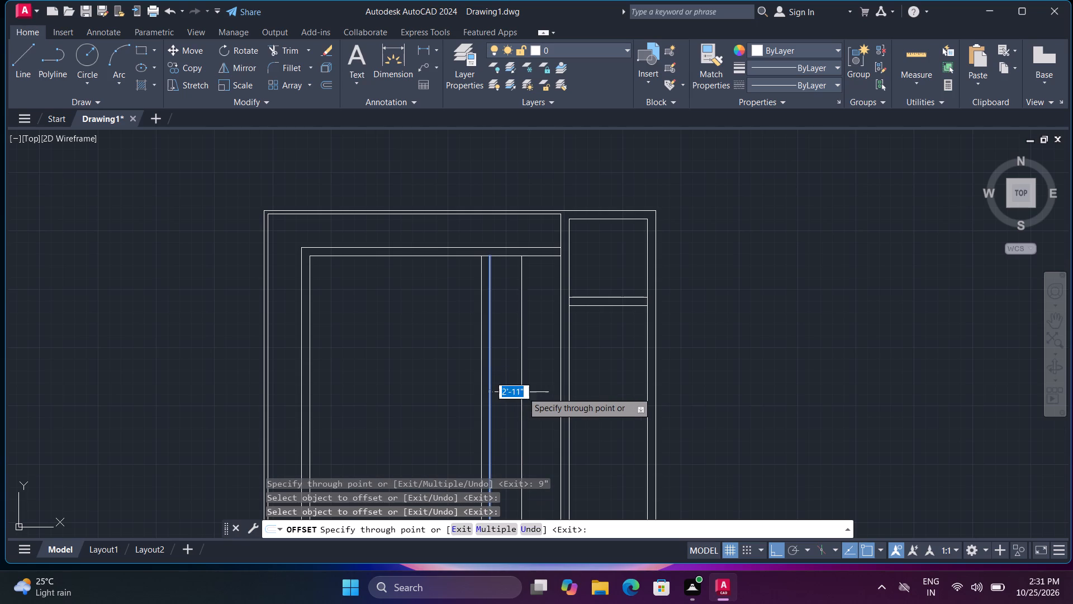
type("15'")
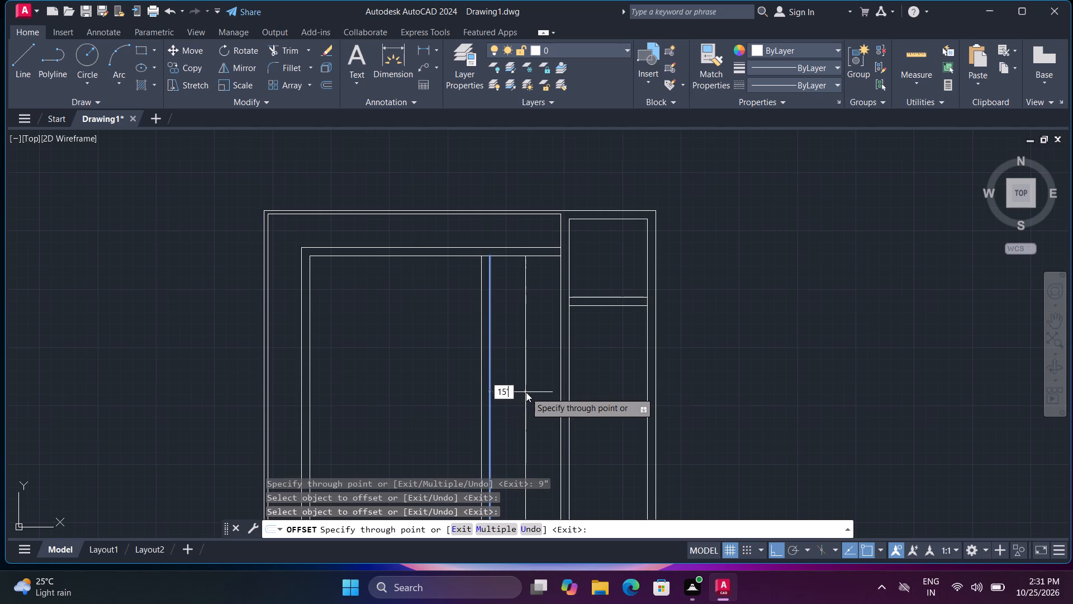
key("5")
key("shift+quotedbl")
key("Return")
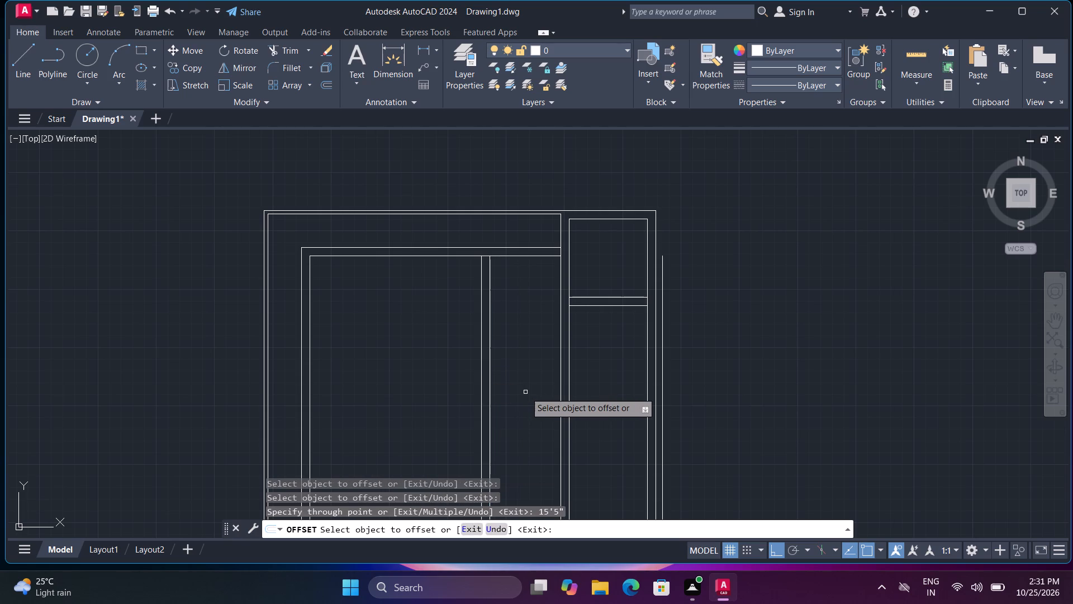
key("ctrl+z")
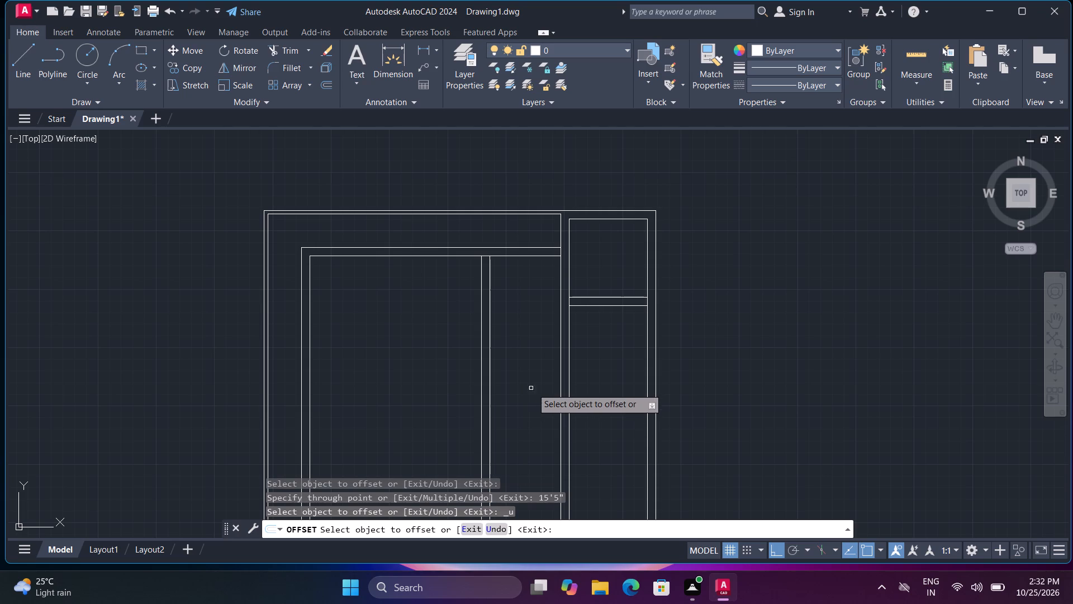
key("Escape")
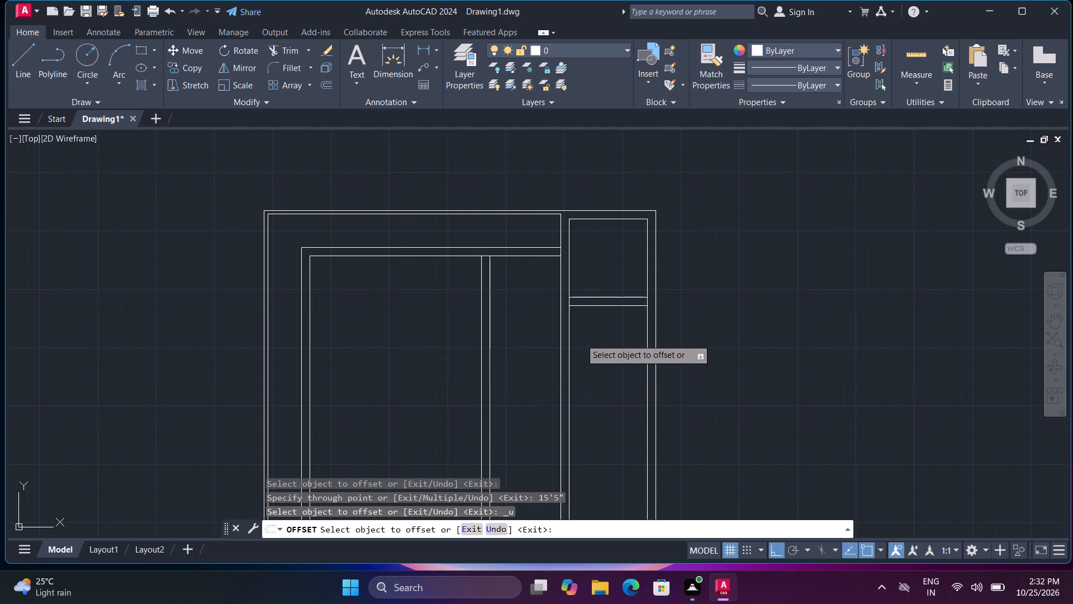
Trim away both vertical wall lines below the small upper-right room and clean up its lower-left wall corner.
type("tr")
key("space")
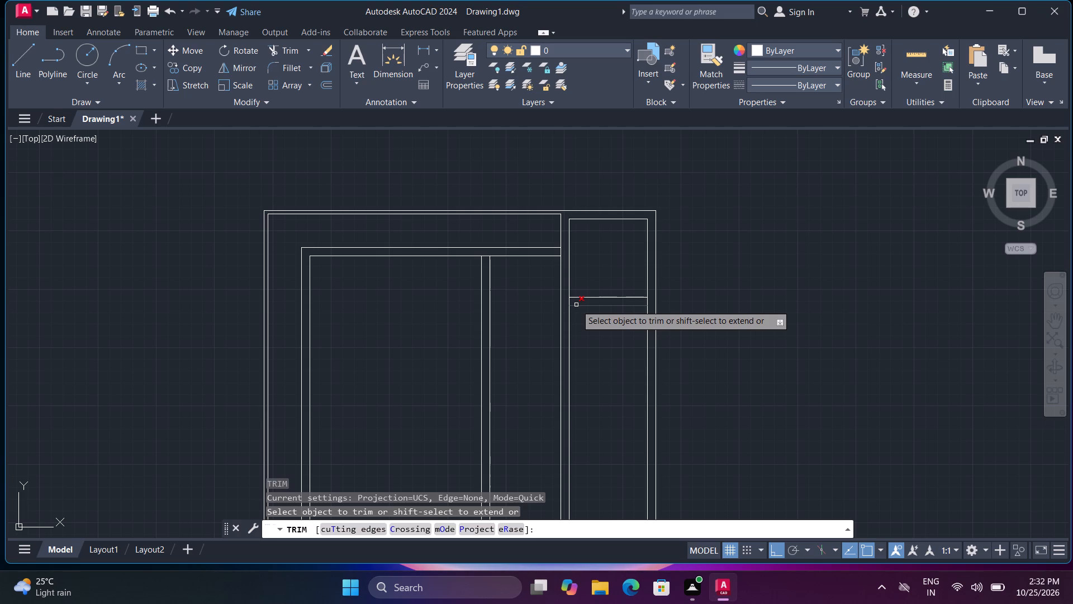
left_click(576, 305, "shift")
left_click_drag(583, 322, 548, 320)
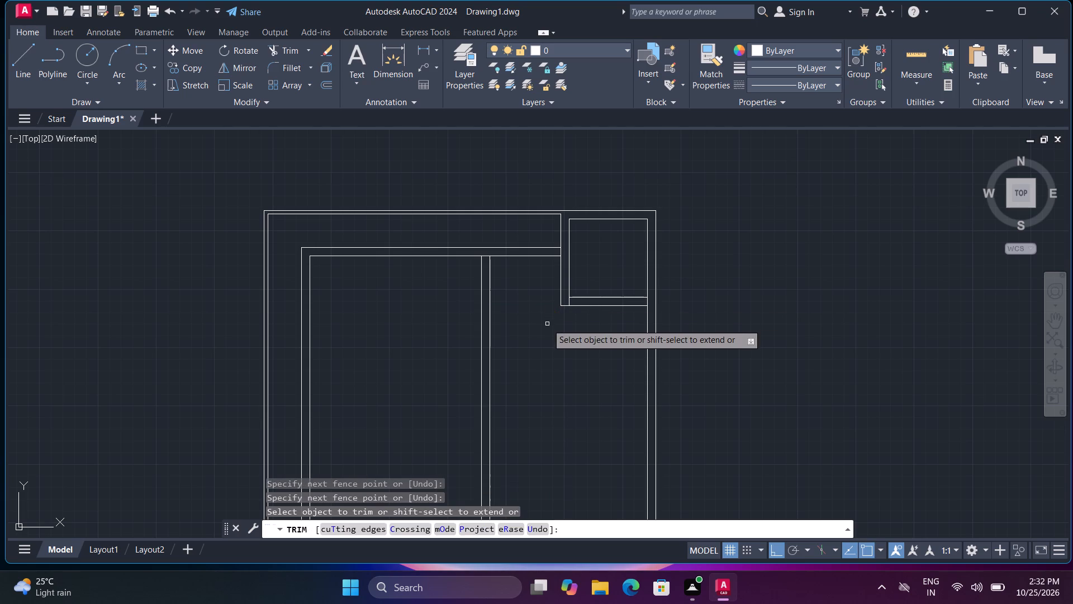
scroll(571, 303, "up", 1)
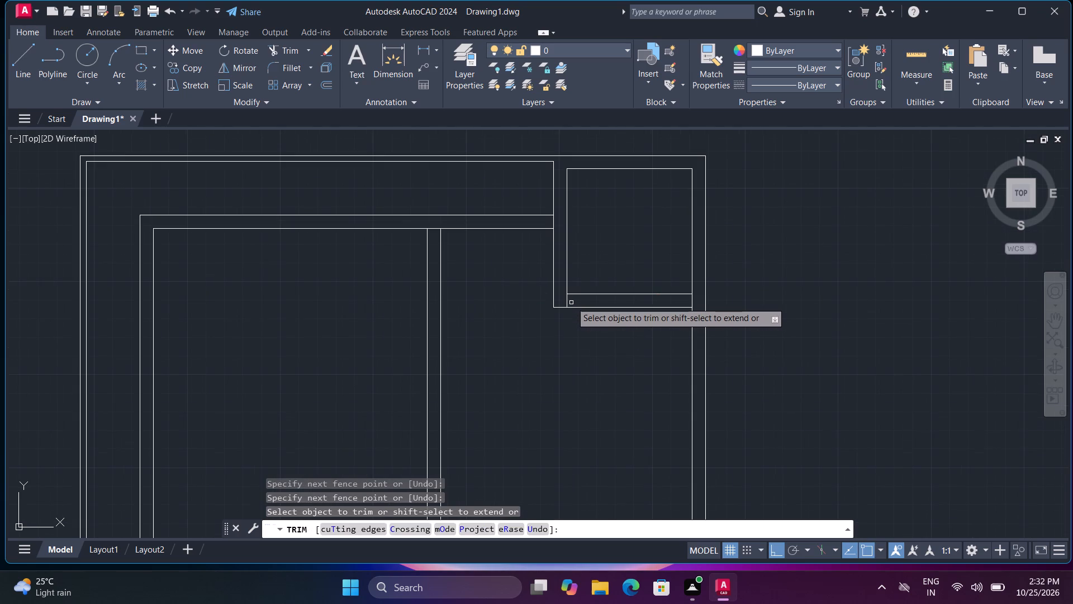
left_click(566, 300)
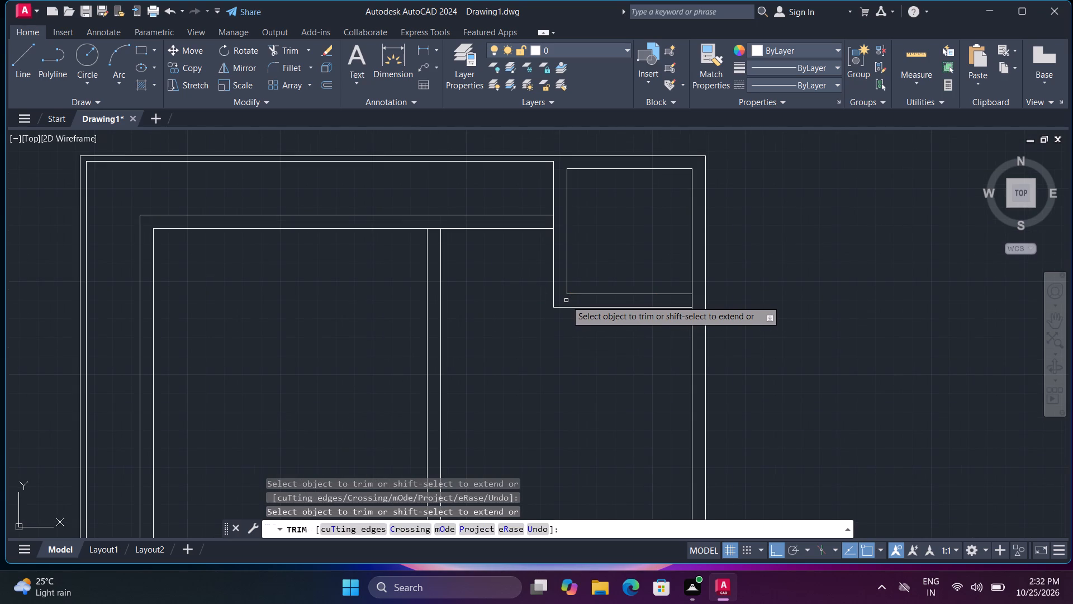
Trim the lines crossing the upper horizontal wall's junctions with the small room's wall and with the vertical partition.
left_click(554, 222)
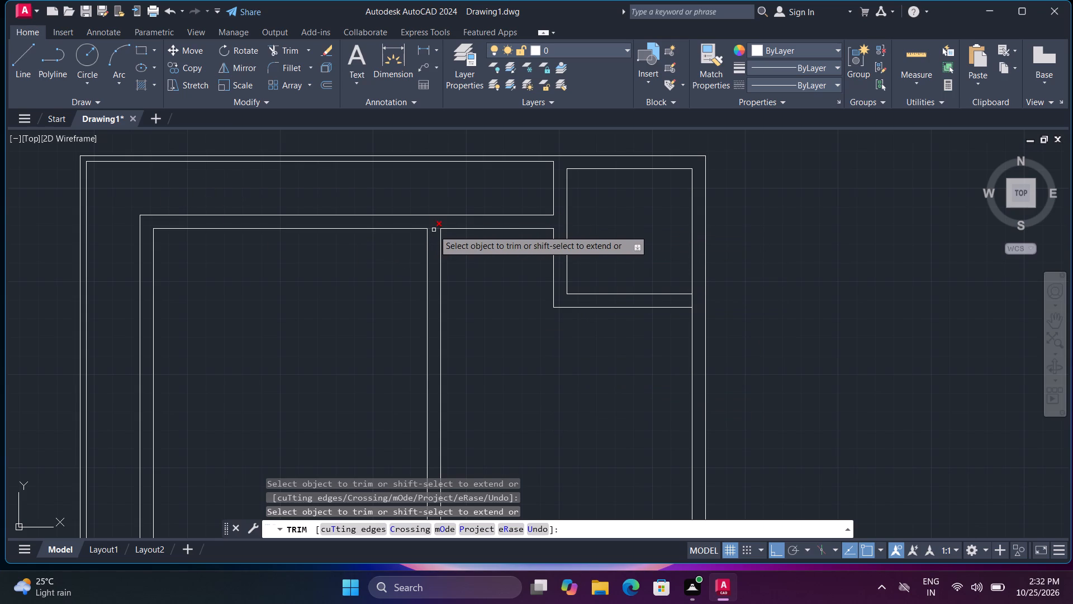
left_click(434, 230)
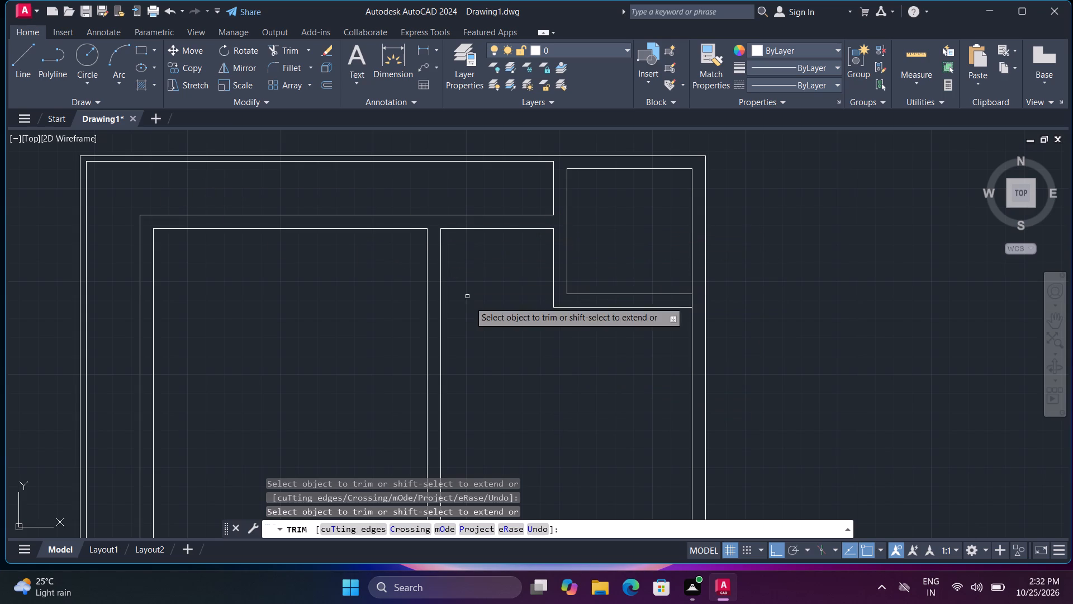
scroll(520, 364, "down", 2)
middle_click_drag(521, 382, 520, 260)
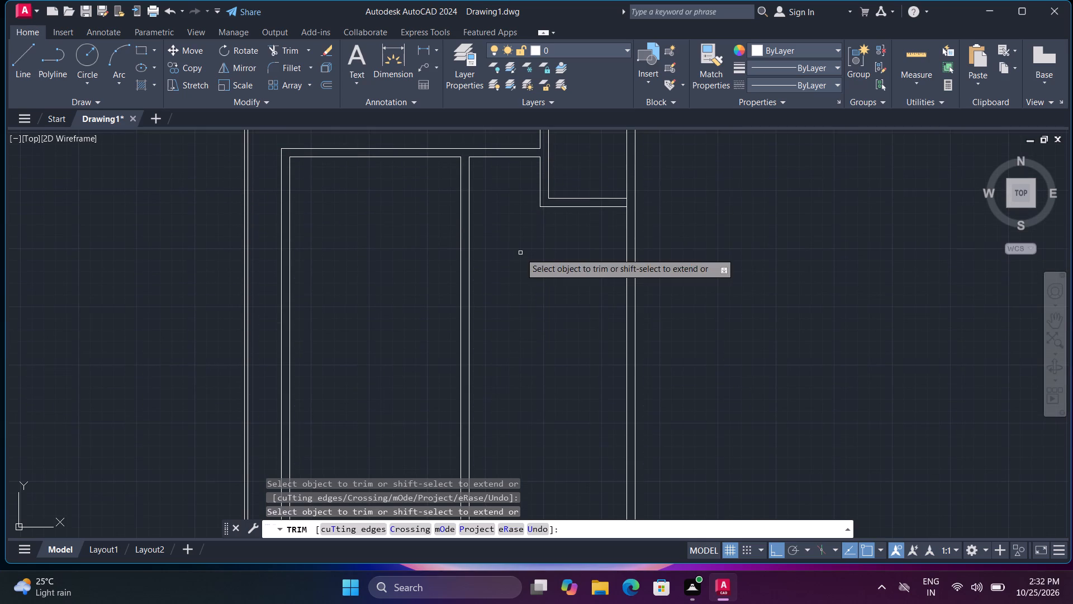
key("space")
key("space")
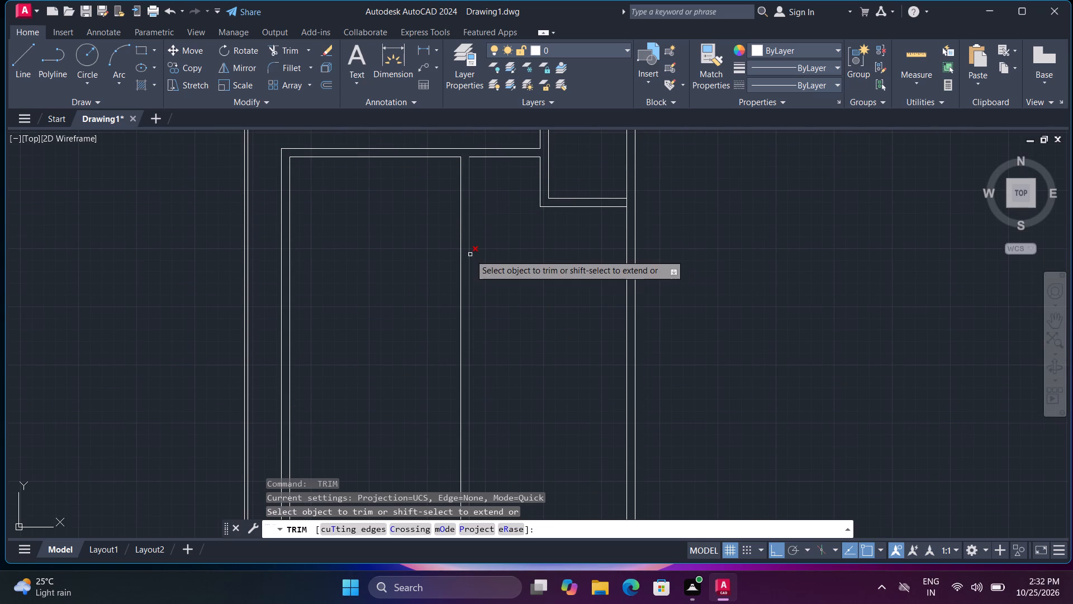
key("Escape")
Offset the left room's top wall line 12' down with the Through option and offset the copy 9" further to form a cross wall.
type("o t")
key("space")
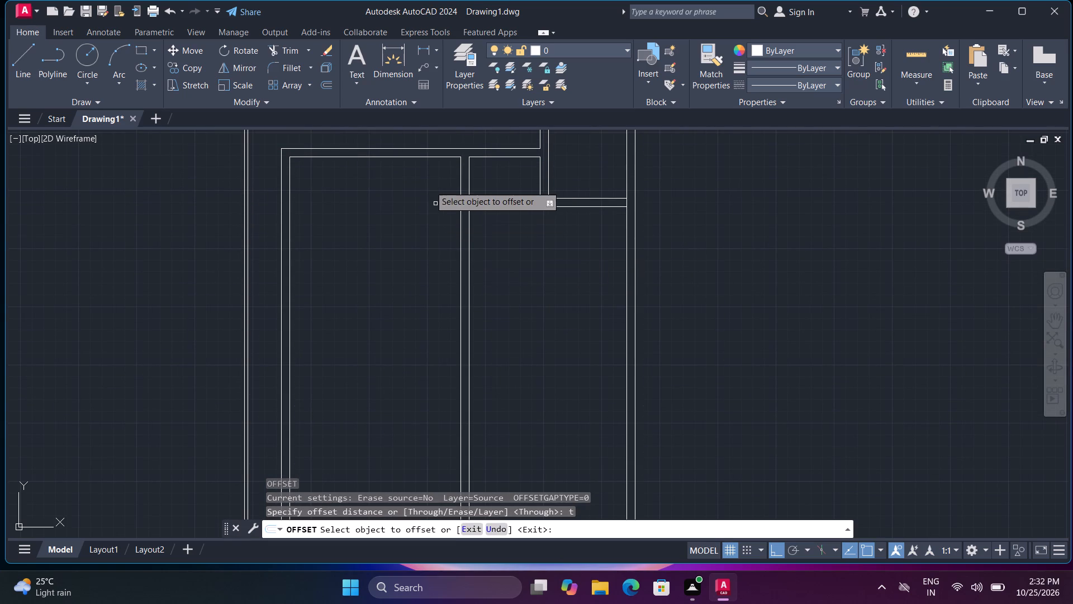
left_click(421, 158)
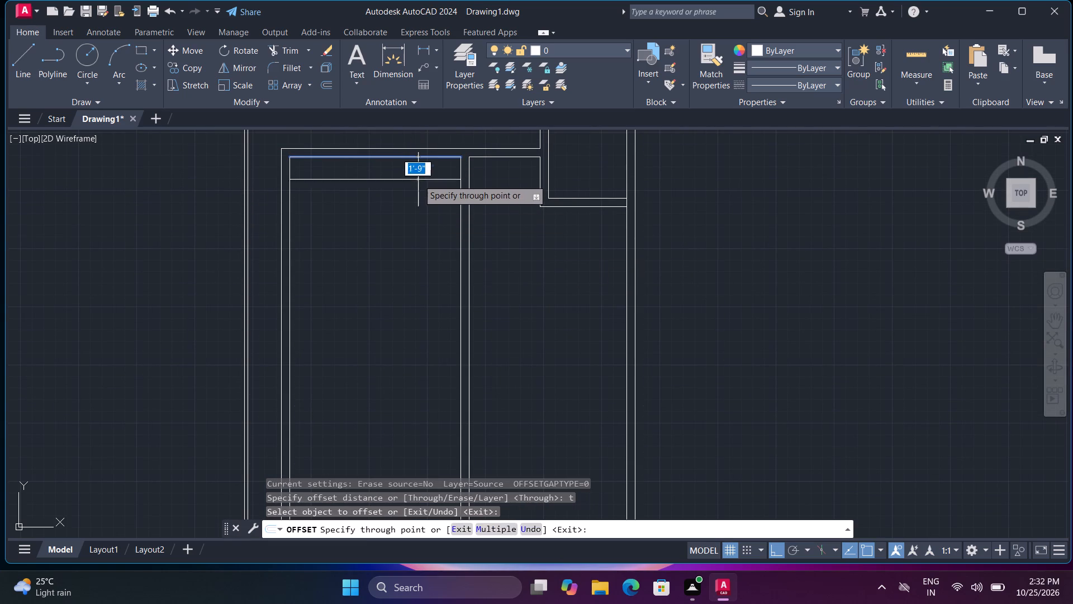
type("12")
key("semicolon")
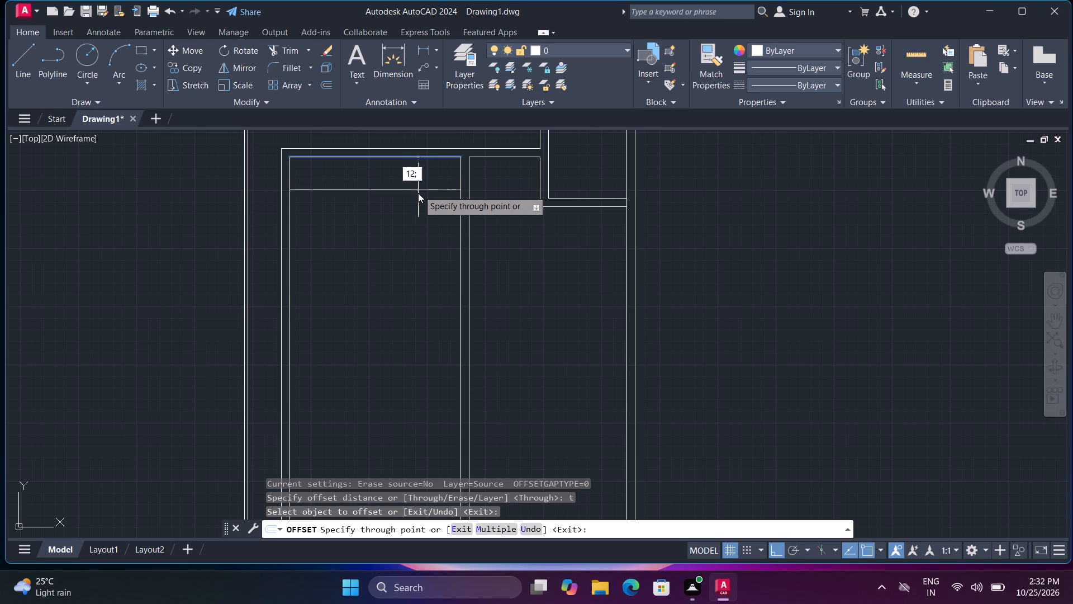
key("BackSpace")
key("apostrophe")
key("Return")
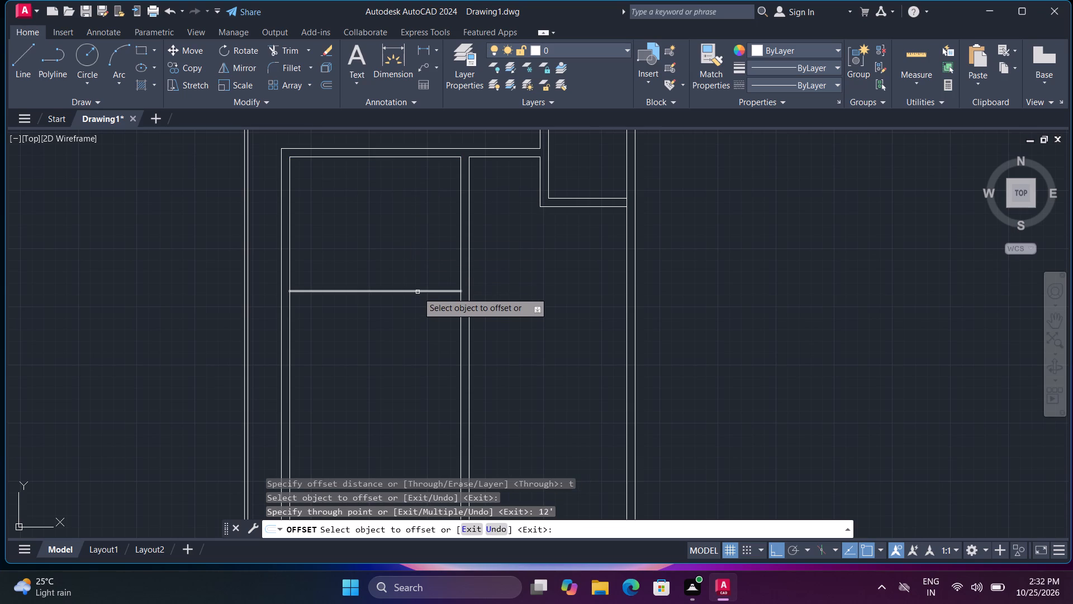
left_click(417, 292)
type("9\"")
key("Return")
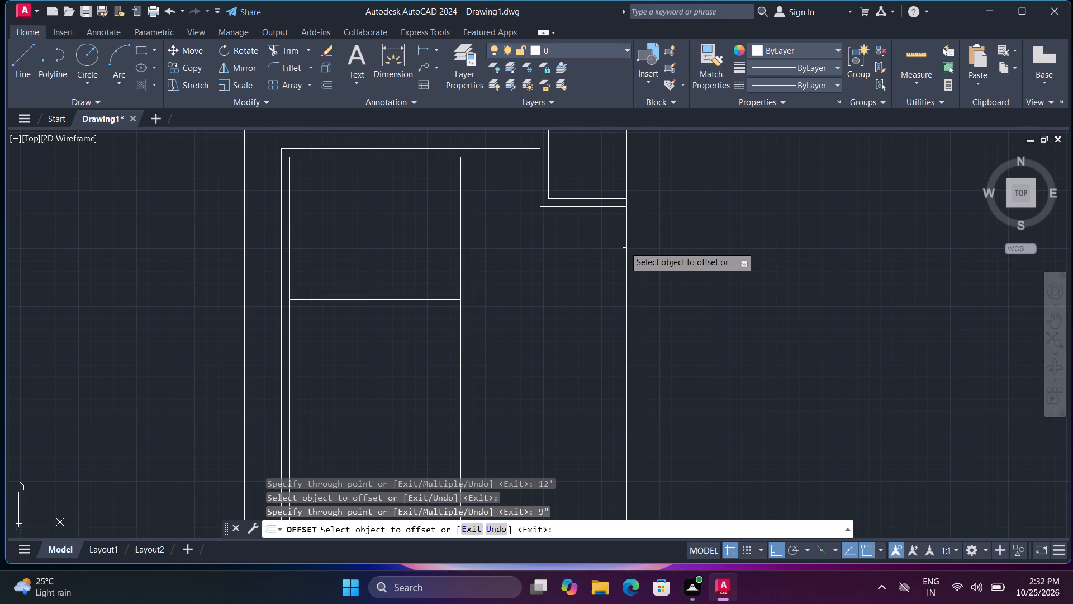
Offset the small upper-right room's bottom wall line 11' down and the copy 9" further to form a wall.
left_click(589, 206)
type("11'")
key("Return")
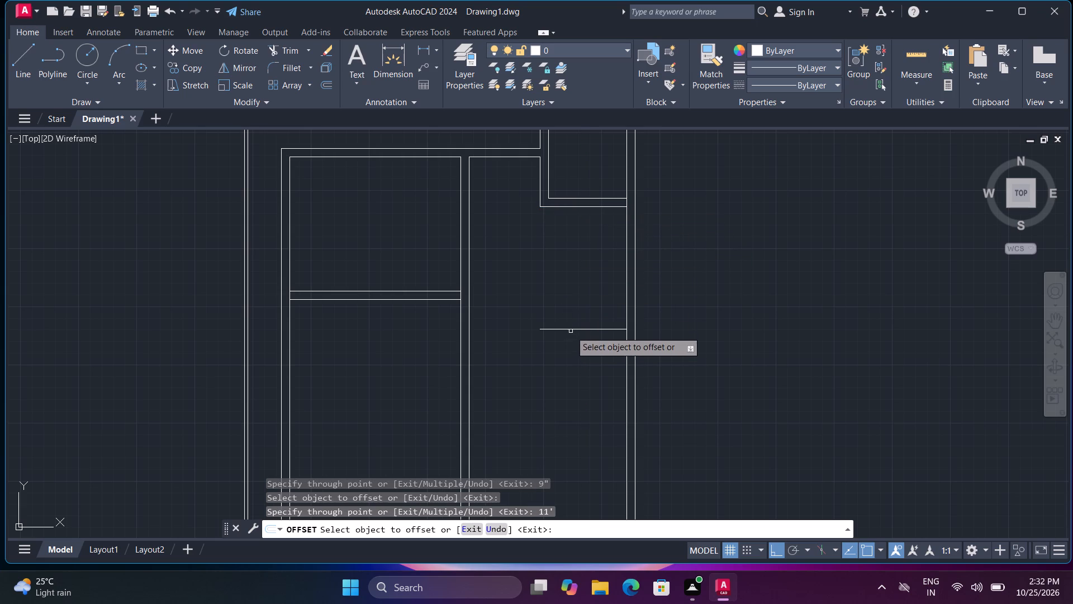
left_click(571, 328)
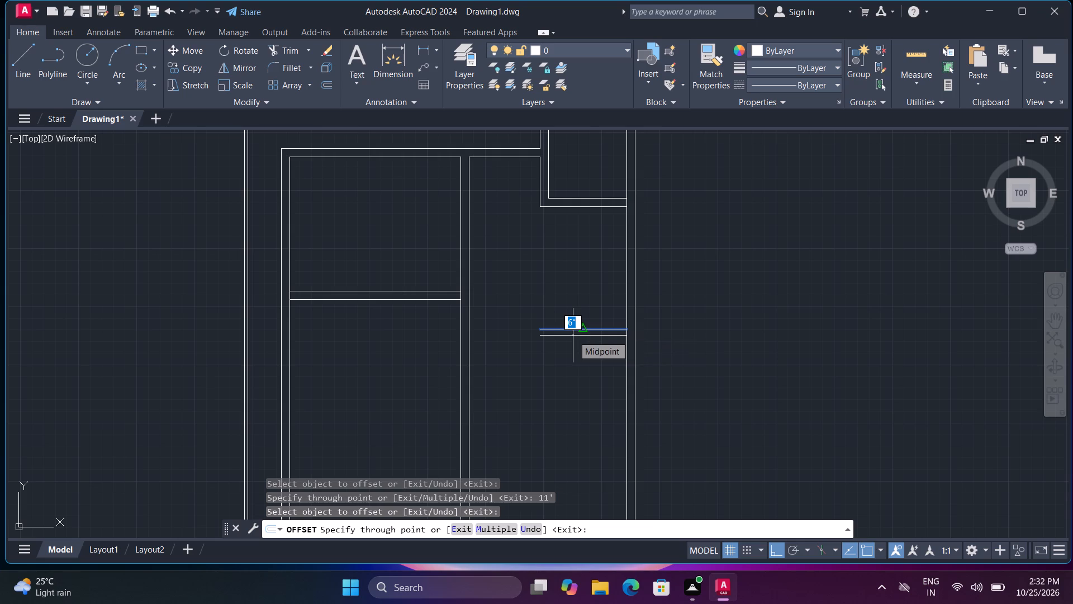
type("9\"")
key("Return")
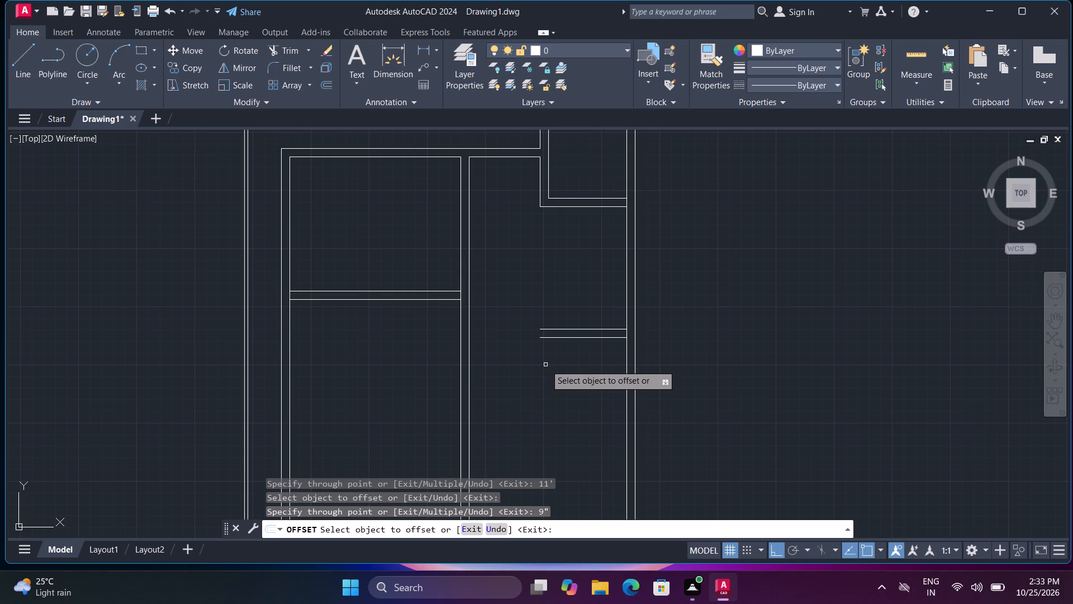
Offset the new right-hand wall's lower line 12' down and the copy 9" further to form a second wall.
left_click(566, 338)
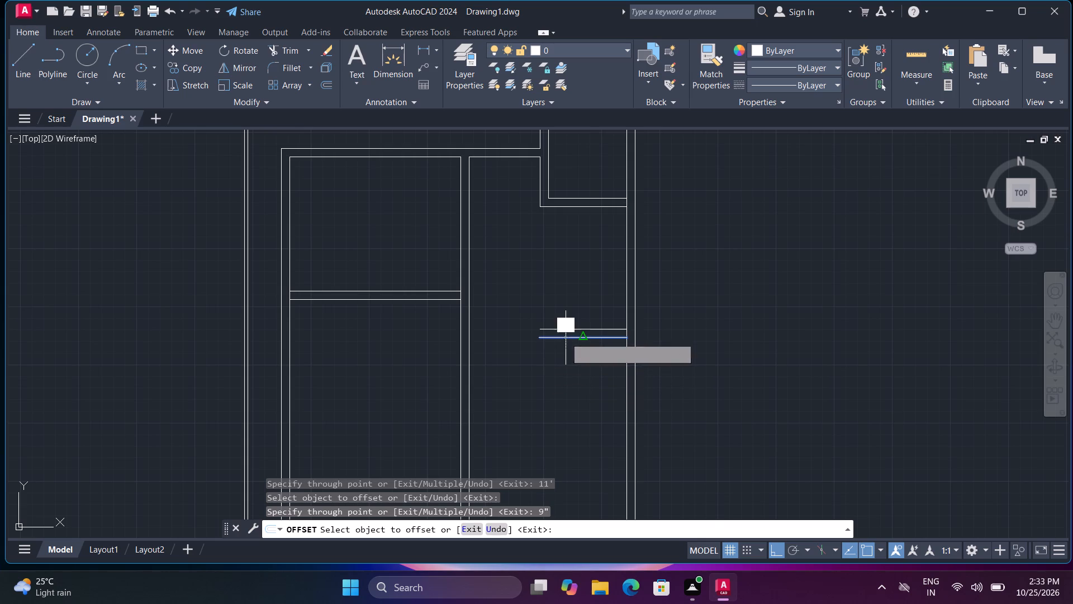
type("12")
key("apostrophe")
key("Return")
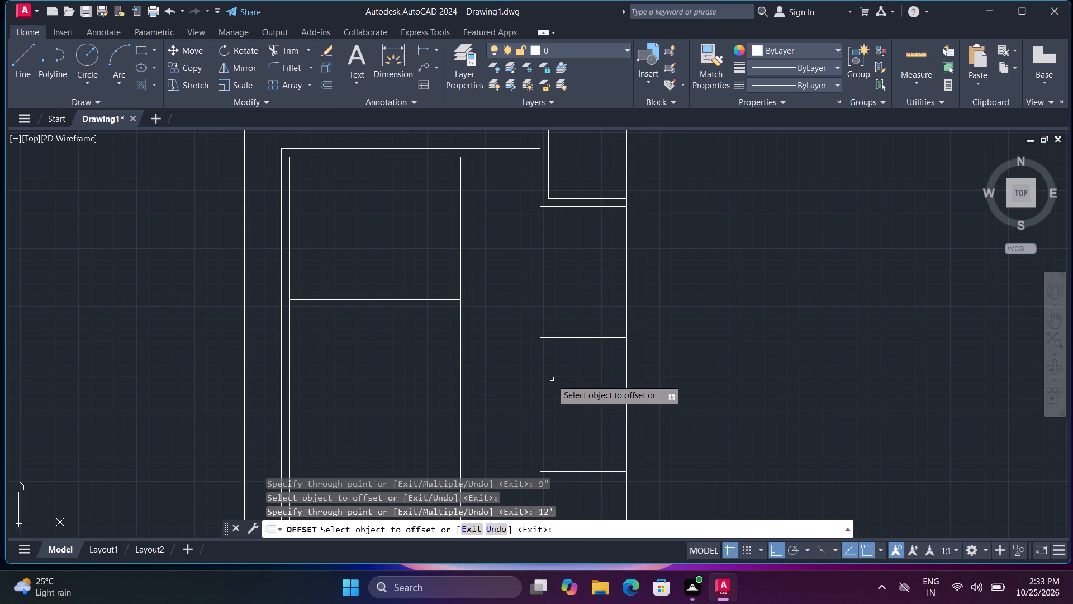
left_click(553, 386)
middle_click_drag(545, 365, 541, 264)
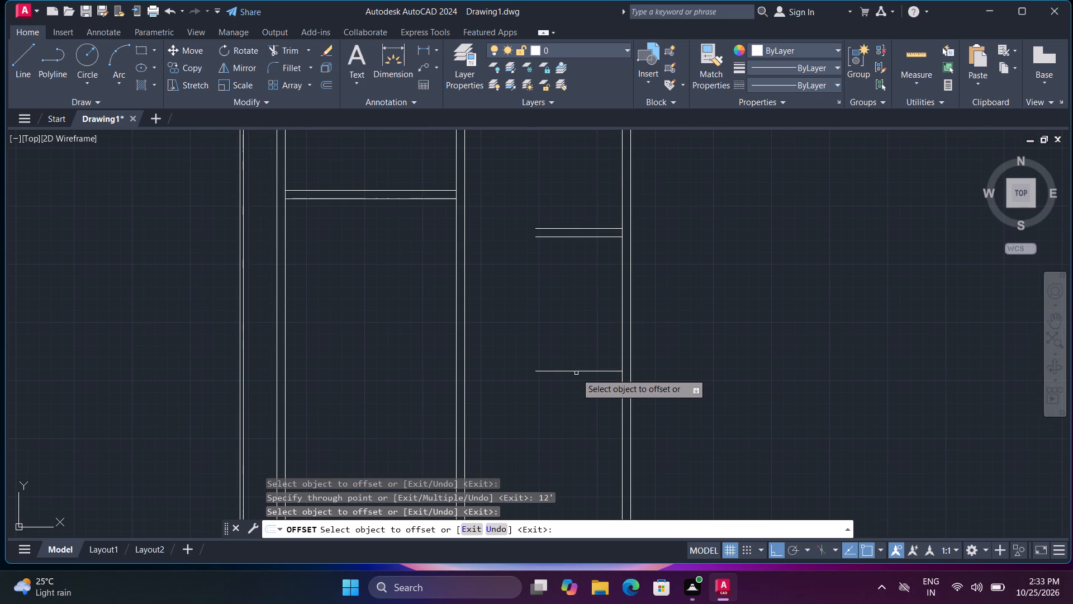
left_click(576, 373)
key("9")
key("shift+quotedbl")
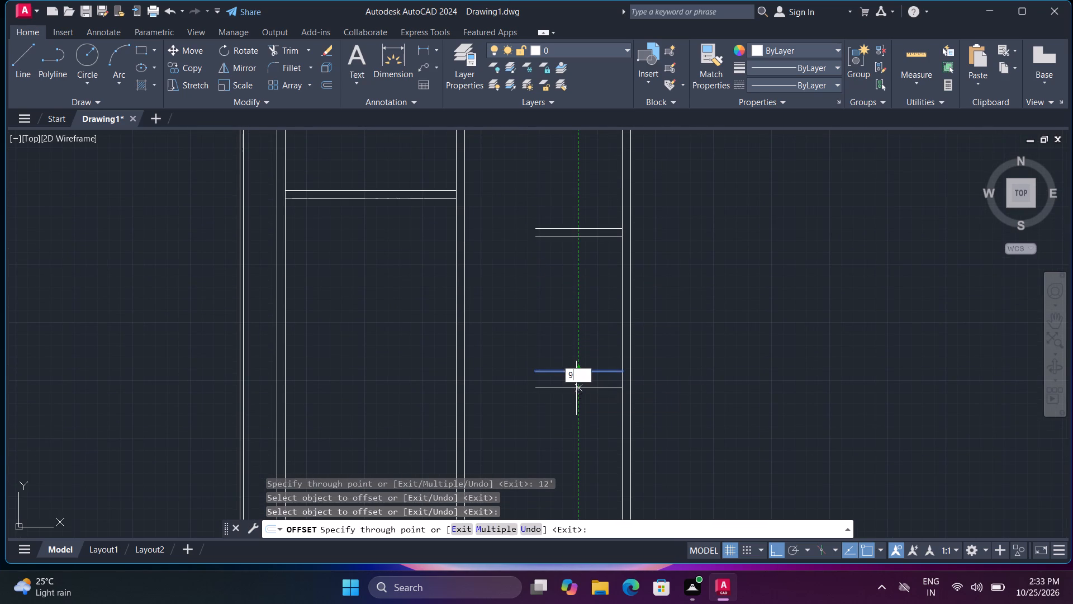
key("shift+Return")
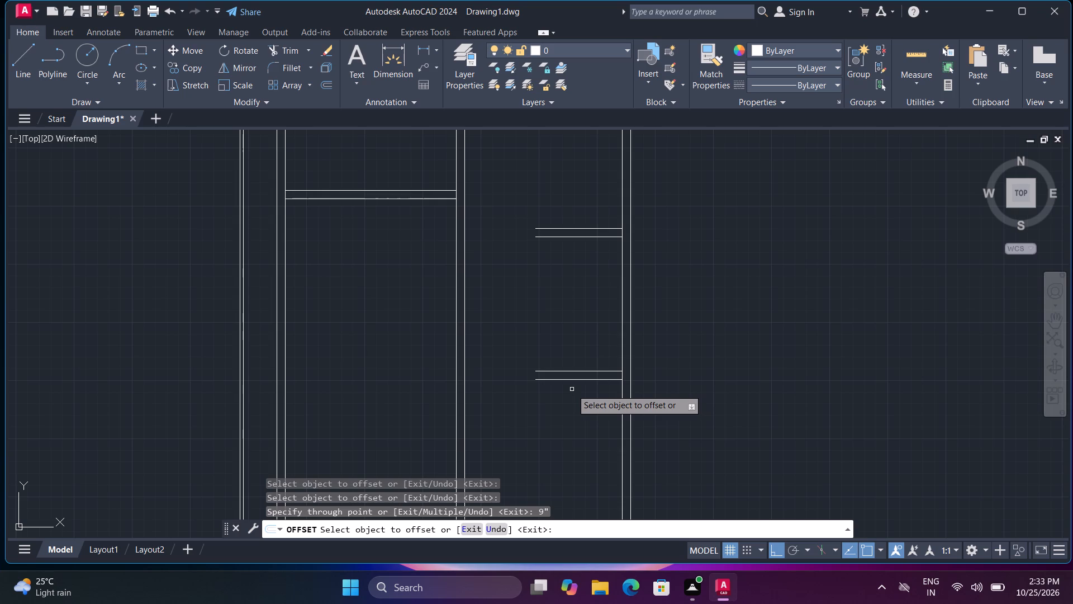
Offset the second right-hand wall's lower line 12' down and the copy 9" further to form a third wall.
left_click(572, 378)
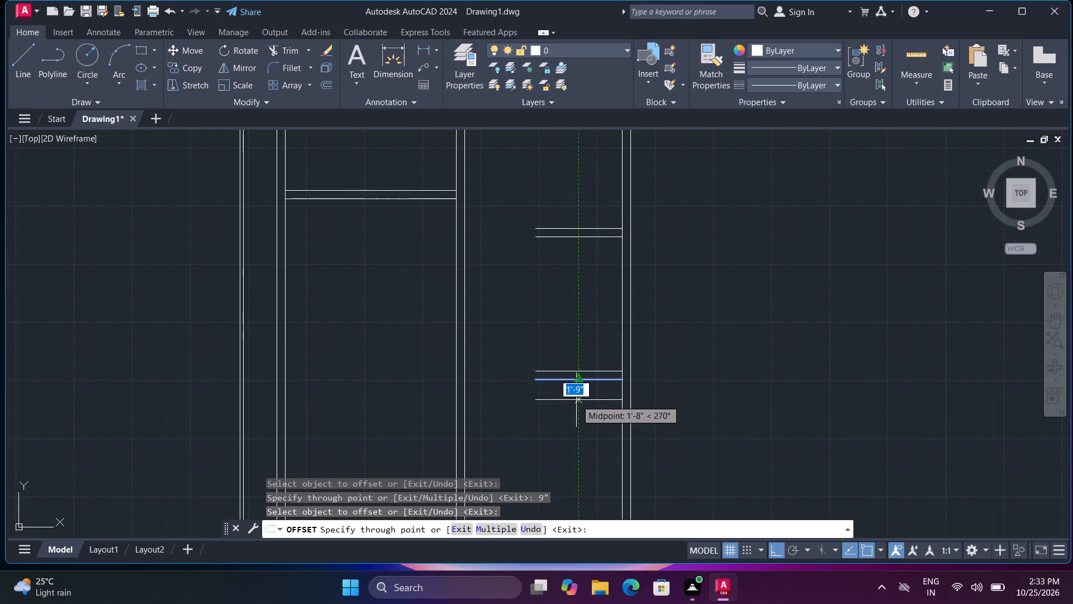
type("12")
key("apostrophe")
key("Return")
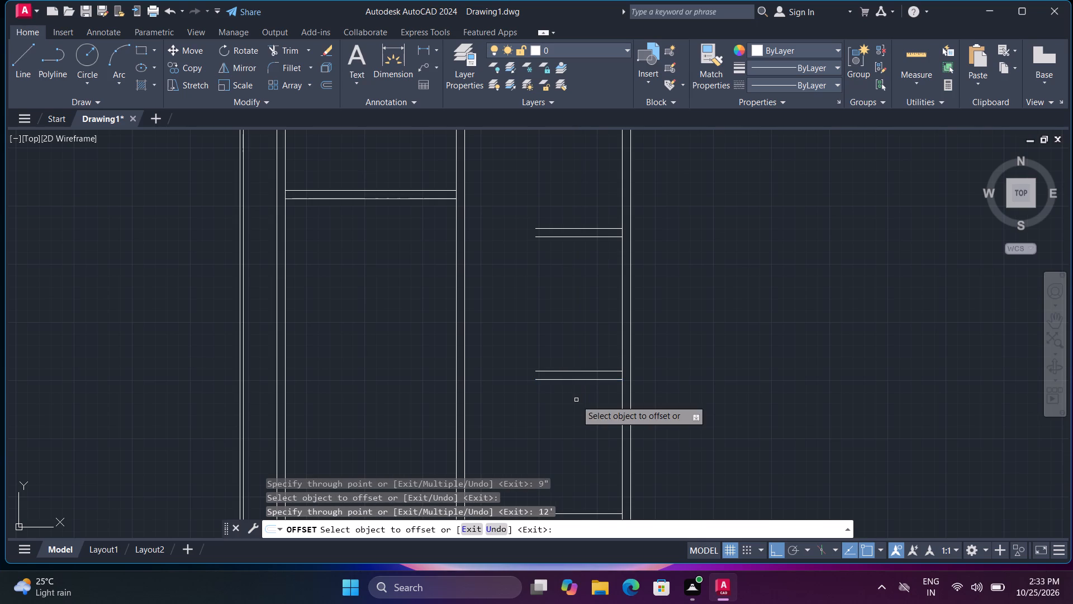
middle_click_drag(573, 398, 571, 289)
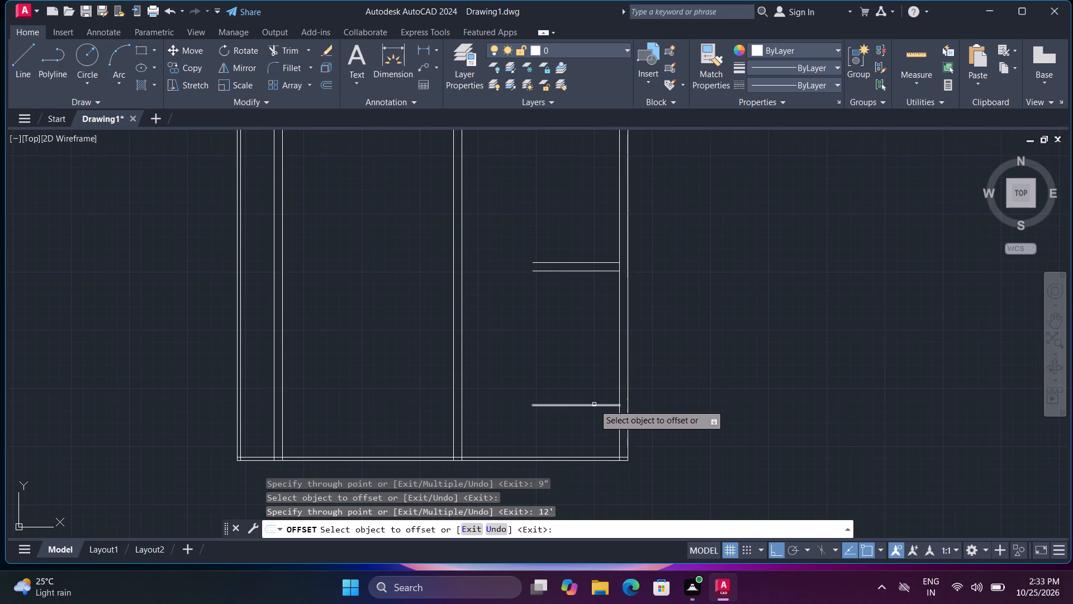
left_click(594, 404)
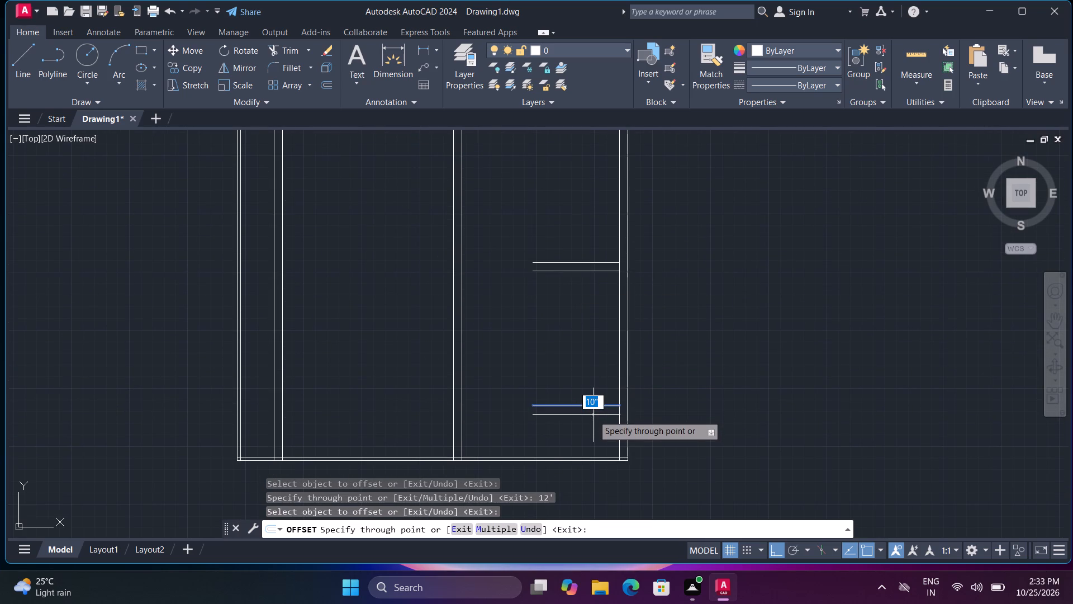
type("9\"")
key("Return")
left_click(593, 415)
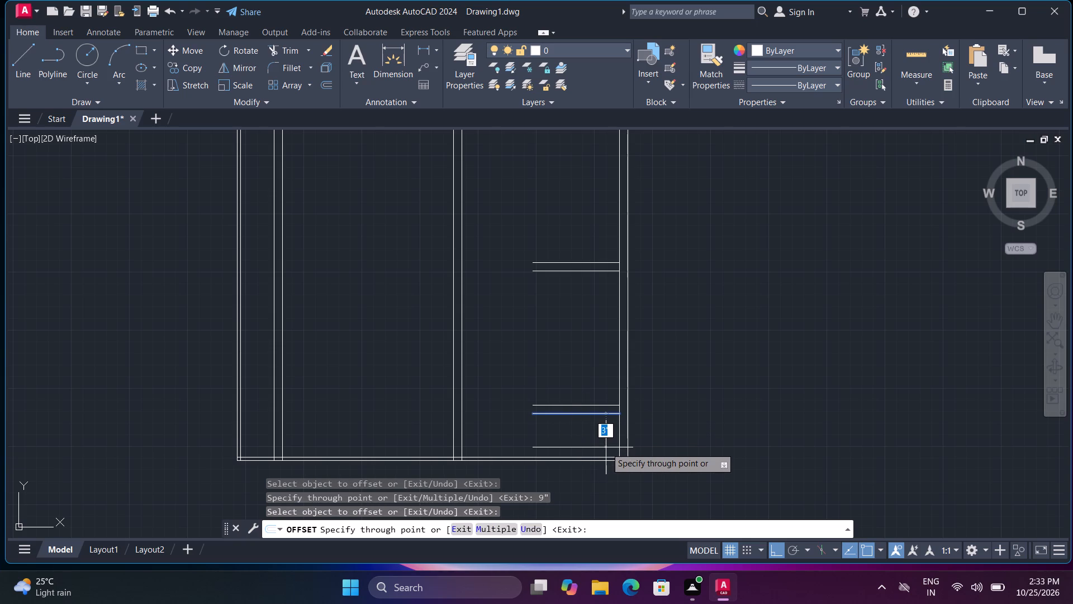
key("space")
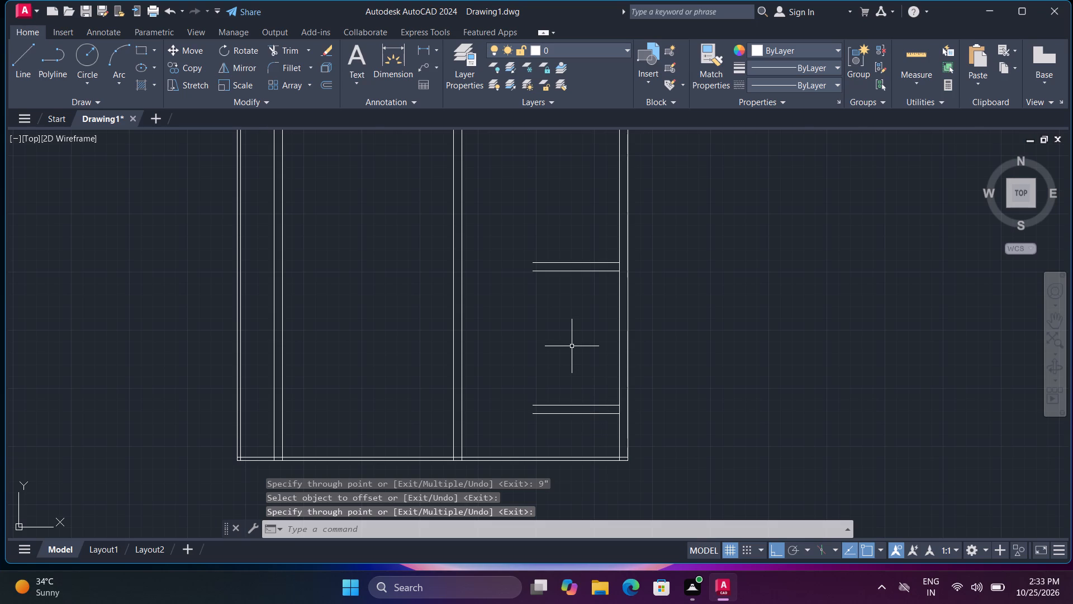
Trim the right outer wall's inner line across the small upper-right room's bottom wall and across the first cross wall below it.
scroll(572, 346, "down", 2)
type("tr")
key("space")
scroll(589, 209, "up", 2)
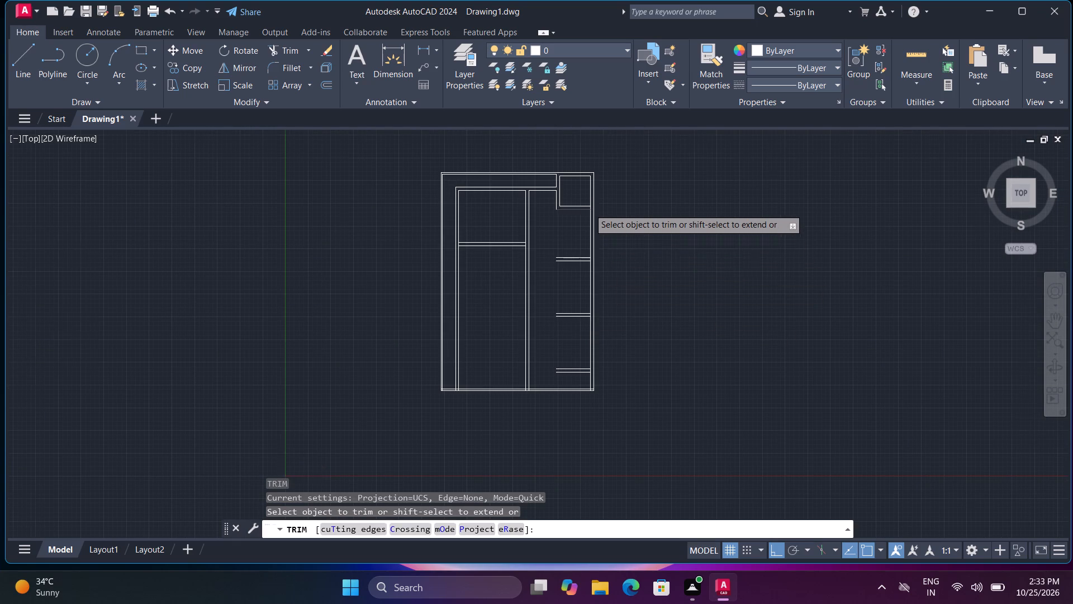
scroll(589, 209, "up", 2)
left_click(589, 209)
scroll(589, 211, "down", 4)
scroll(581, 299, "up", 5)
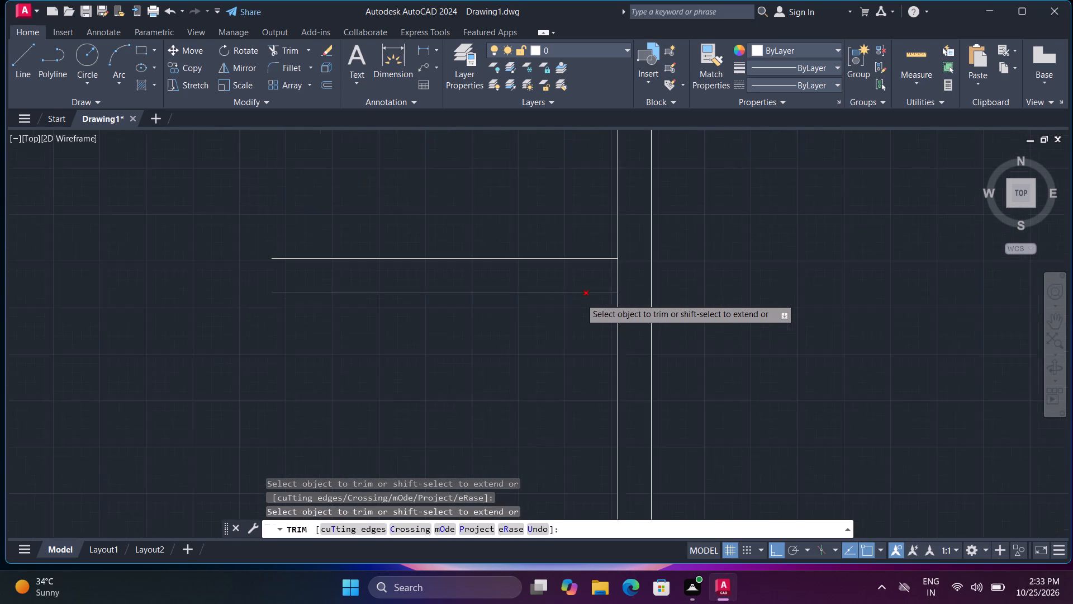
left_click(639, 273)
scroll(639, 276, "down", 5)
Trim the right outer wall's inner line where the second and third right-hand cross walls meet it.
scroll(635, 501, "up", 2)
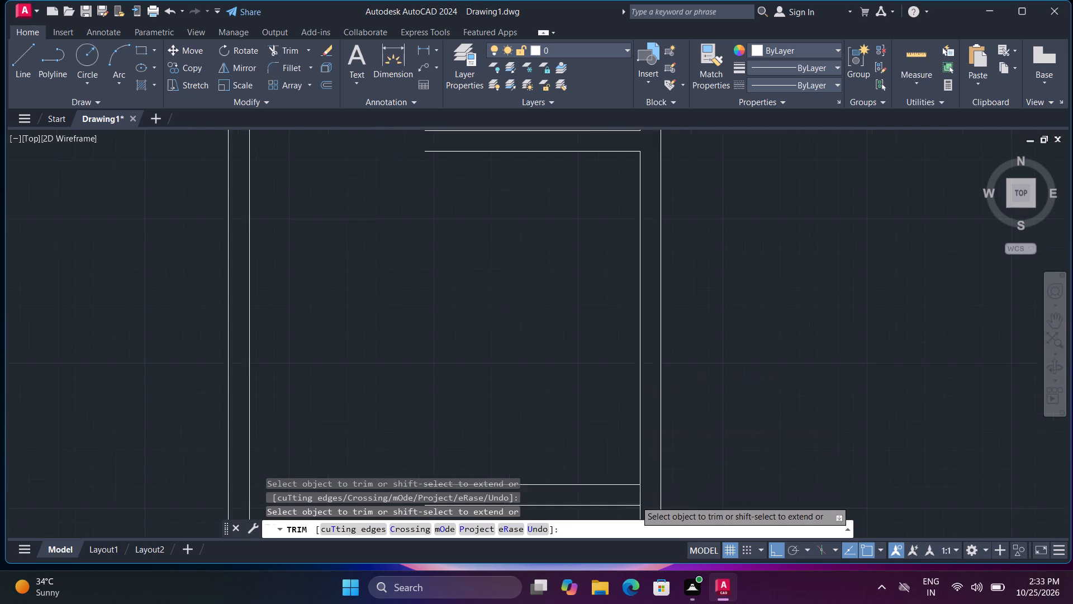
scroll(635, 501, "up", 1)
left_click(647, 498)
left_click(639, 484)
scroll(639, 484, "down", 5)
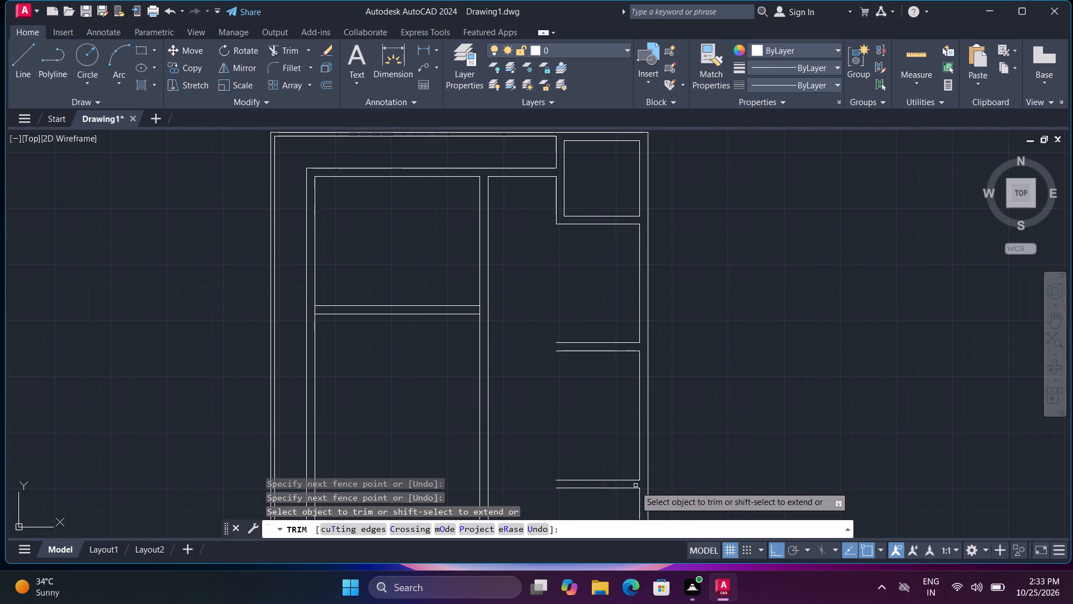
middle_click_drag(591, 342, 575, 213)
scroll(575, 220, "up", 1)
scroll(599, 357, "down", 2)
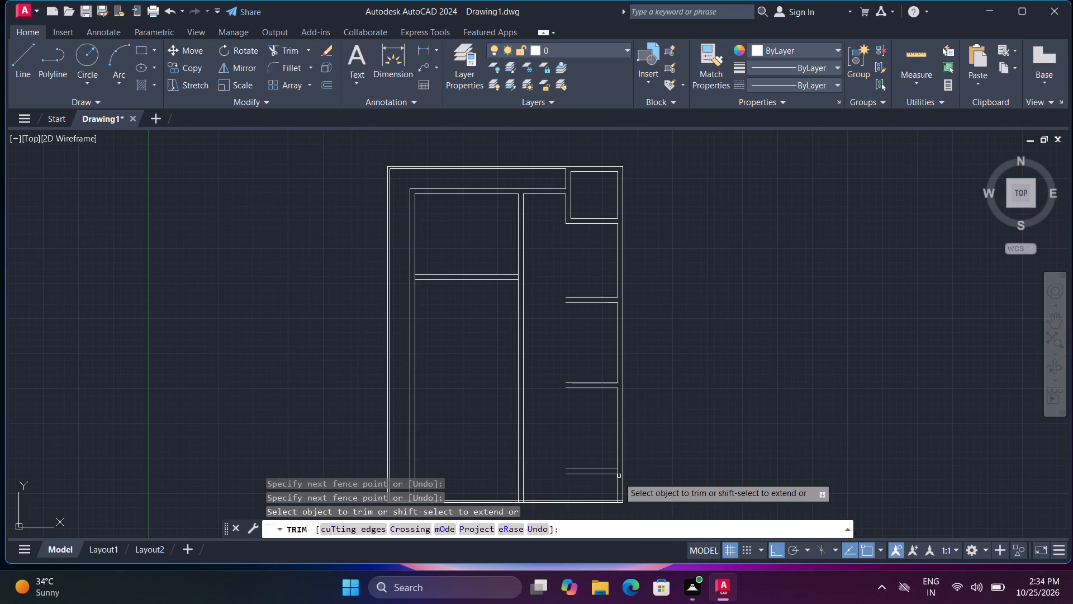
scroll(620, 480, "up", 4)
left_click(593, 437)
scroll(594, 435, "down", 6)
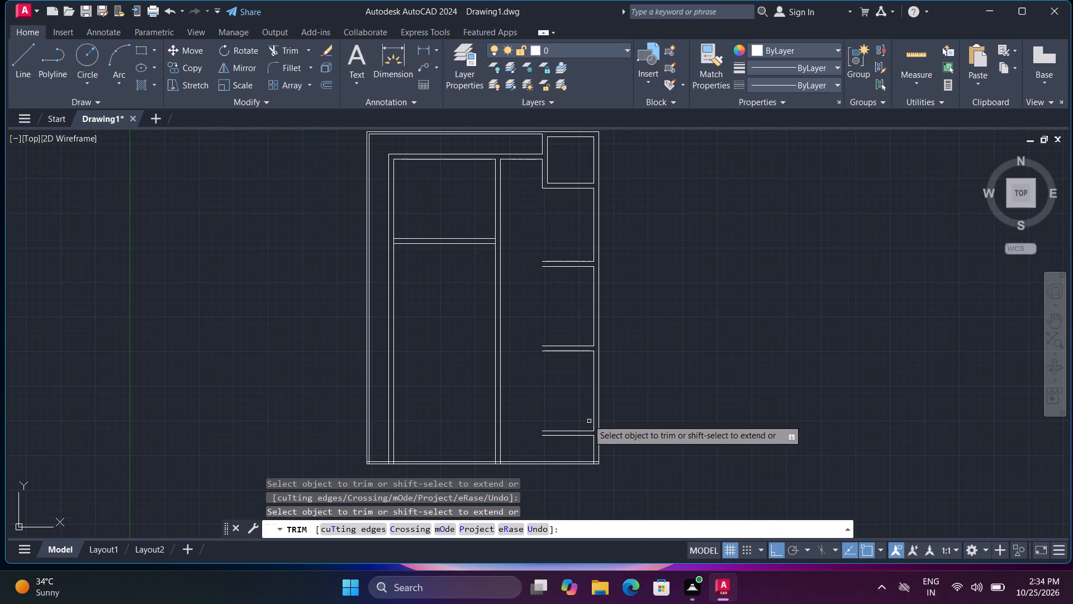
Trim the overlapping inner wall lines at the bottom-right and bottom-left corners of the outer boundary wall.
middle_click_drag(595, 478, 583, 407)
middle_click(583, 407)
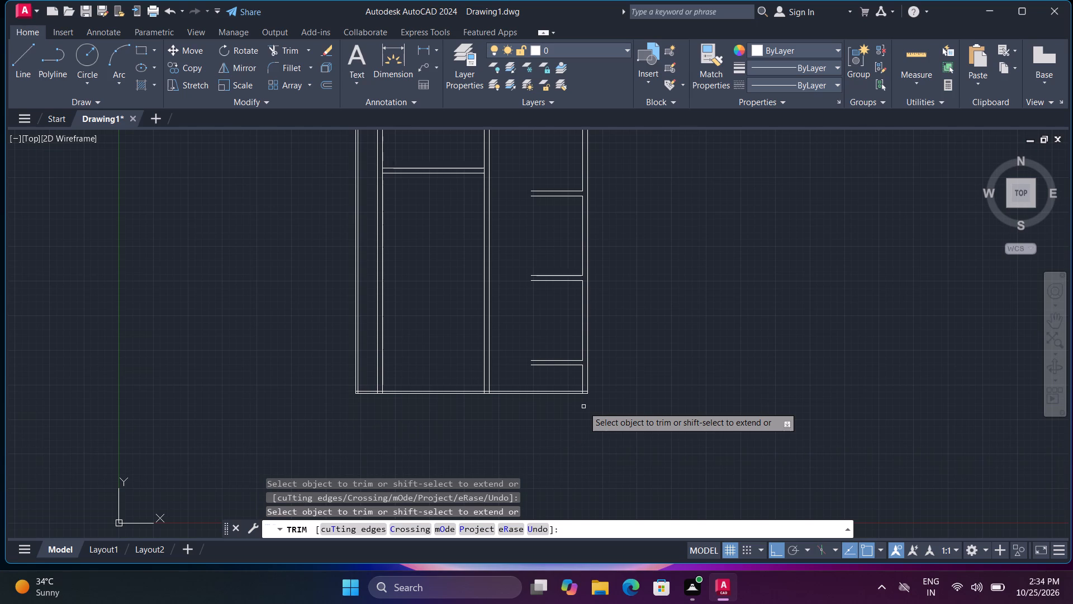
scroll(581, 405, "up", 5)
left_click_drag(612, 272, 587, 292)
scroll(587, 296, "down", 4)
scroll(420, 299, "down", 1)
middle_click_drag(428, 303, 452, 320)
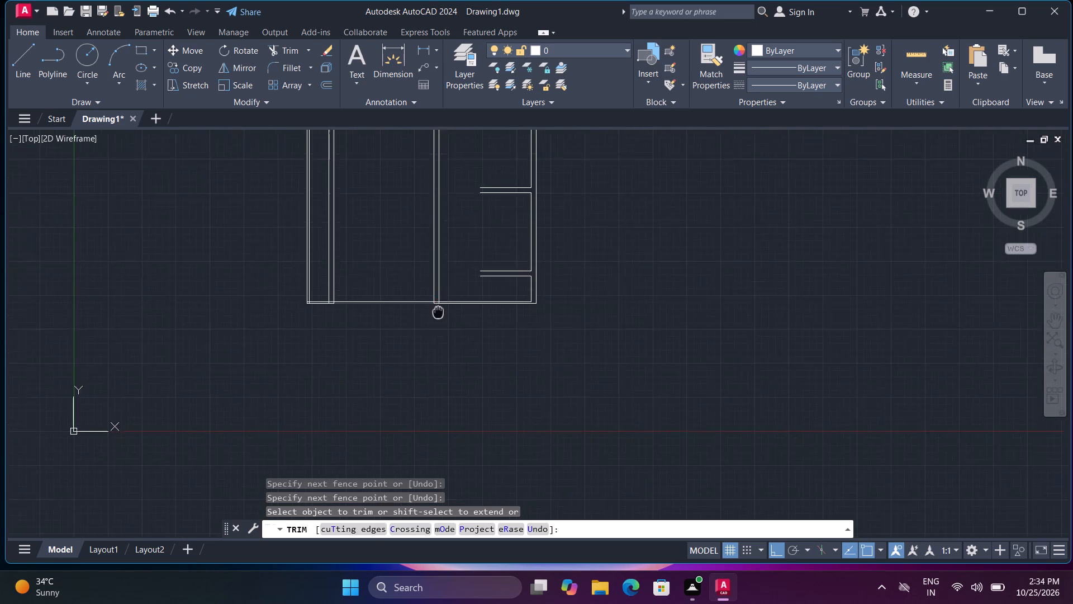
middle_click_drag(452, 320, 467, 330)
scroll(352, 327, "up", 2)
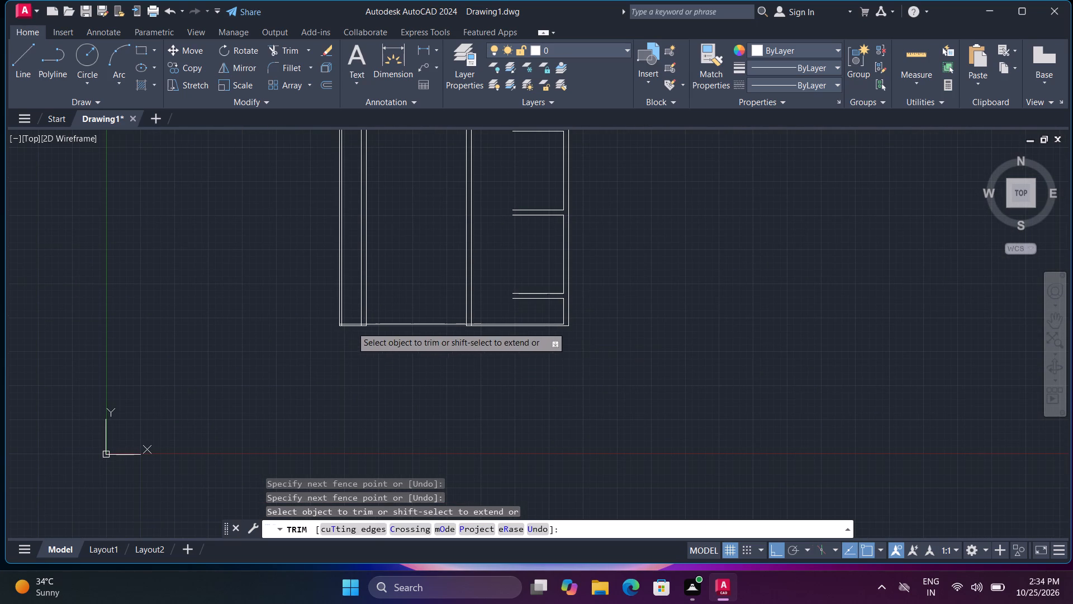
scroll(352, 327, "up", 3)
left_click_drag(216, 293, 217, 294)
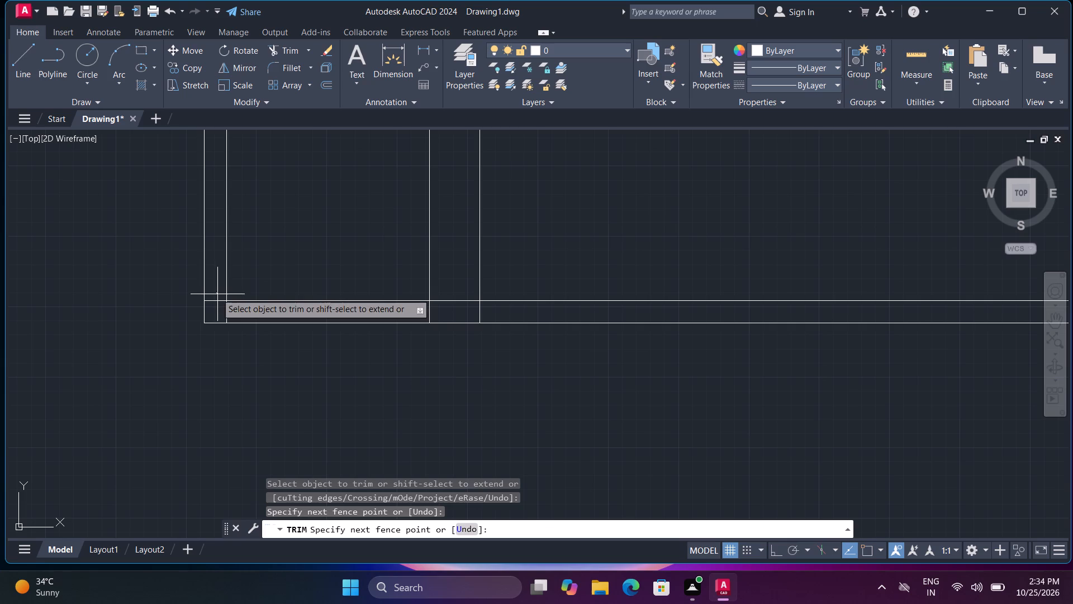
left_click_drag(217, 294, 230, 309)
scroll(232, 312, "down", 2)
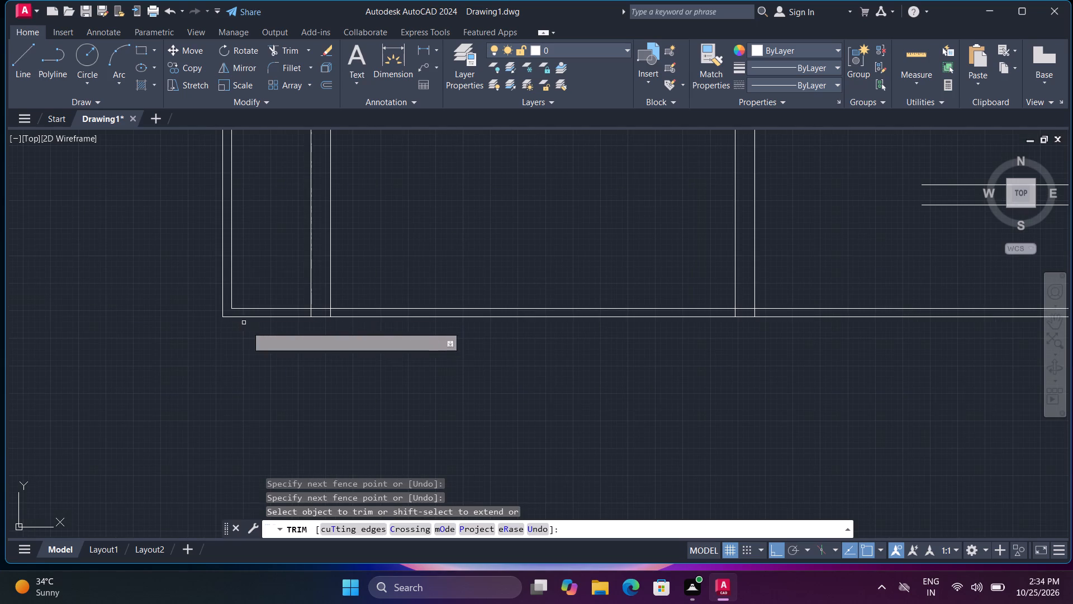
Trim the vertical wall lines crossing both ends of the left room's cross wall, and finish trimming.
scroll(304, 343, "down", 3)
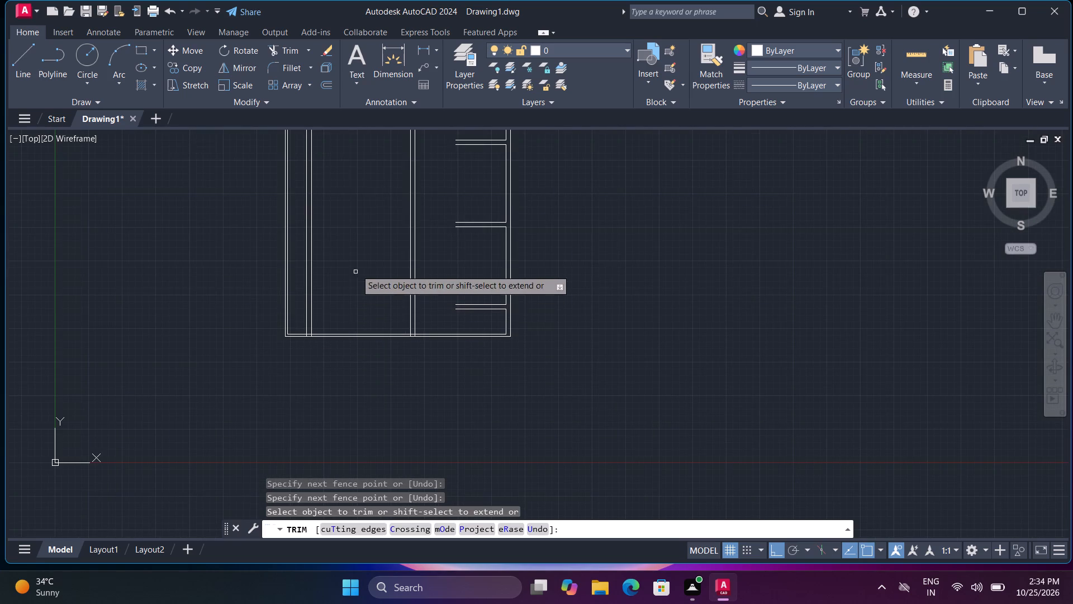
middle_click_drag(362, 257, 365, 428)
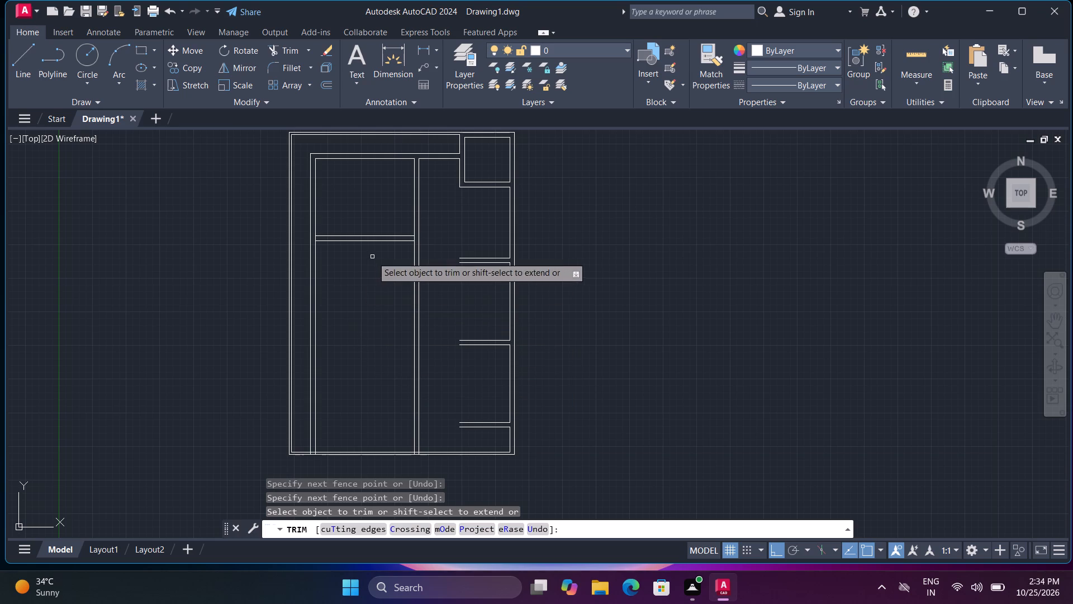
middle_click_drag(375, 281, 379, 310)
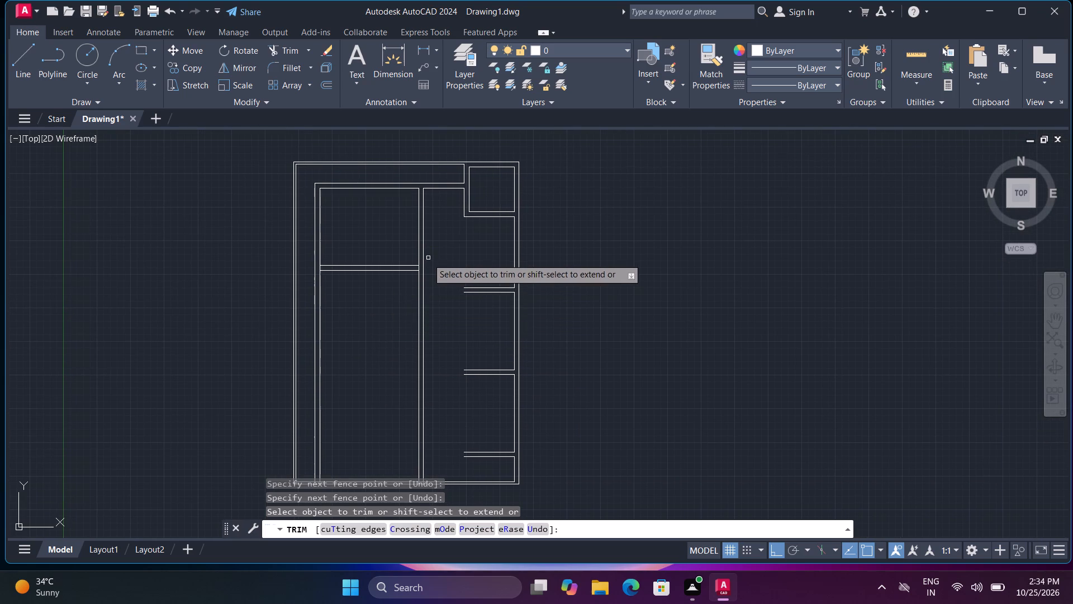
scroll(417, 267, "up", 3)
left_click(414, 270)
scroll(413, 272, "down", 3)
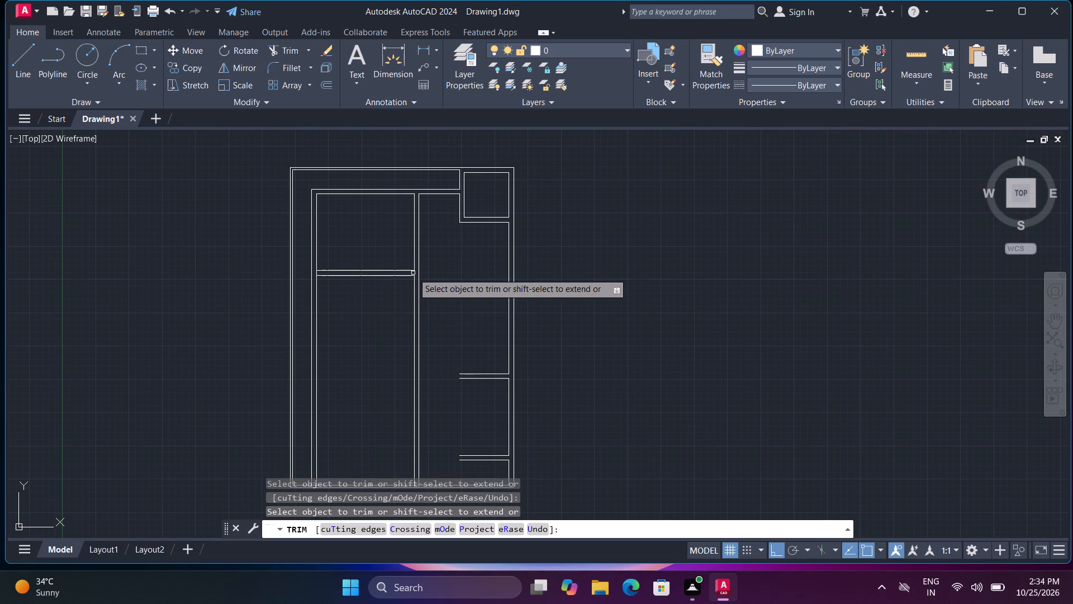
scroll(348, 261, "up", 3)
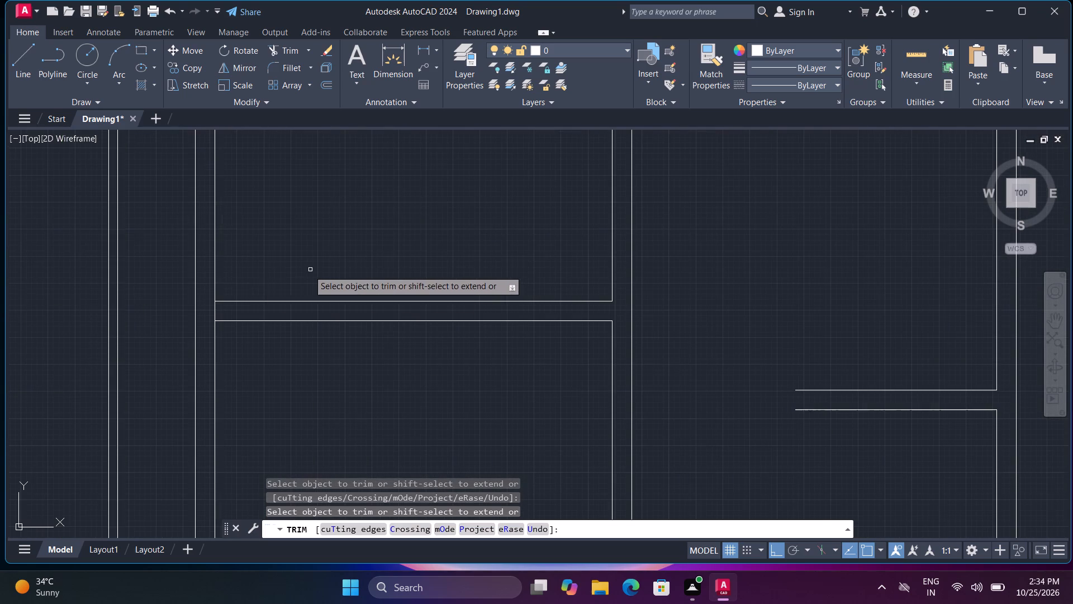
left_click(216, 313)
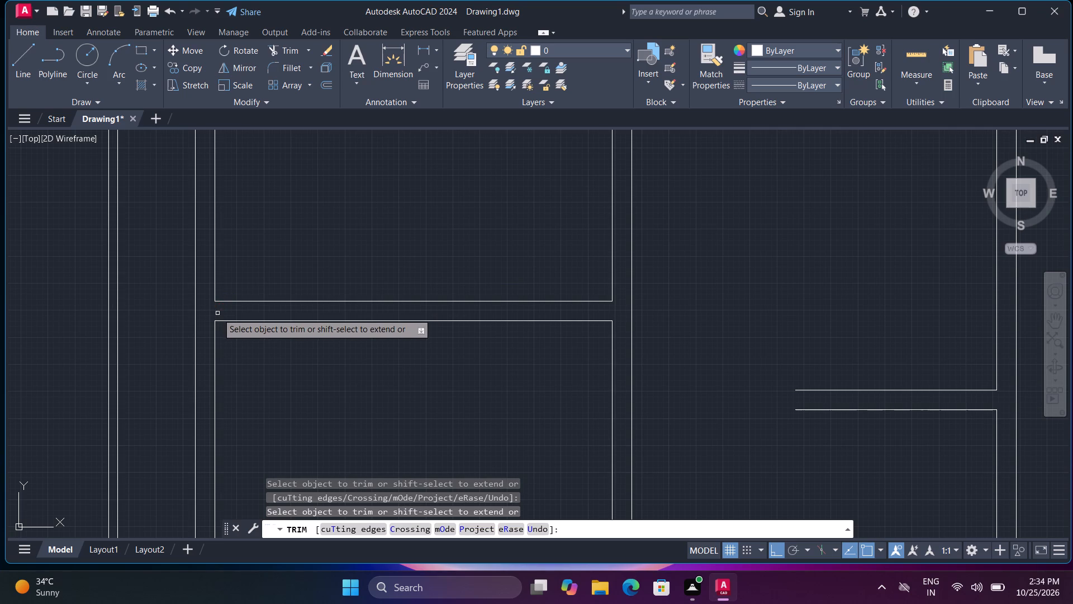
left_click(226, 320, "shift")
scroll(232, 326, "down", 3, "shift")
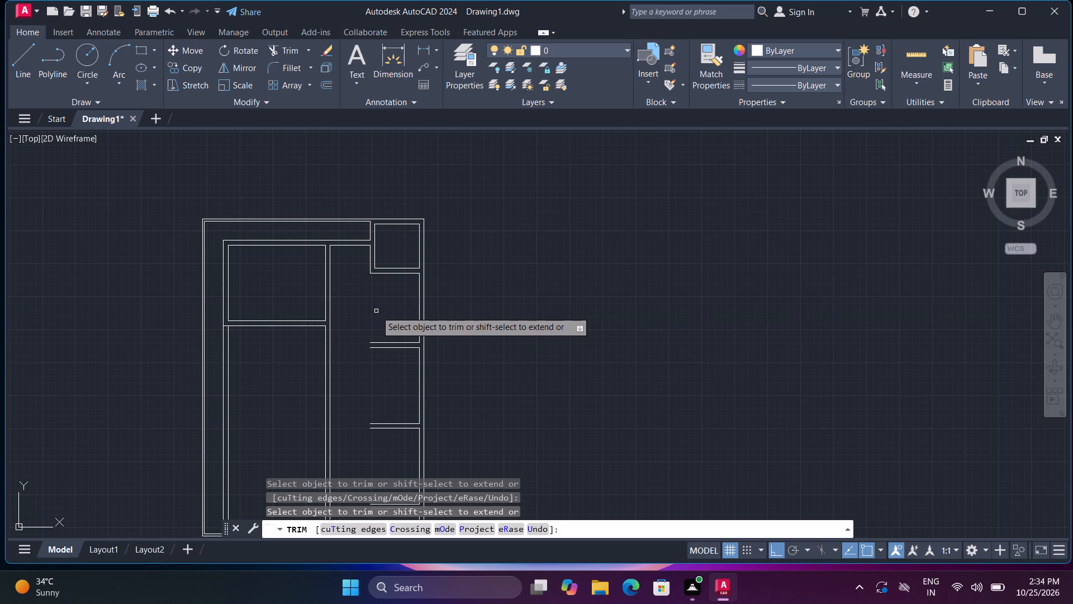
key("Escape")
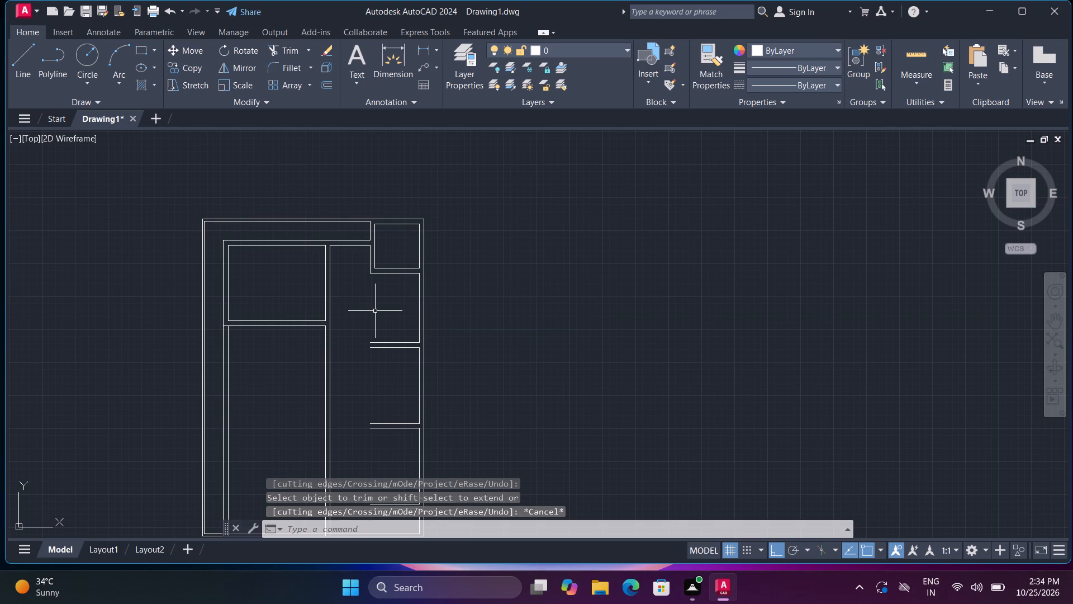
Draw two short vertical lines across the left room's cross wall near its right end, the one nearer the central wall about 2'-8" long.
key("l")
key("space")
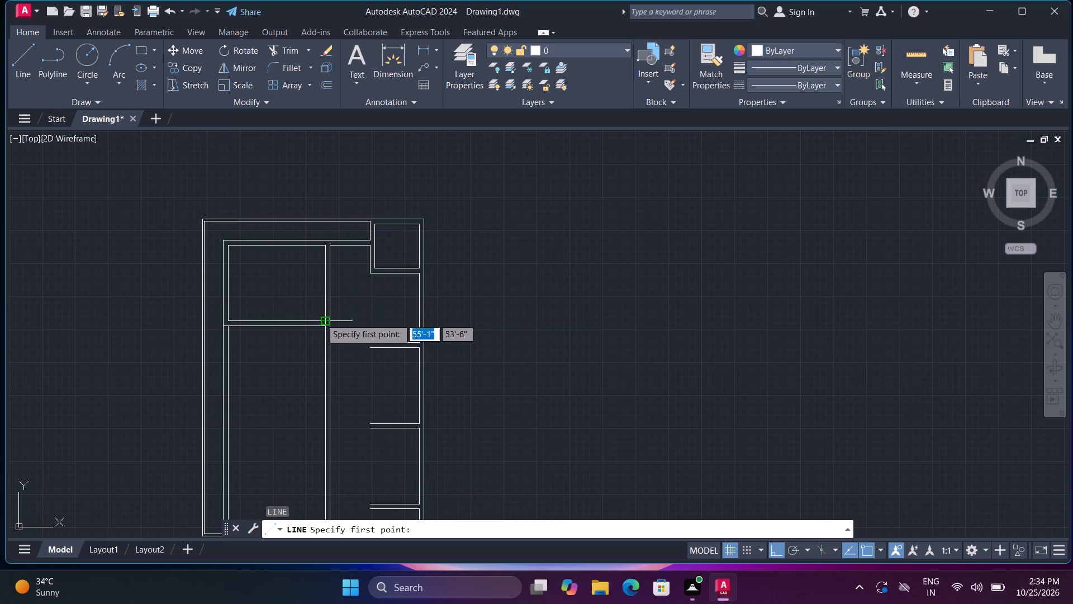
scroll(321, 317, "up", 3)
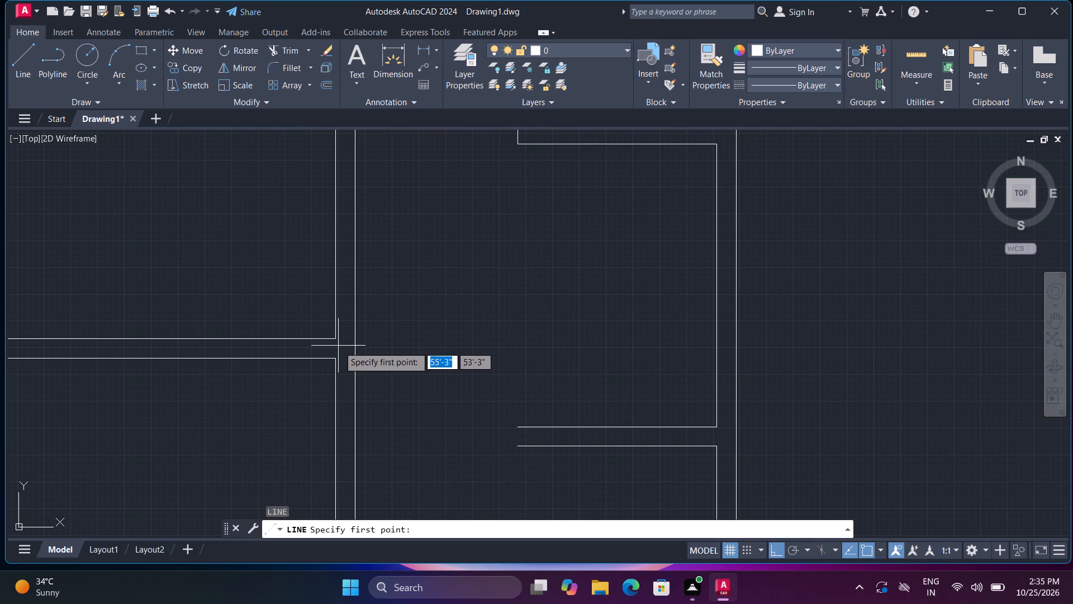
left_click(318, 326)
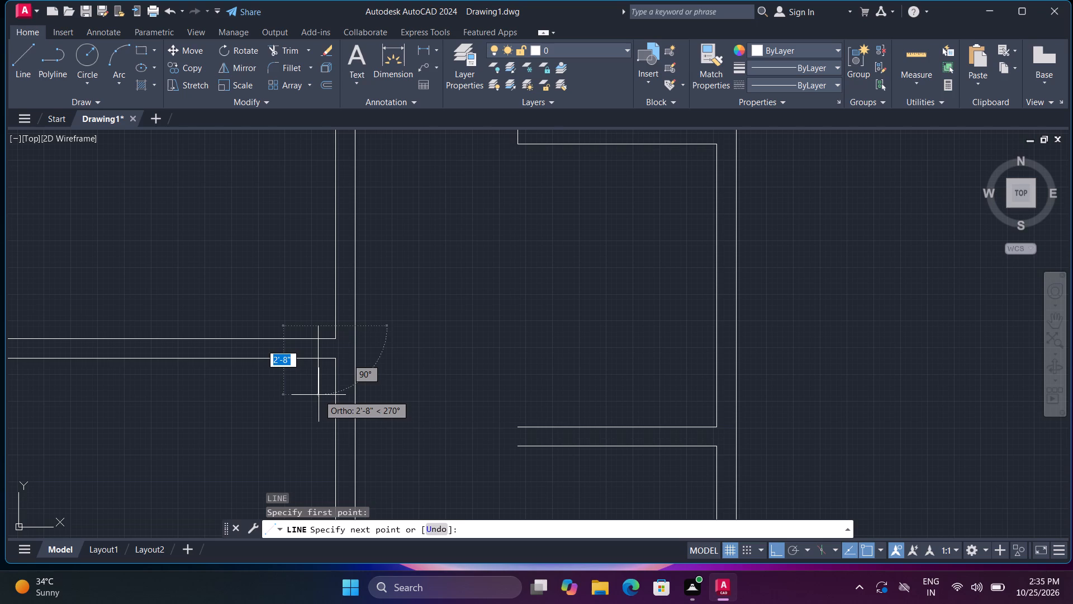
left_click(319, 395)
key("space")
scroll(315, 385, "down", 2)
middle_click_drag(287, 383, 367, 369)
key("space")
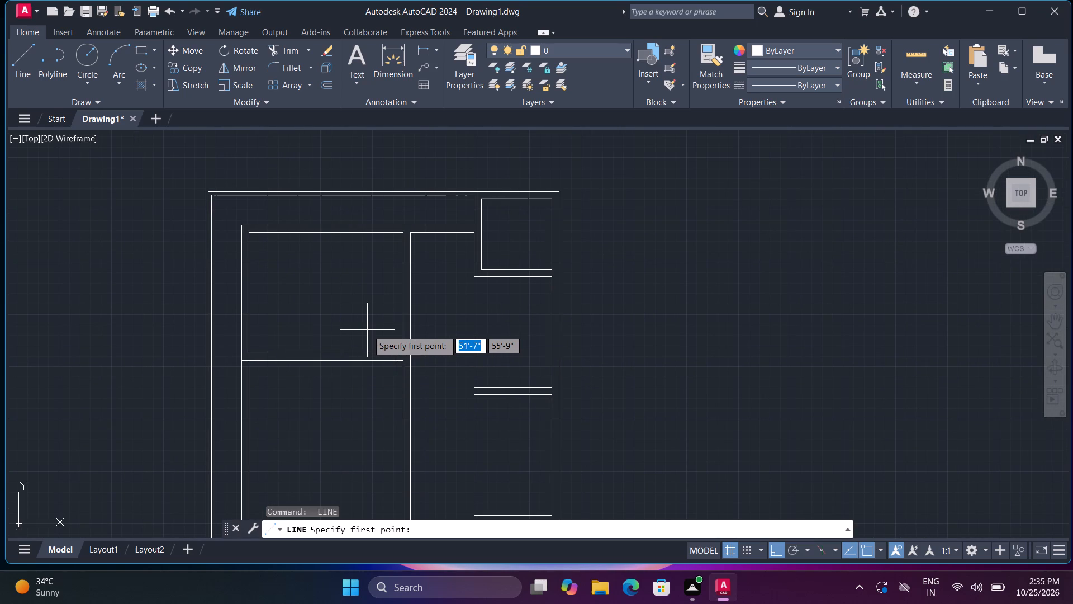
scroll(367, 330, "up", 1)
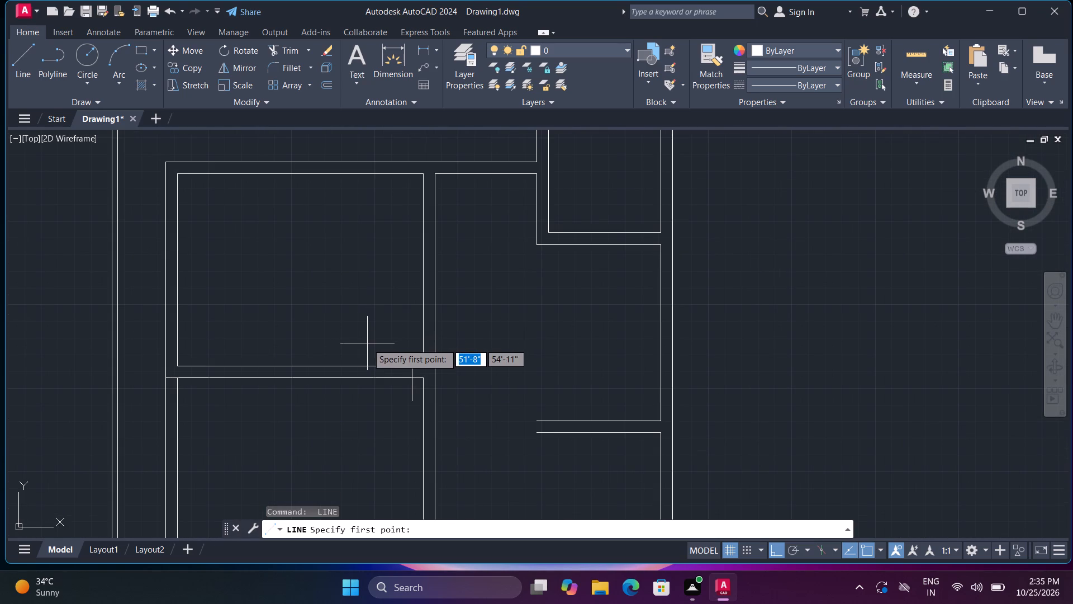
left_click(367, 343)
left_click(367, 394)
key("space")
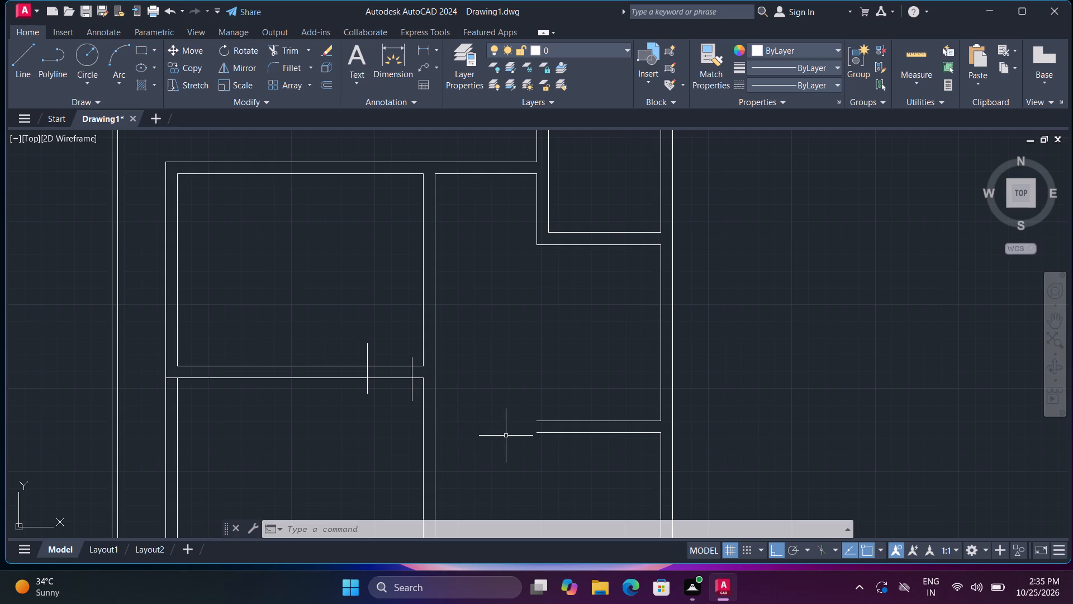
Draw two horizontal lines of 6'-4" joining both open ends of the first right-hand cross wall to the central wall.
key("space")
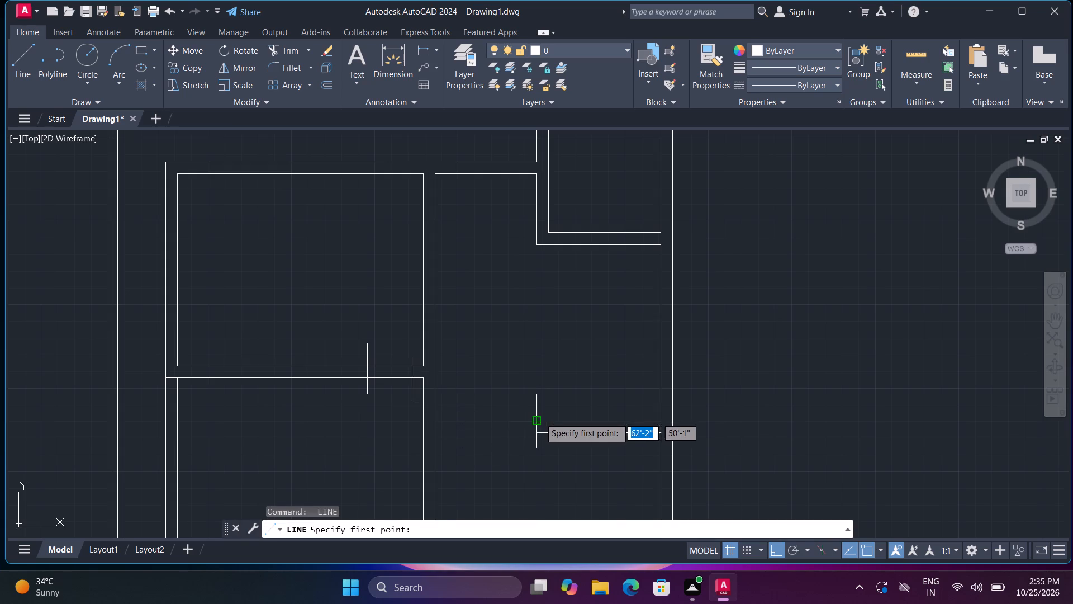
left_click(539, 418)
scroll(434, 424, "down", 2)
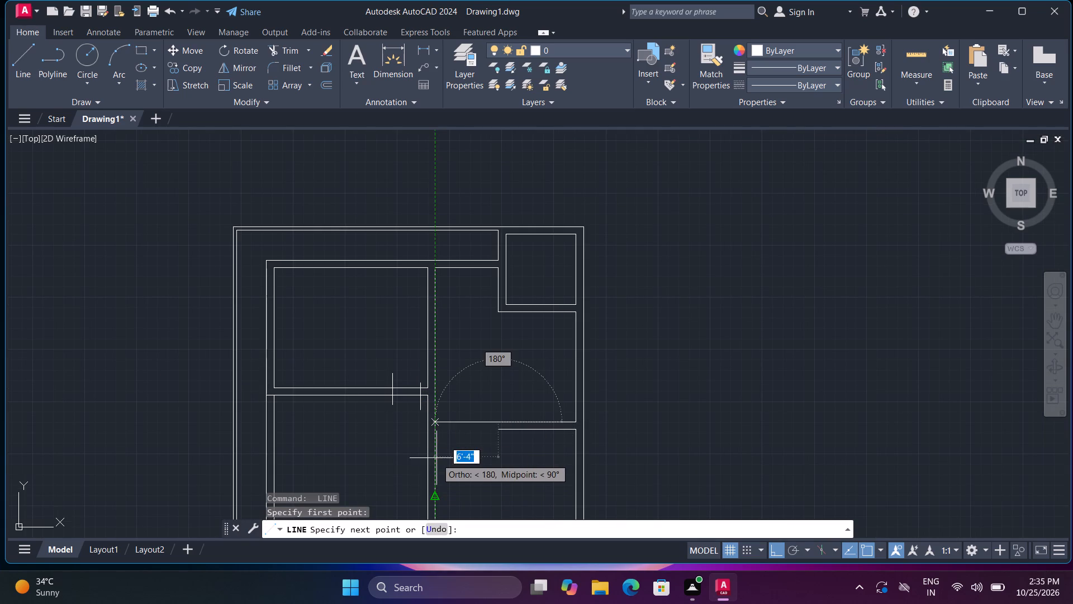
left_click(435, 423)
key("space")
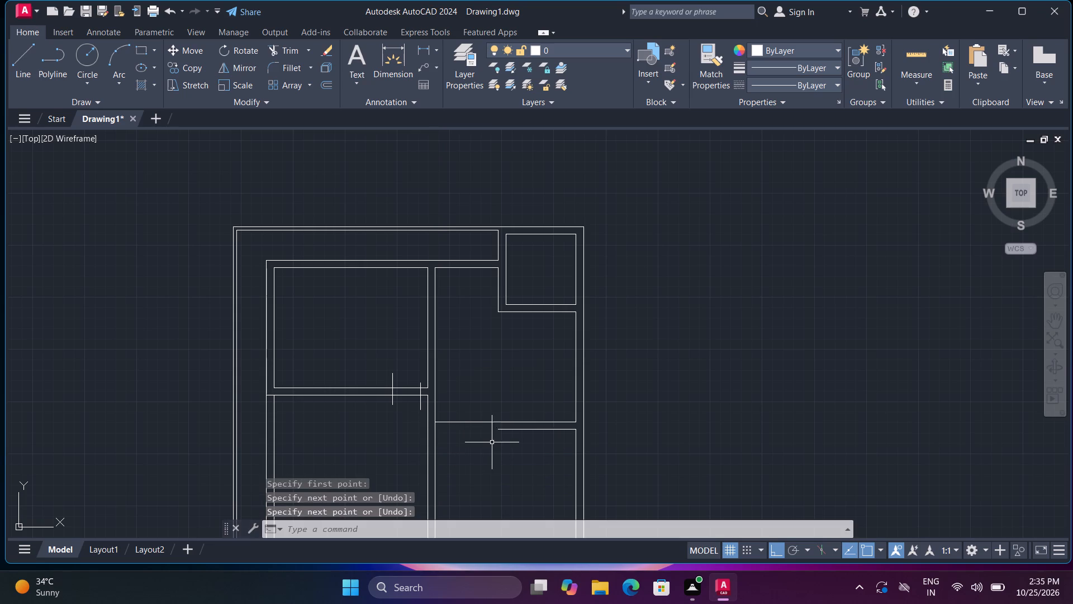
key("space")
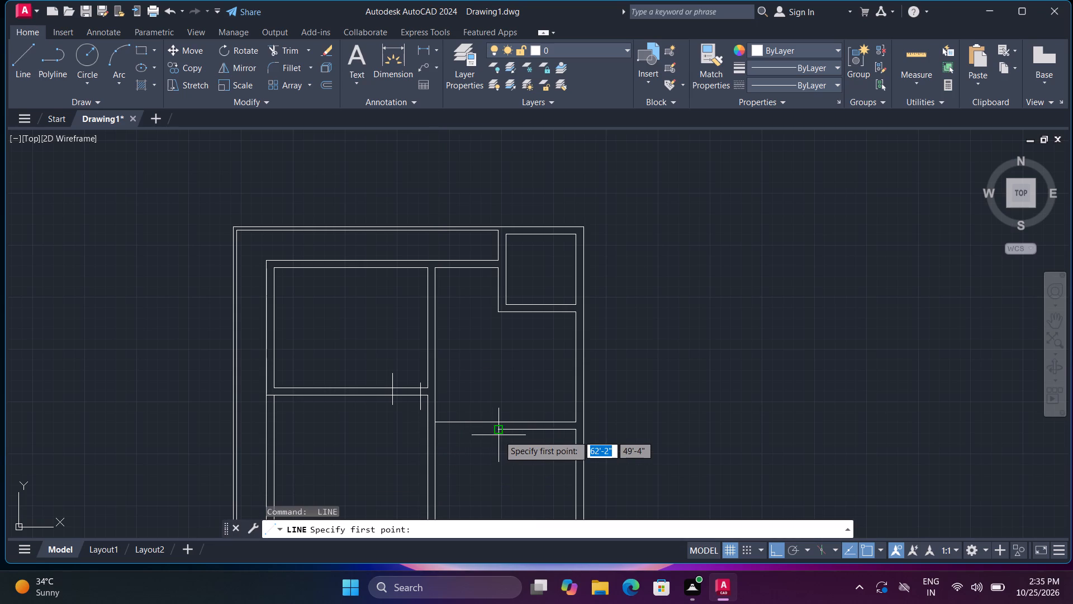
left_click(500, 432)
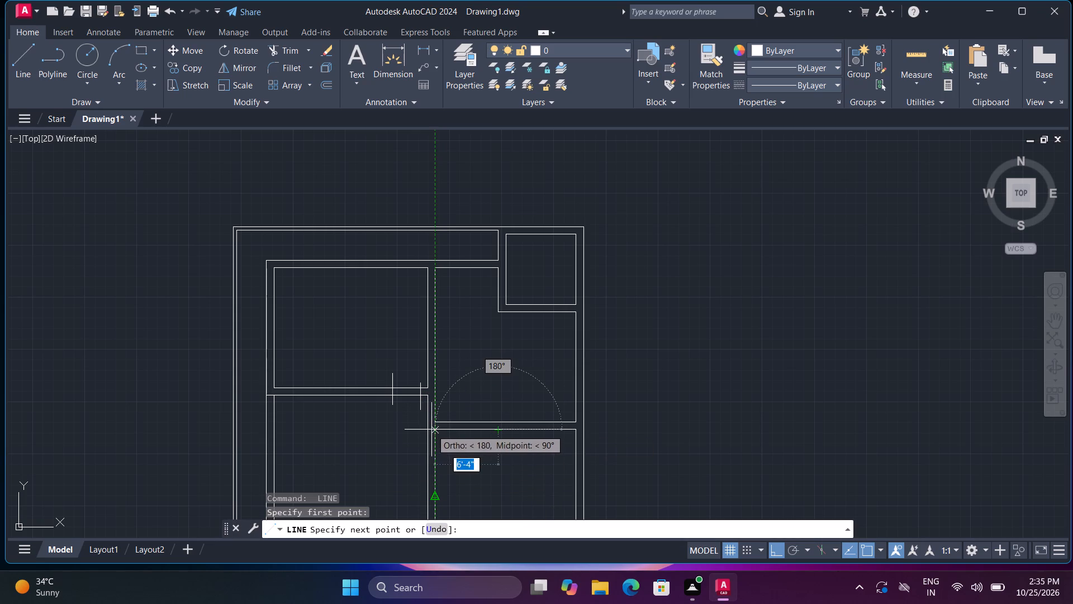
left_click(436, 431)
key("space")
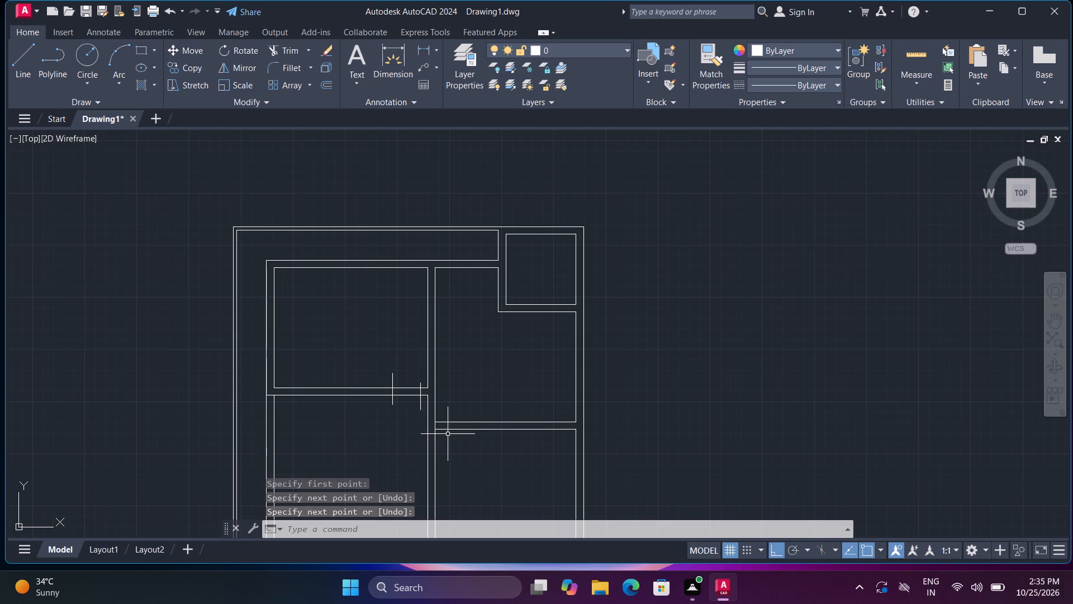
Draw a vertical line about 2'-8" long across the extended right-hand cross wall, close to the central wall.
key("space")
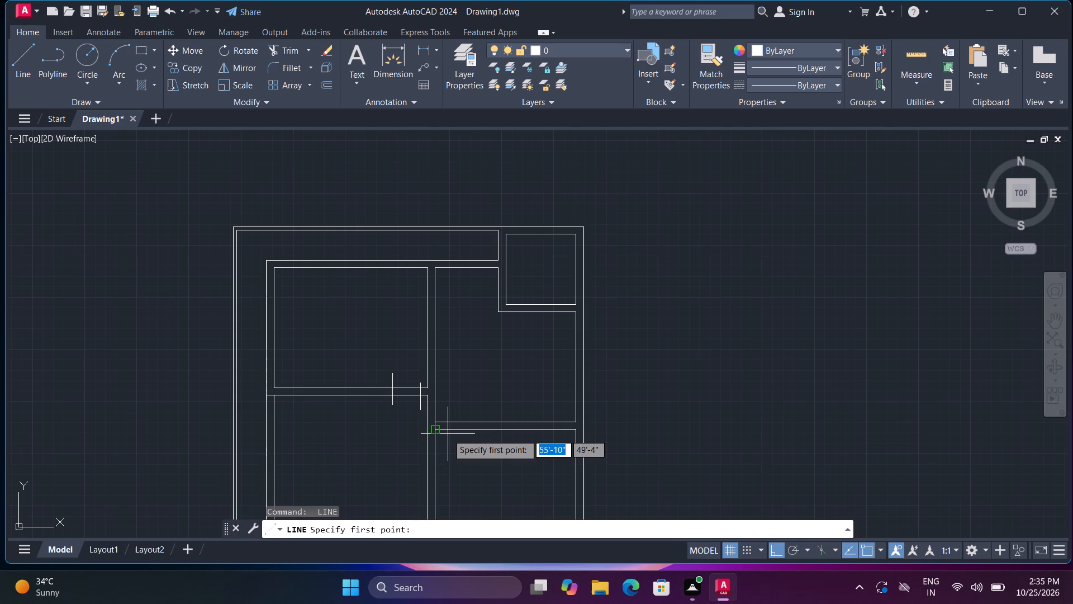
scroll(448, 434, "up", 3)
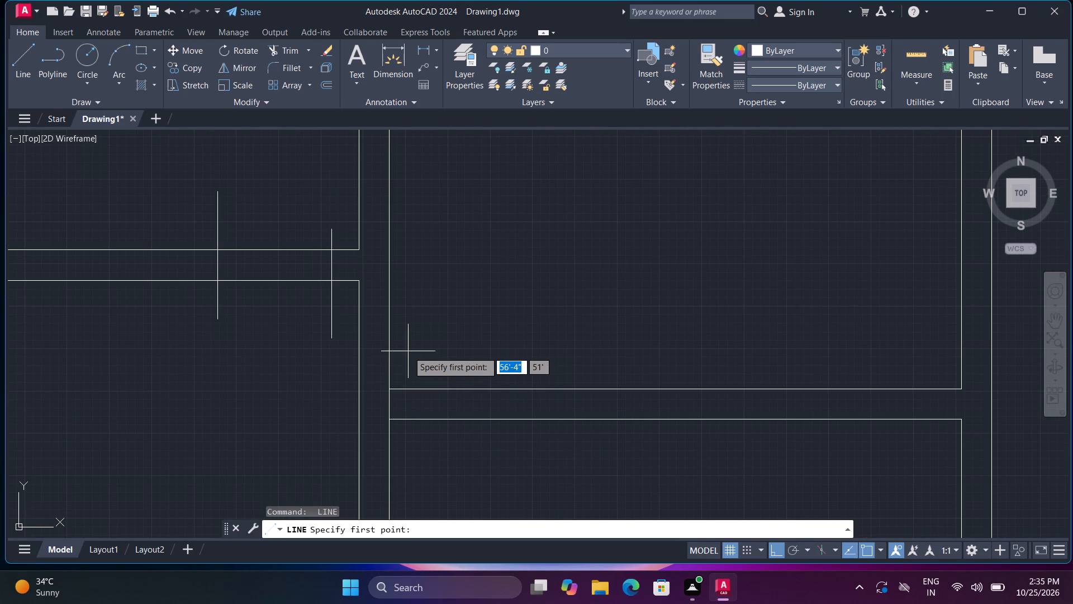
left_click(411, 350)
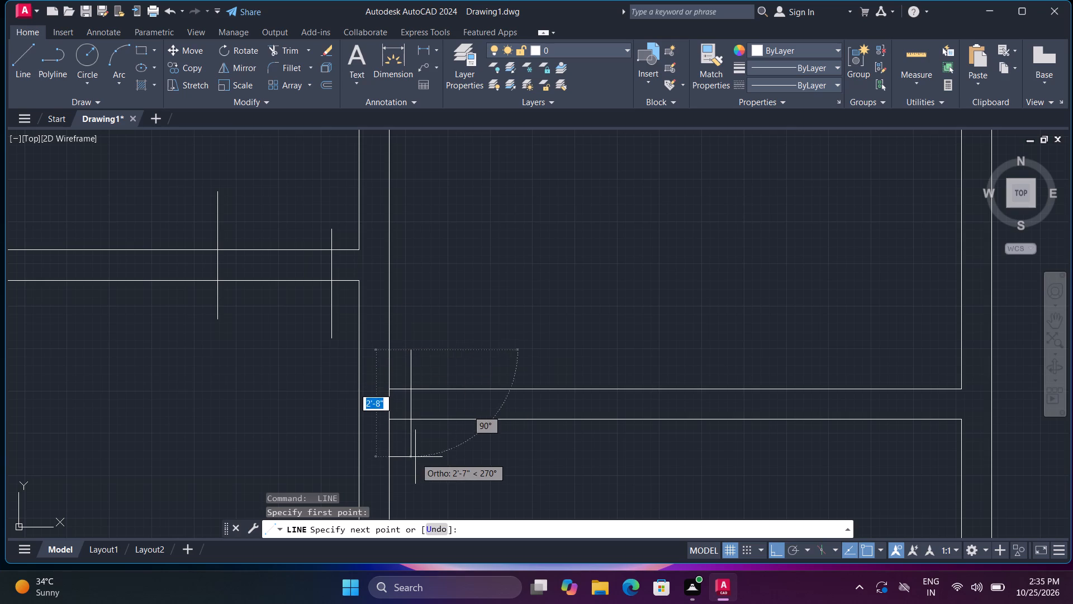
left_click(417, 463)
key("space")
scroll(472, 454, "down", 3)
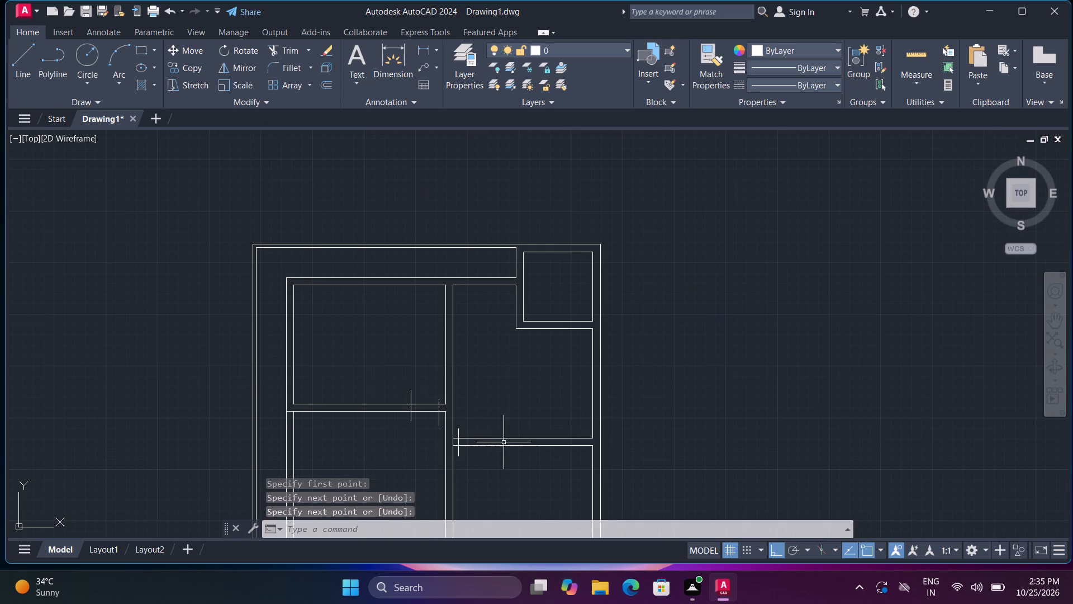
Draw a second short vertical line across the extended right-hand cross wall, farther from the central wall than the first.
key("space")
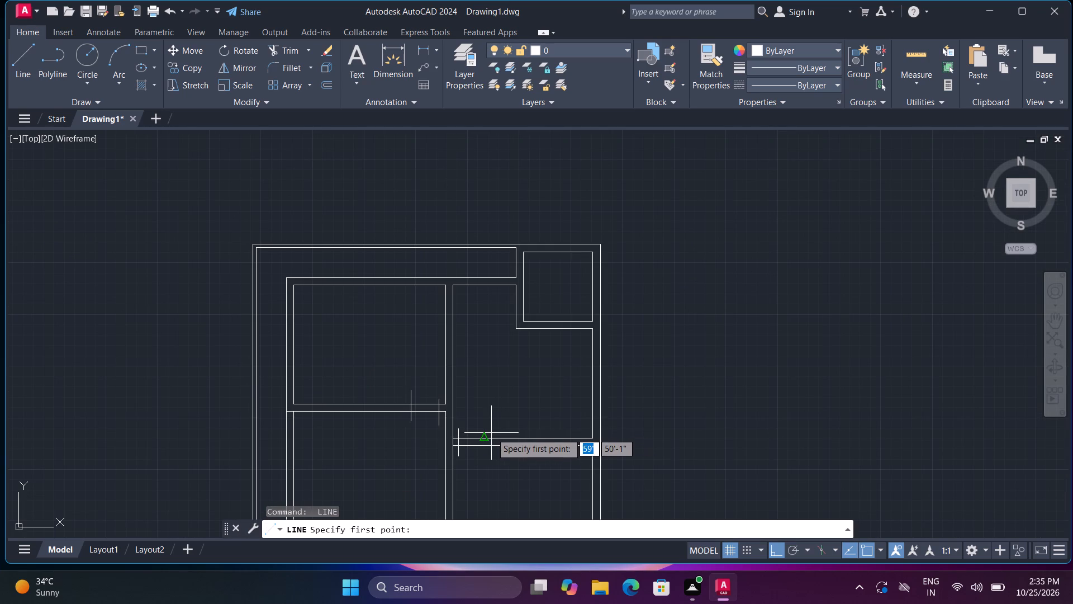
left_click(496, 430)
left_click(499, 476)
key("space")
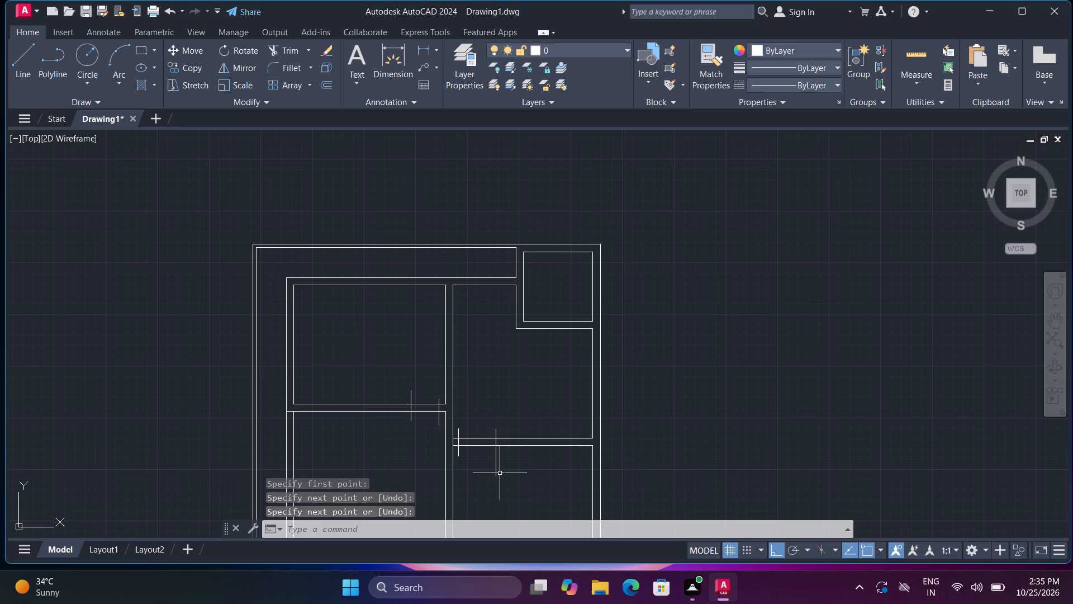
Trim the protruding ends of both short lines on the right-hand cross wall and cut out the wall between them as a door opening.
type("tr")
key("space")
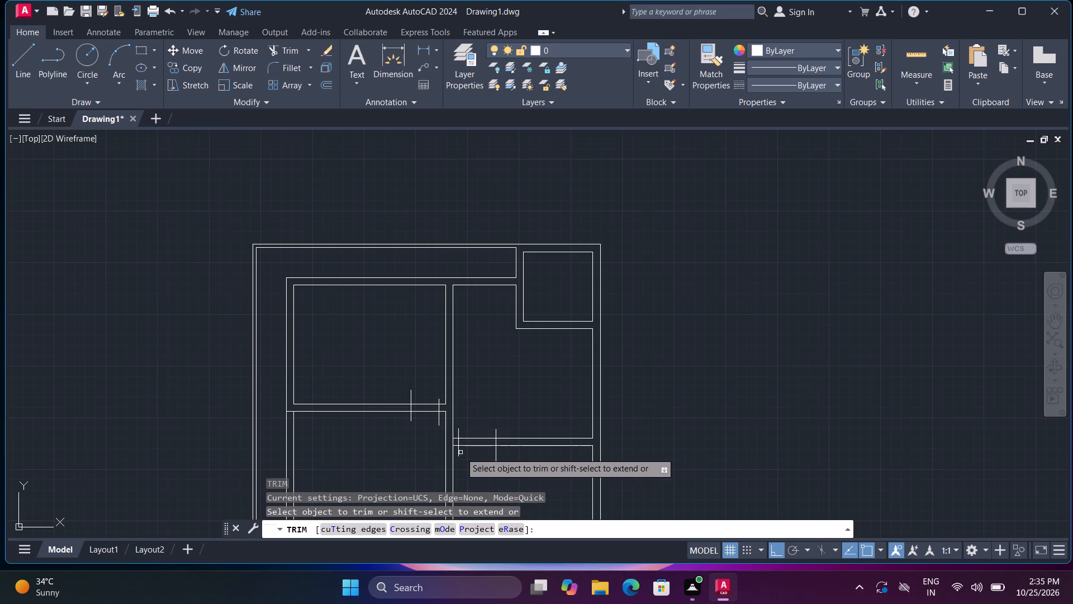
left_click(459, 452)
left_click(491, 458)
left_click(502, 459)
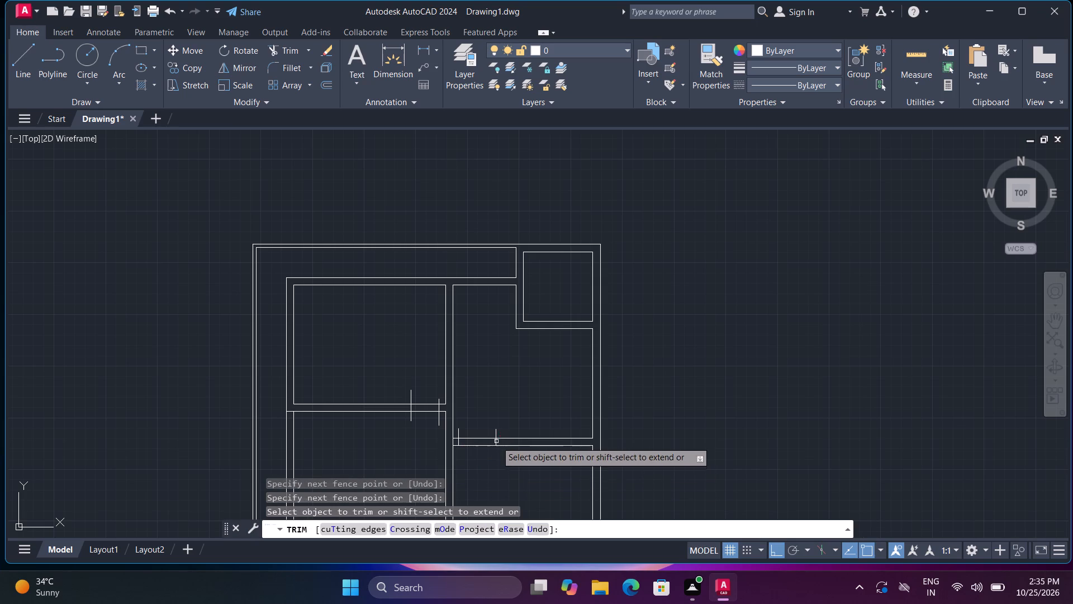
left_click(501, 434)
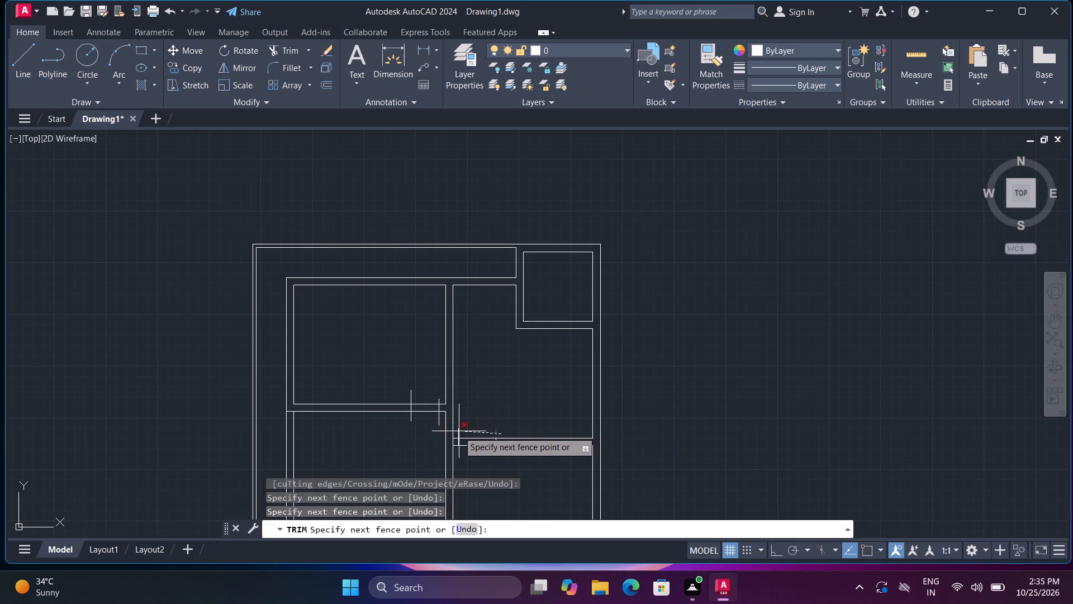
left_click(457, 431)
left_click(466, 430)
left_click(472, 458)
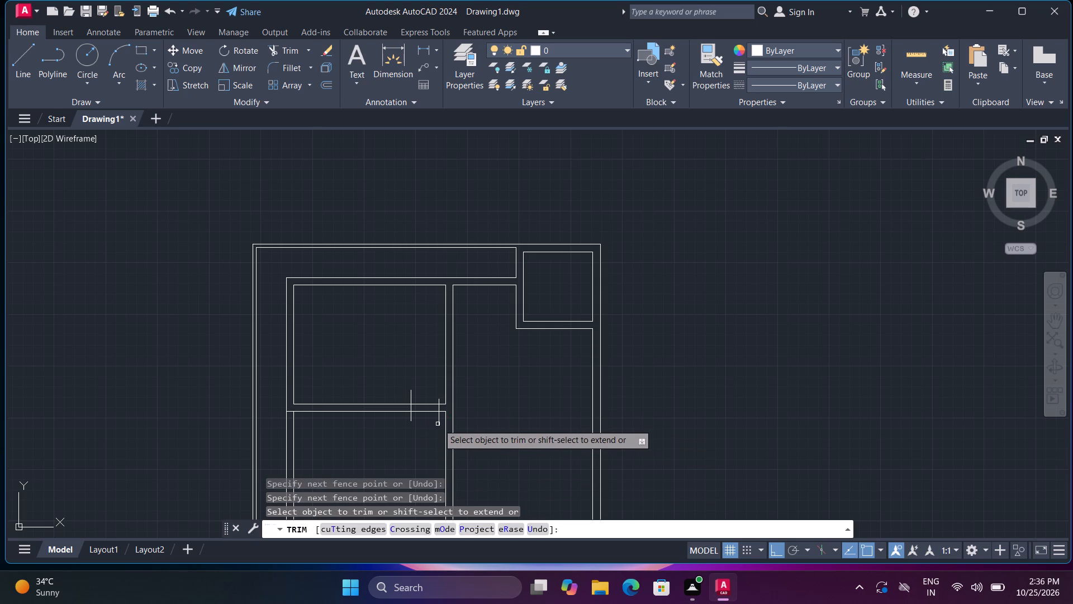
Trim the short lines' ends beyond the left room's cross wall and remove the wall between them to open a doorway.
left_click(443, 416)
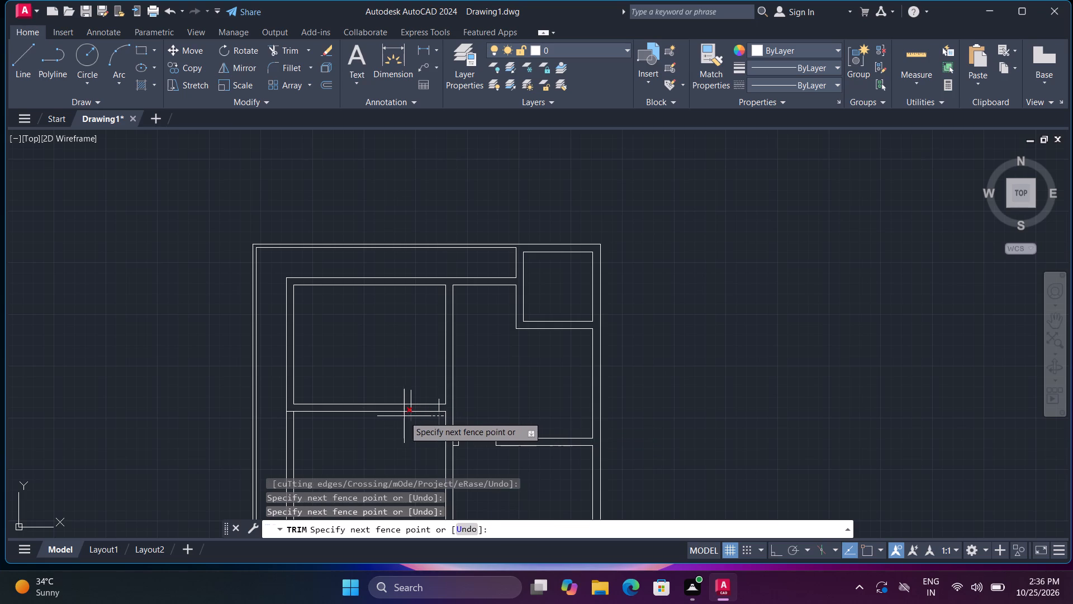
left_click(404, 416)
left_click(439, 397)
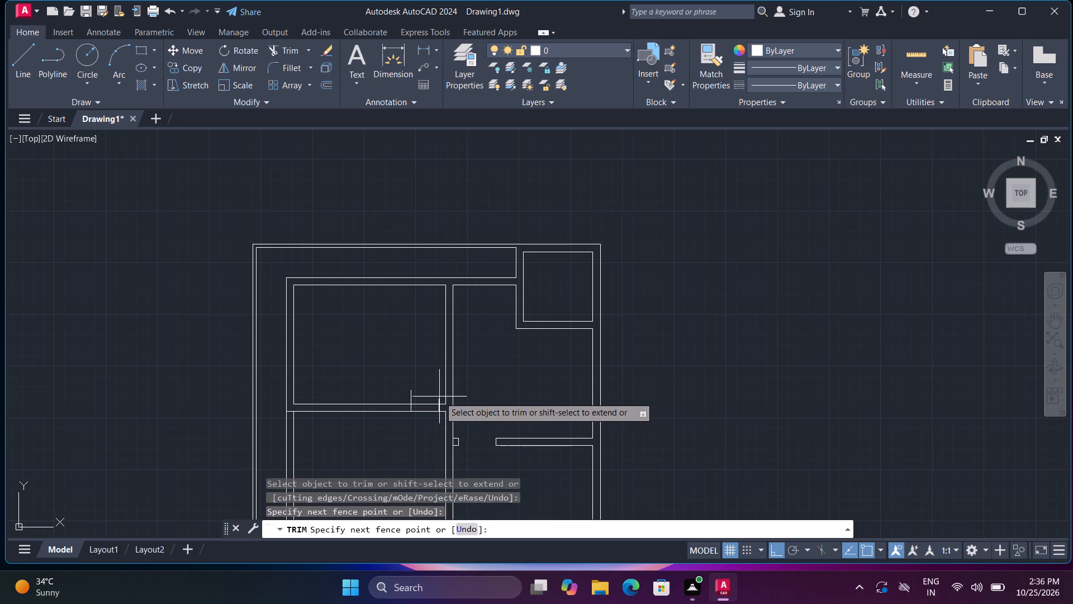
left_click(439, 401)
left_click(439, 401)
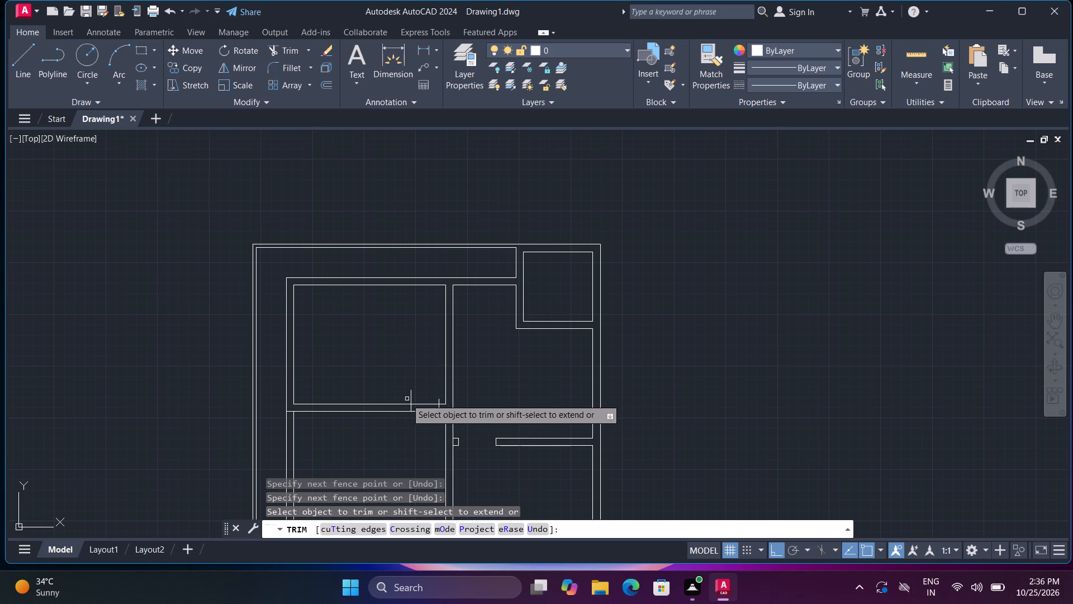
left_click(409, 398)
left_click(416, 397)
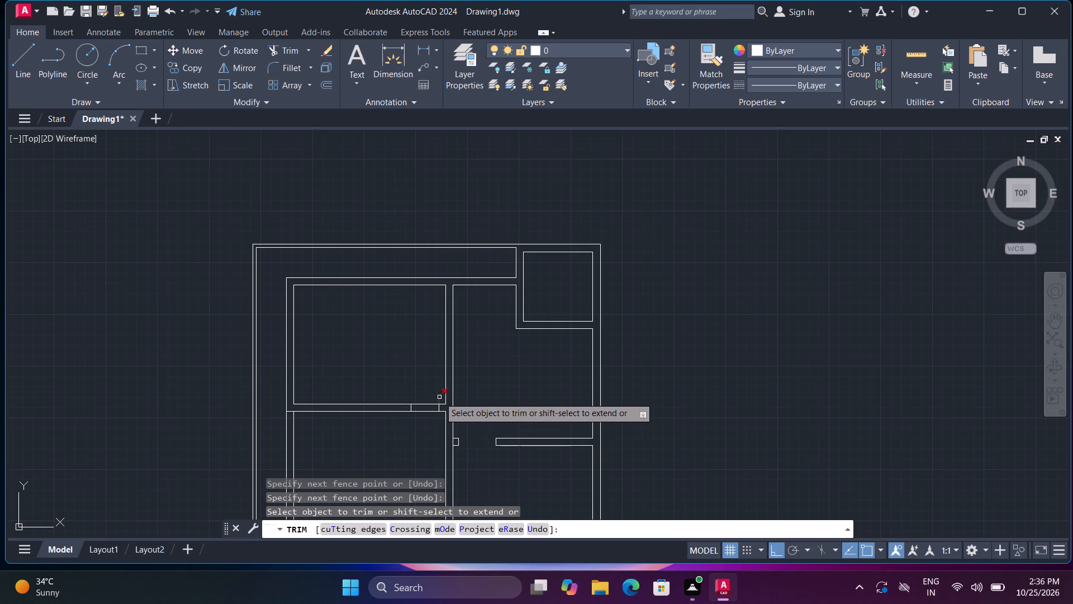
left_click(438, 400)
left_click(434, 399)
left_click(424, 415)
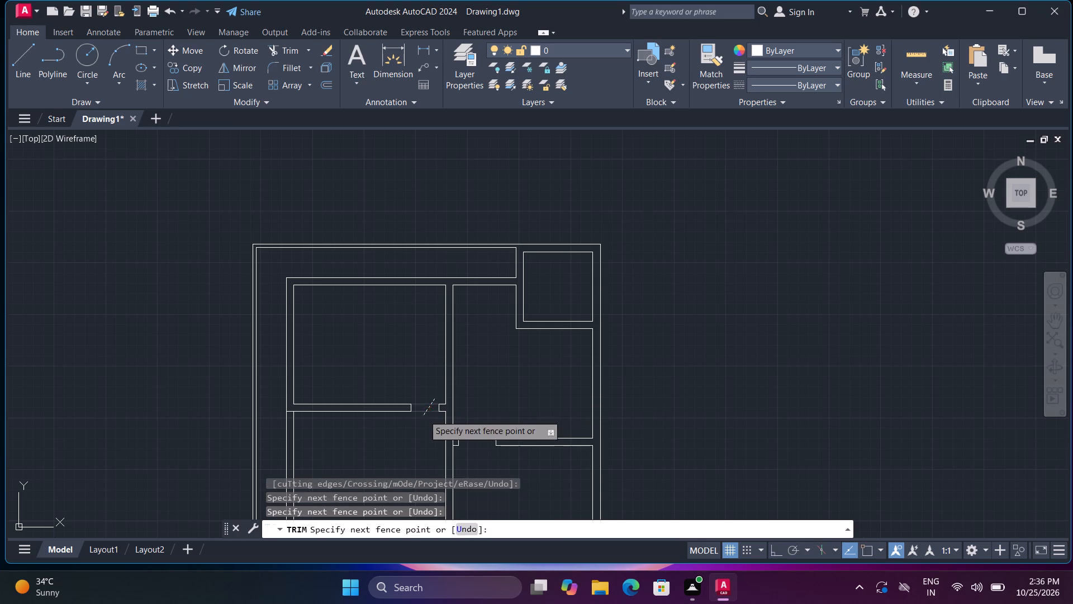
Clear the central wall line inside the right-hand door stub and extend the stub's lower line to the central wall's left face.
scroll(458, 442, "up", 2)
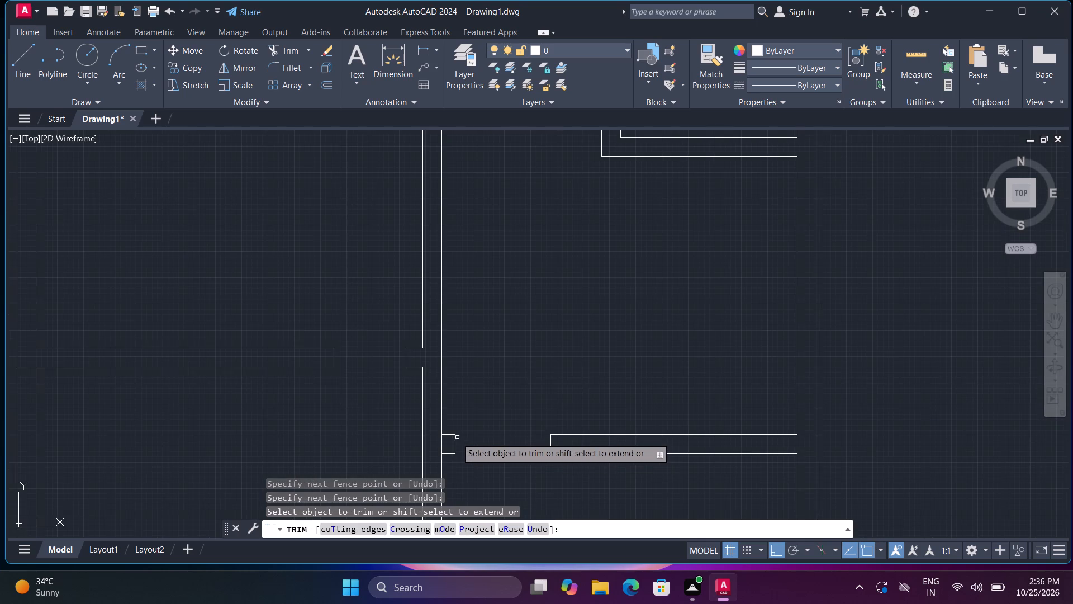
left_click(443, 441)
scroll(454, 448, "down", 3)
middle_click_drag(488, 464, 493, 429)
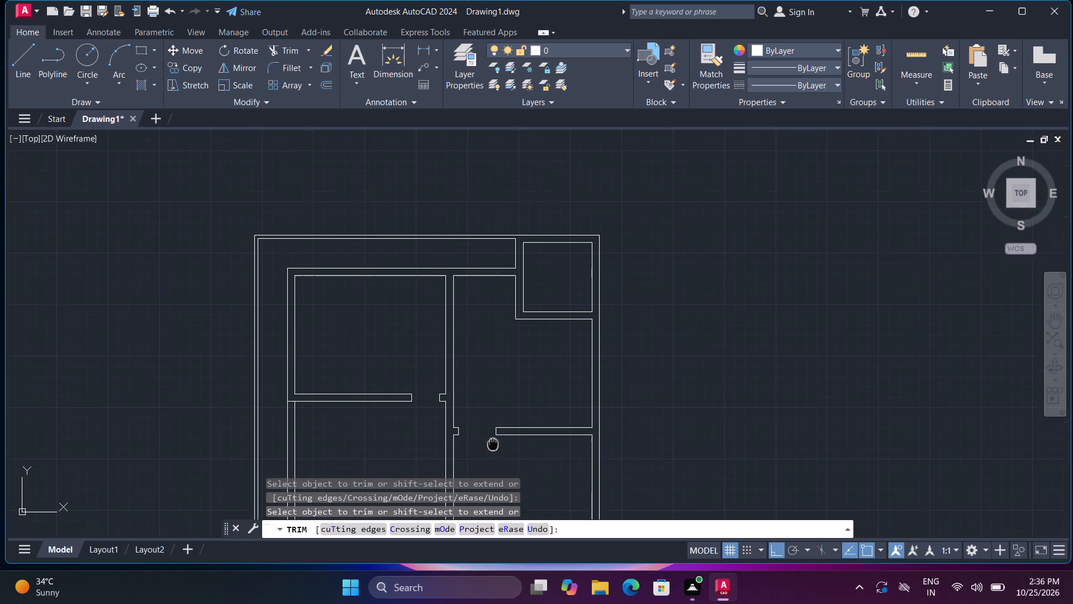
middle_click_drag(493, 429, 497, 380)
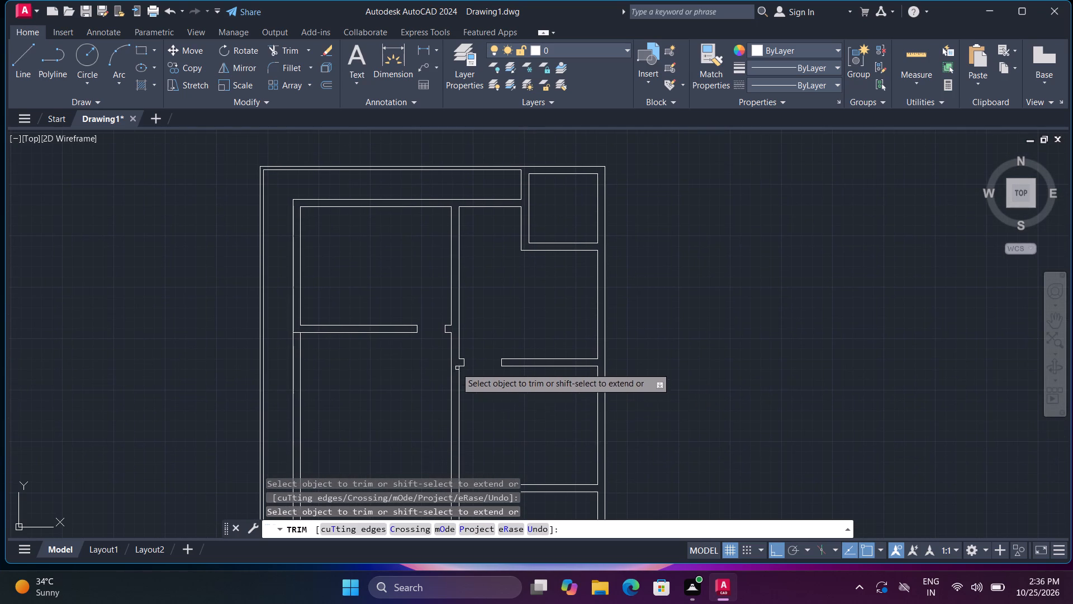
scroll(452, 357, "up", 2)
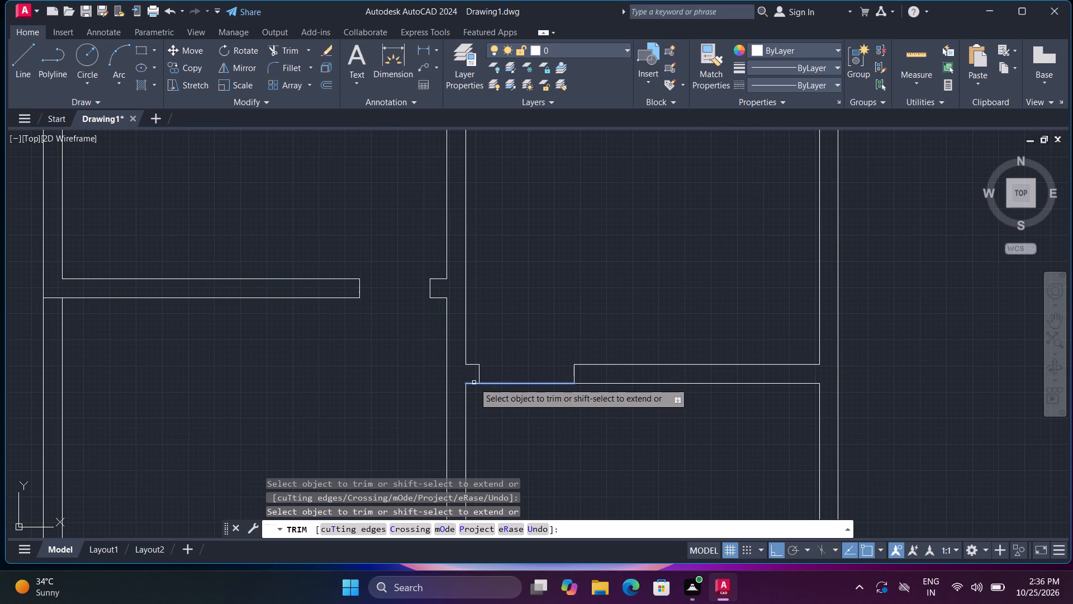
left_click(468, 384, "shift")
scroll(476, 422, "down", 3)
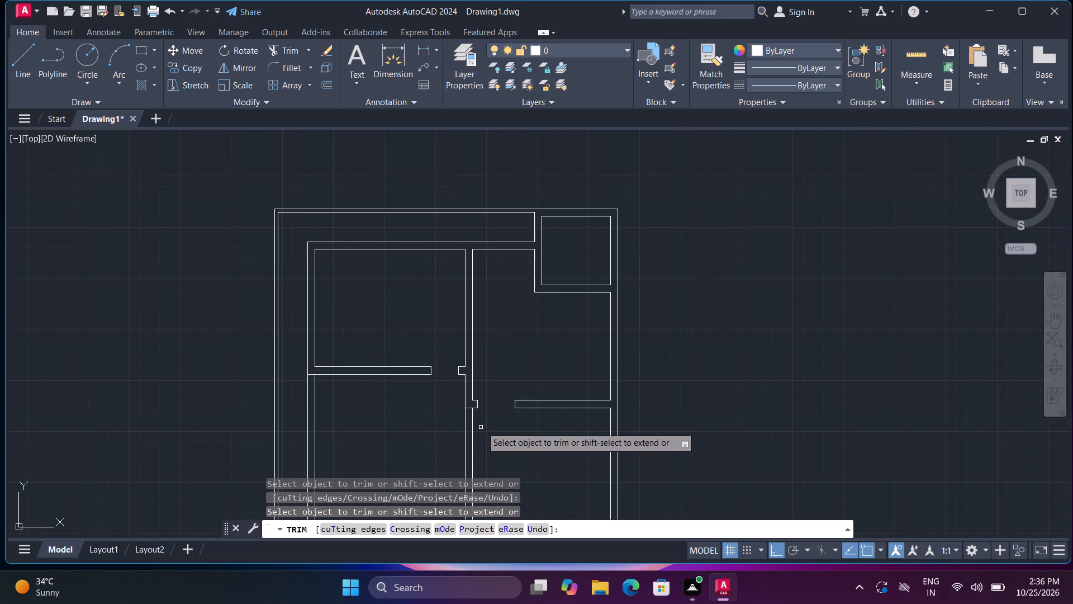
Trim away both central wall lines below the right-hand door stub, and finish trimming.
left_click_drag(482, 427, 468, 368)
key("ctrl+z")
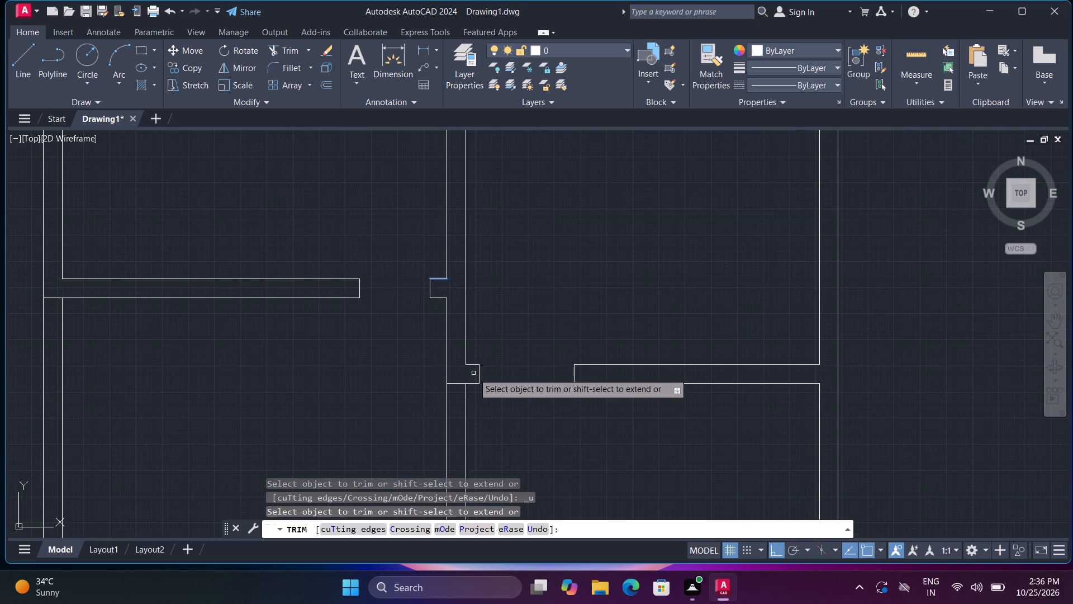
left_click_drag(502, 424, 406, 437)
scroll(470, 436, "down", 4)
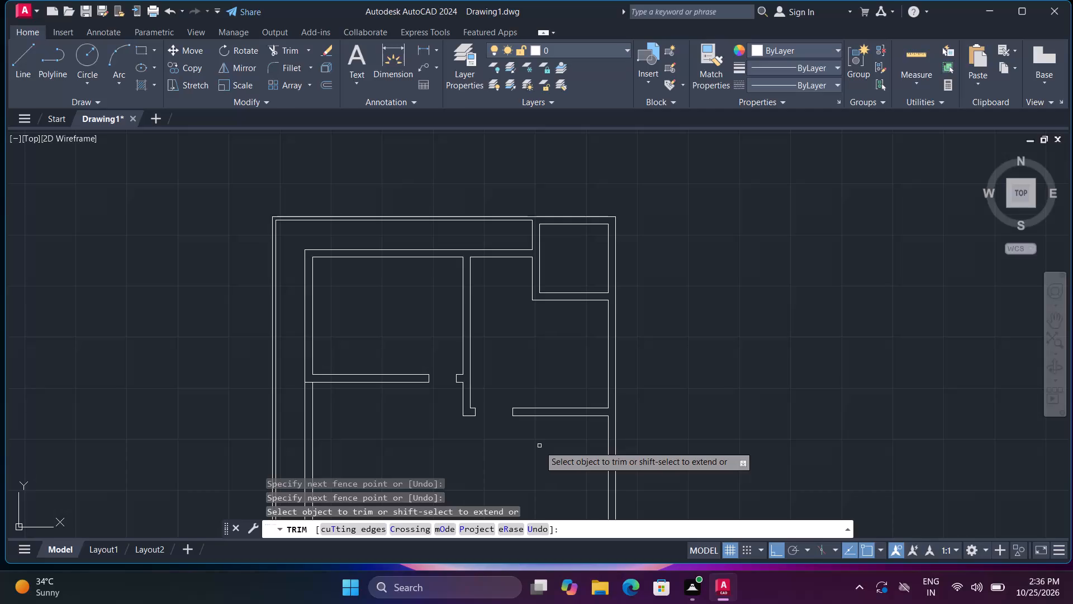
key("Escape")
Draw two short horizontal lines across the left wall of the small top-right room, one near its lower corner and one above.
type("l")
key("space")
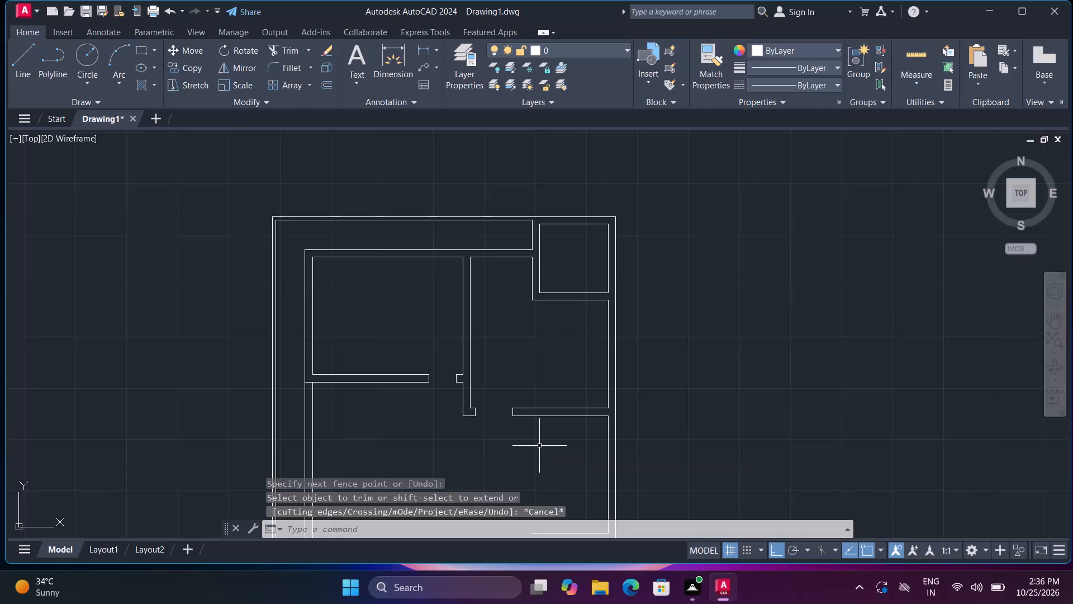
middle_click_drag(531, 310, 557, 417)
scroll(550, 364, "up", 3)
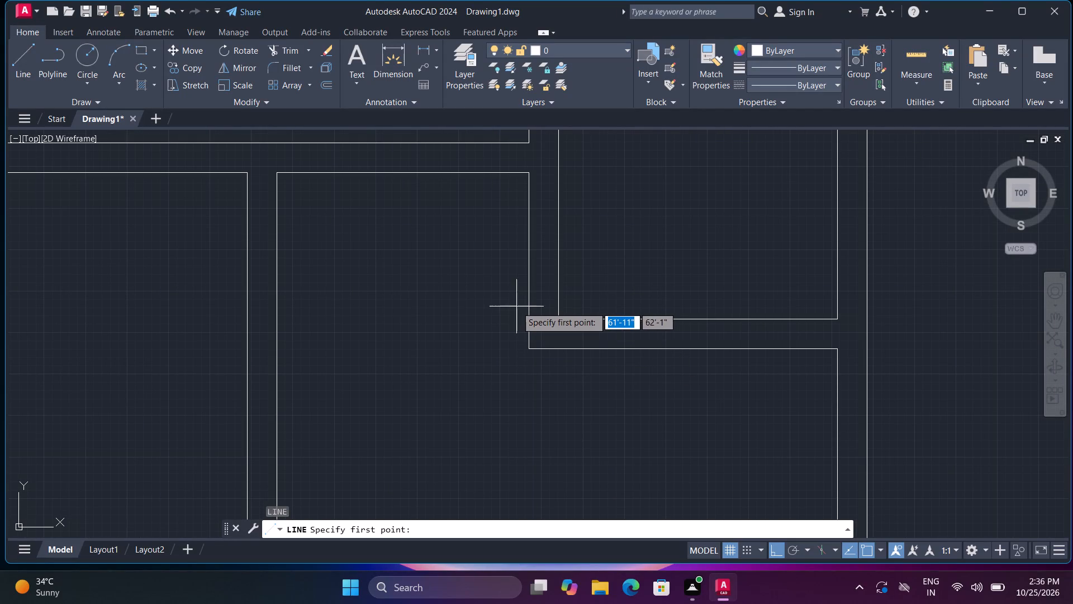
left_click(512, 296)
left_click(616, 300)
key("b")
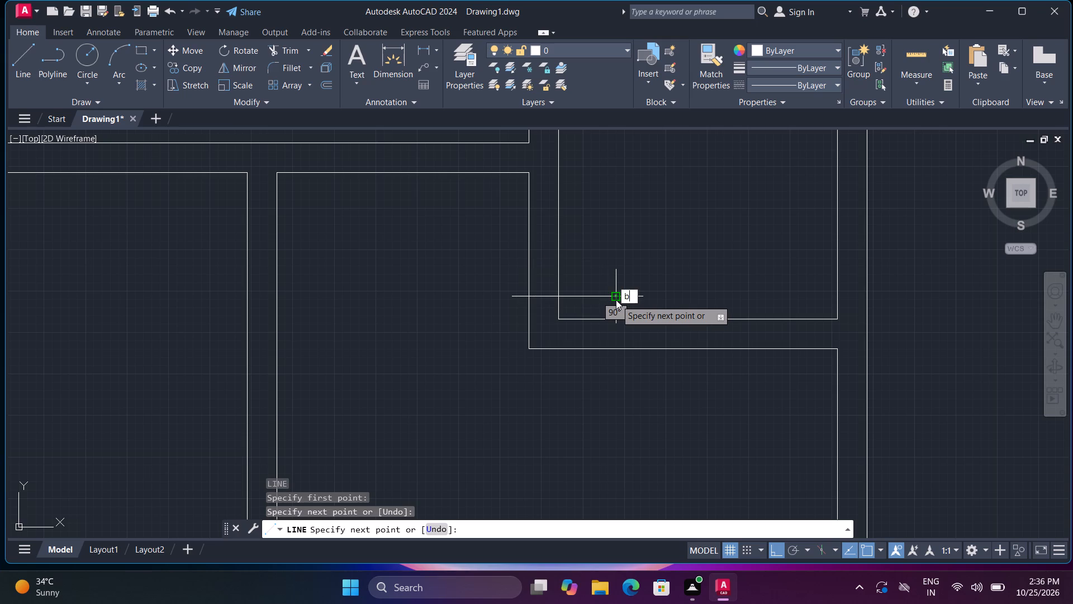
key("Escape")
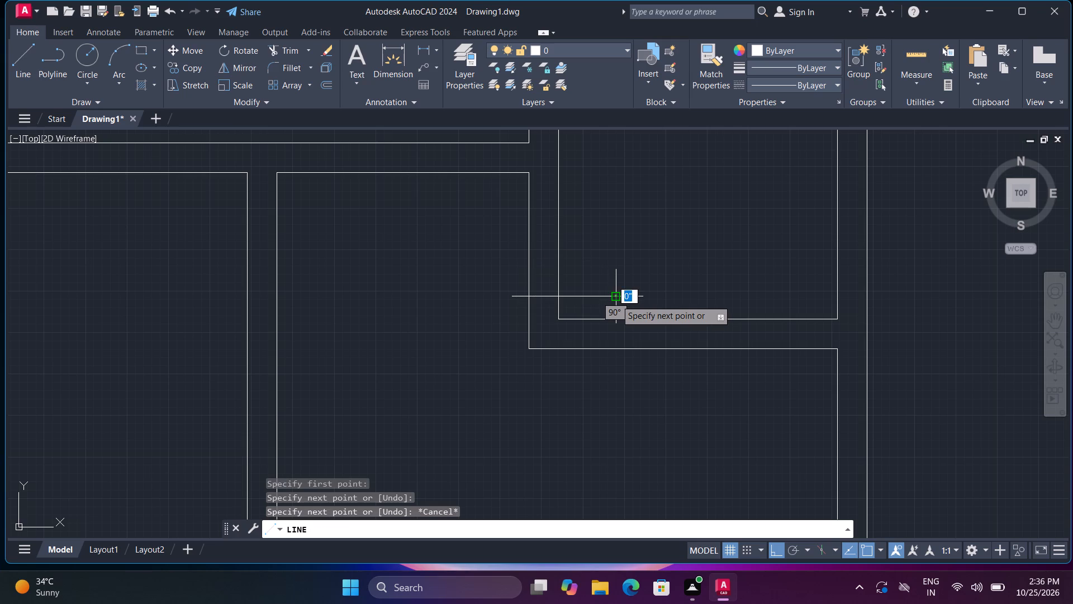
key("space")
middle_click_drag(616, 261, 629, 362)
key("space")
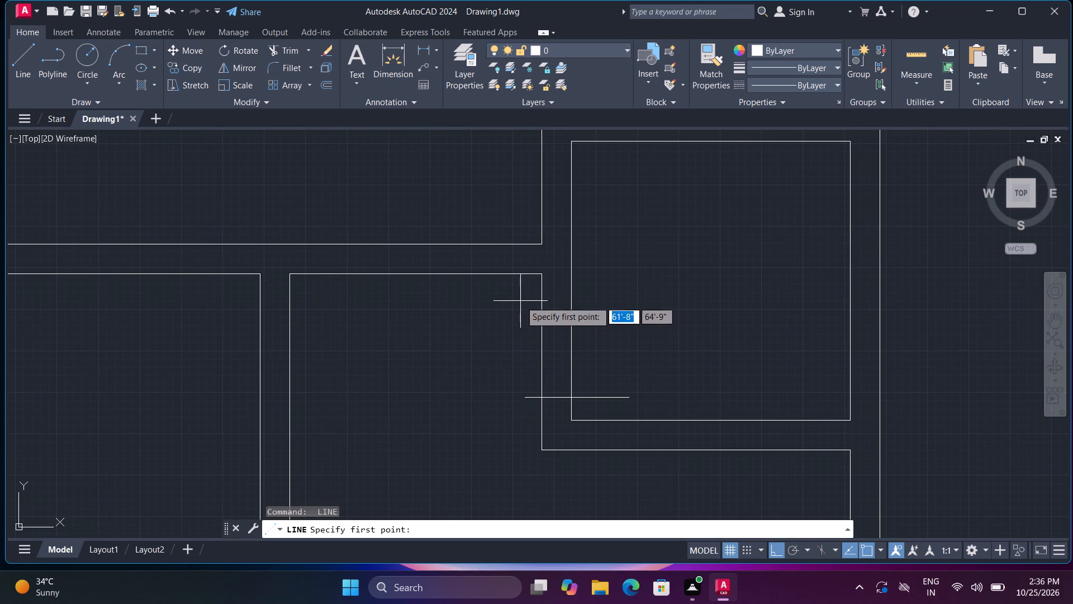
left_click_drag(521, 299, 527, 296)
left_click(594, 293)
key("space")
Trim both horizontal lines to the small top-right room's left wall, cut out the wall between them as a doorway, and finish trimming.
type("tr")
key("space")
left_click(586, 290)
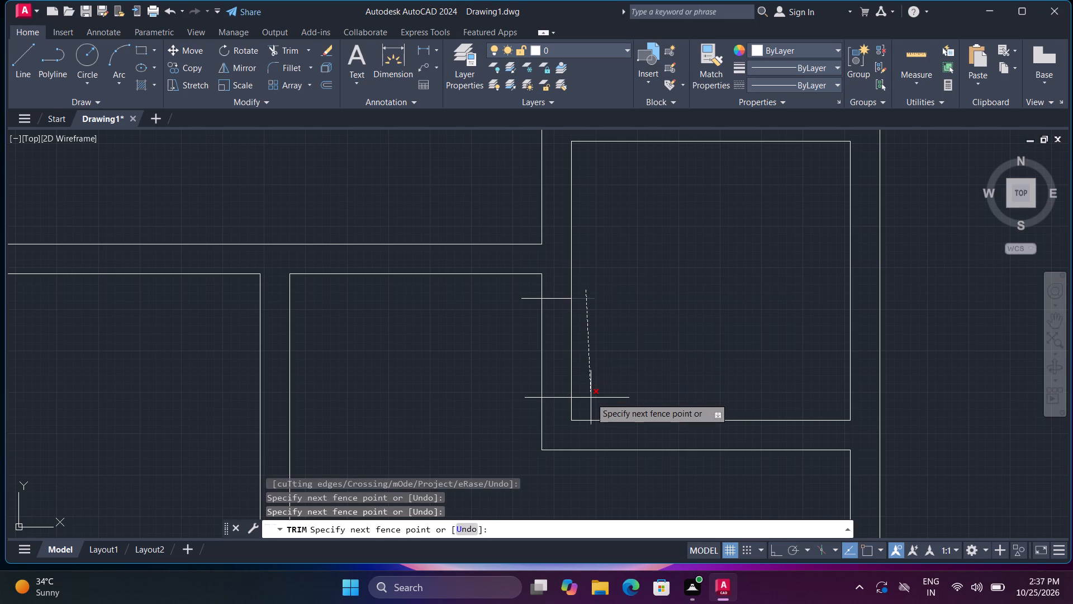
left_click(591, 402)
left_click(533, 410)
left_click(531, 284)
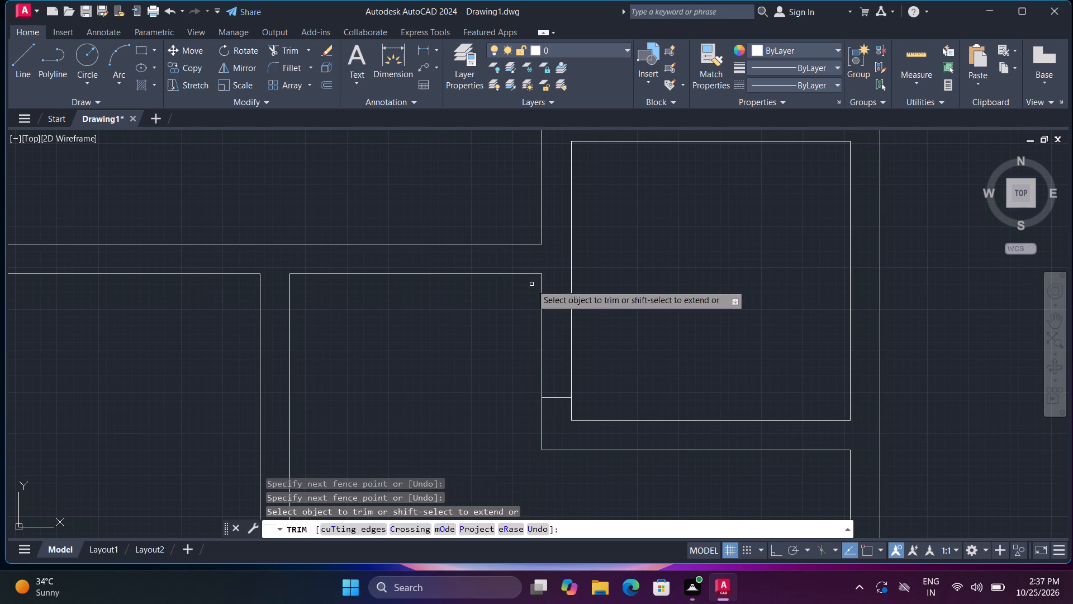
left_click(524, 323)
left_click(595, 343)
scroll(596, 348, "down", 4)
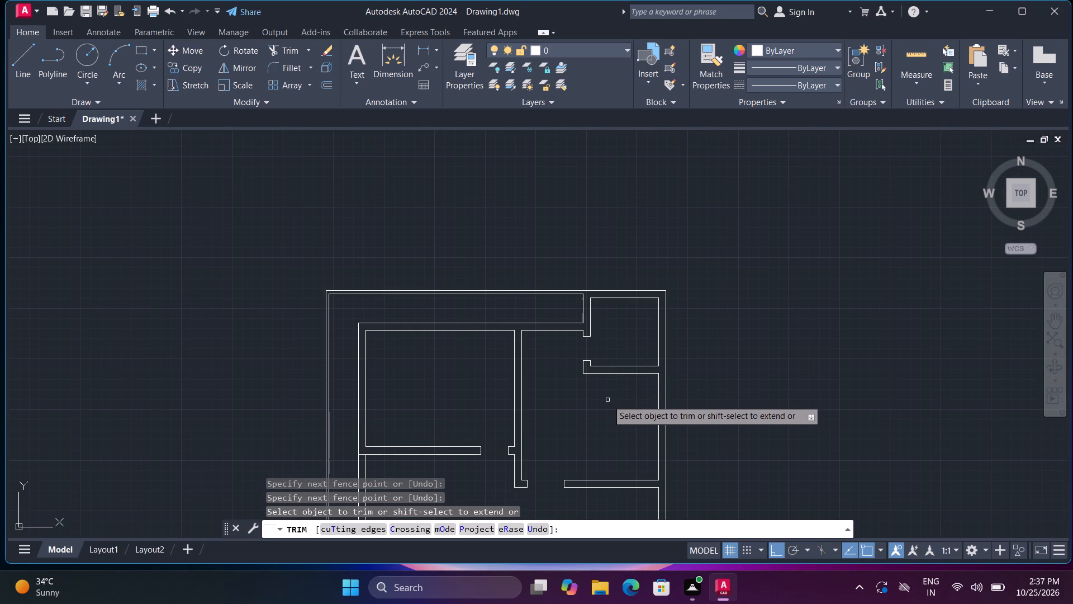
middle_click_drag(598, 412, 620, 262)
middle_click_drag(579, 393, 605, 263)
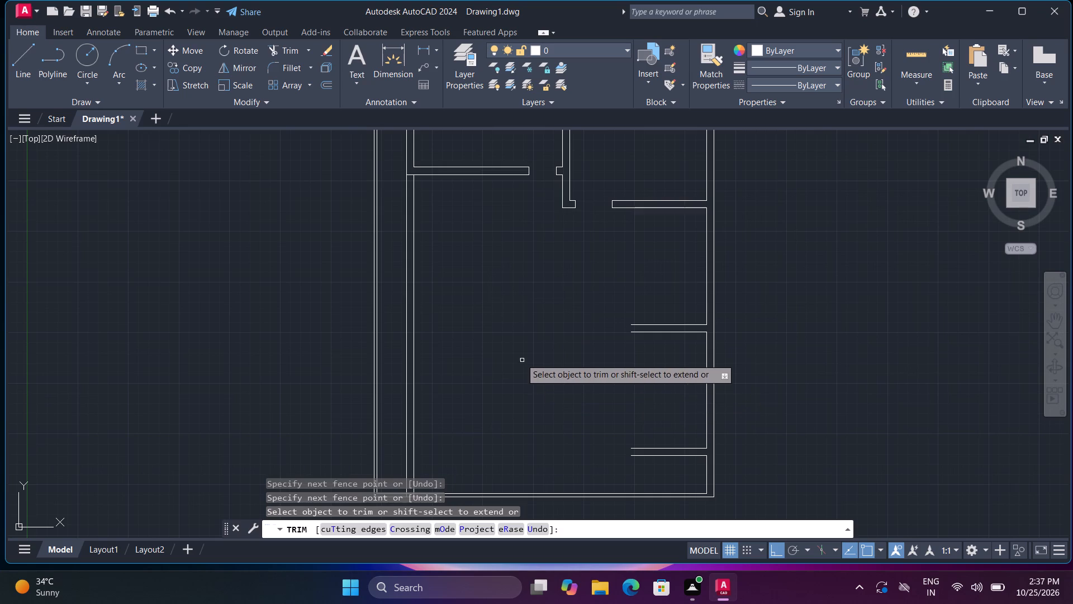
key("space")
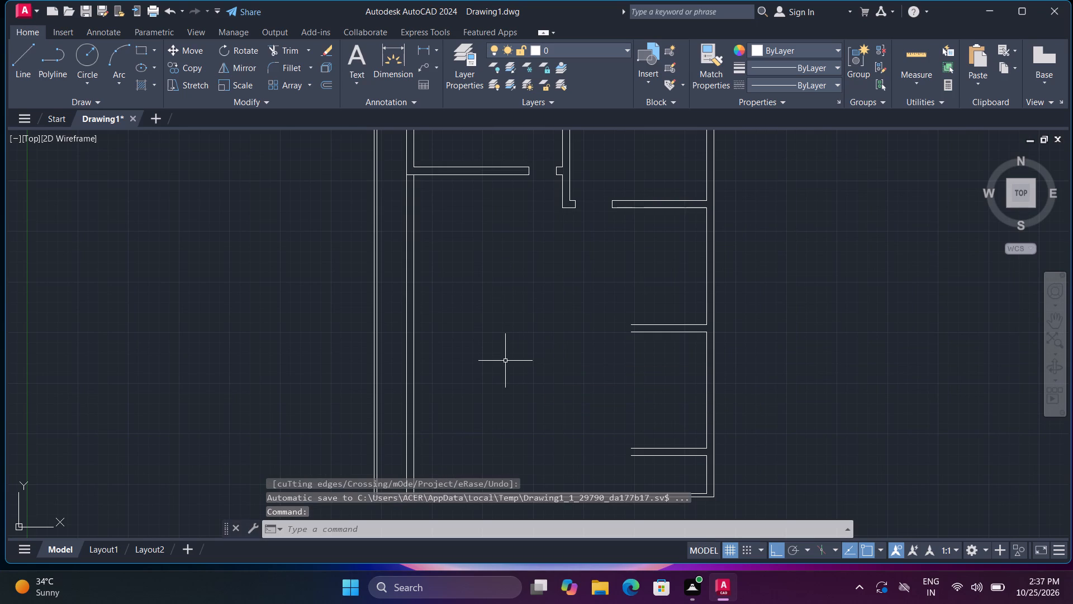
Offset the lower line of the left room's cross wall 6' downward, and offset the new line another 9" for the wall thickness.
middle_click_drag(482, 241, 498, 411)
scroll(498, 350, "up", 1)
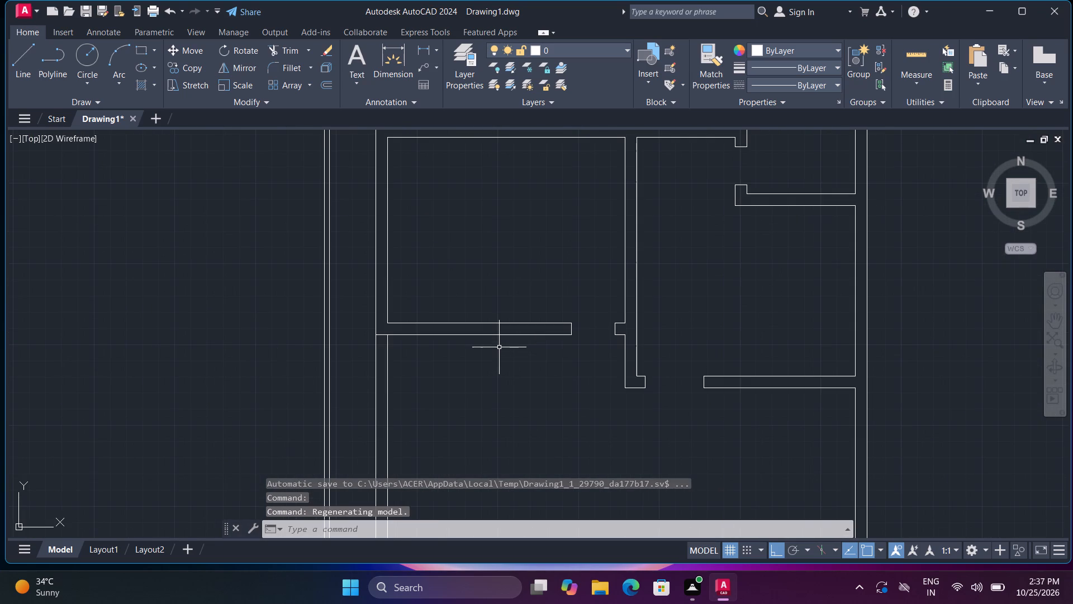
type("o t")
key("space")
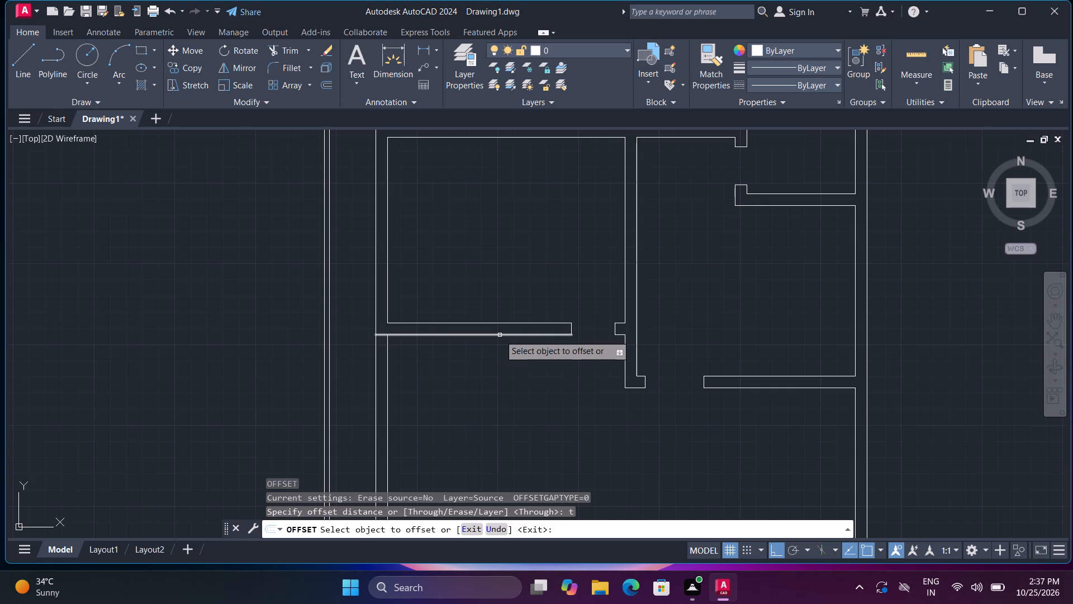
left_click(500, 335)
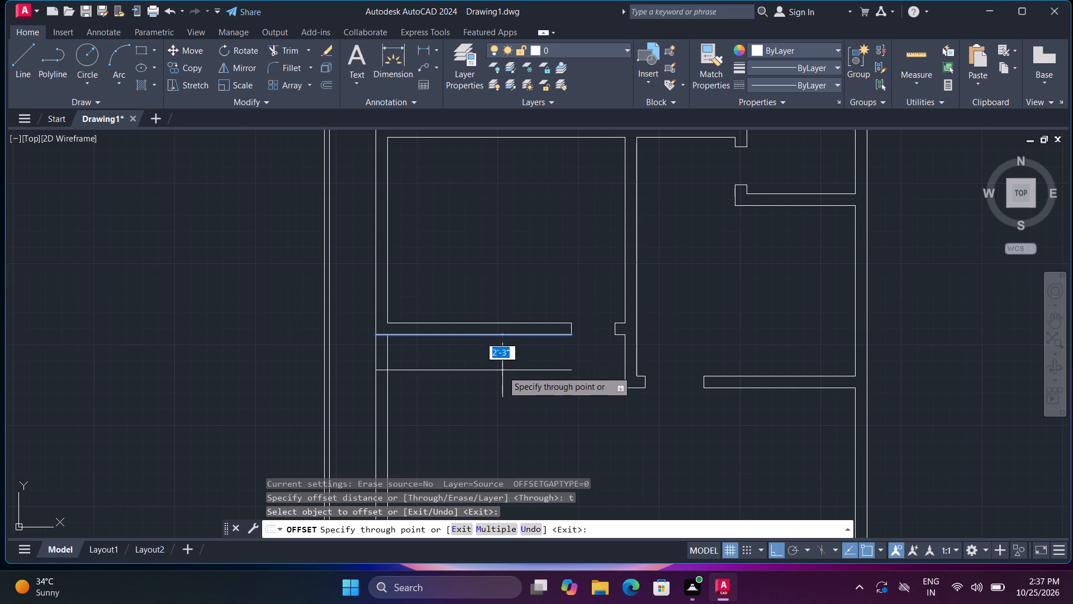
key("6")
key("apostrophe")
key("Return")
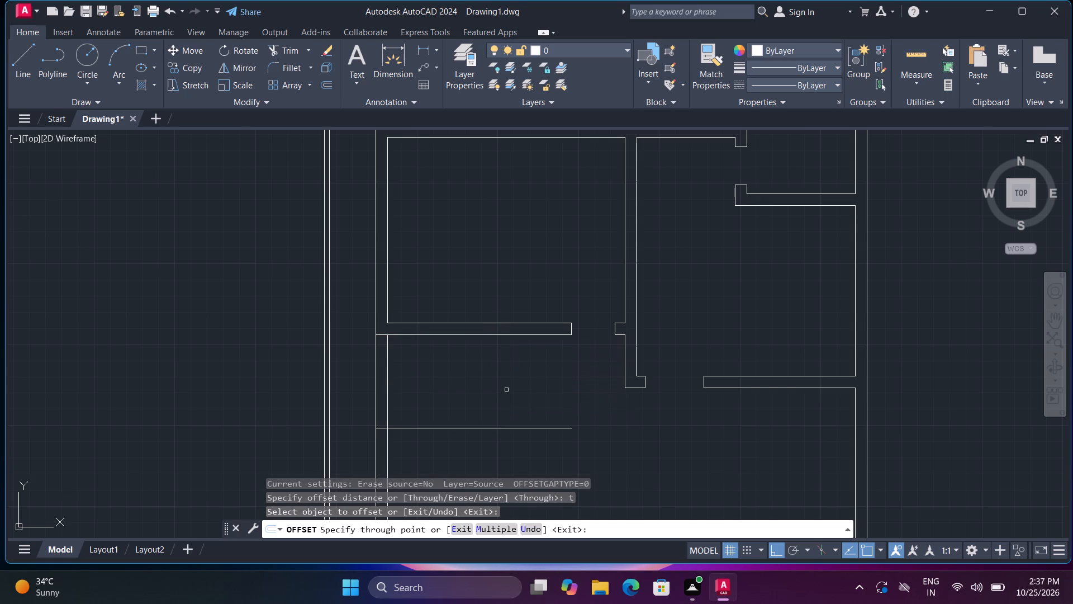
left_click(516, 428)
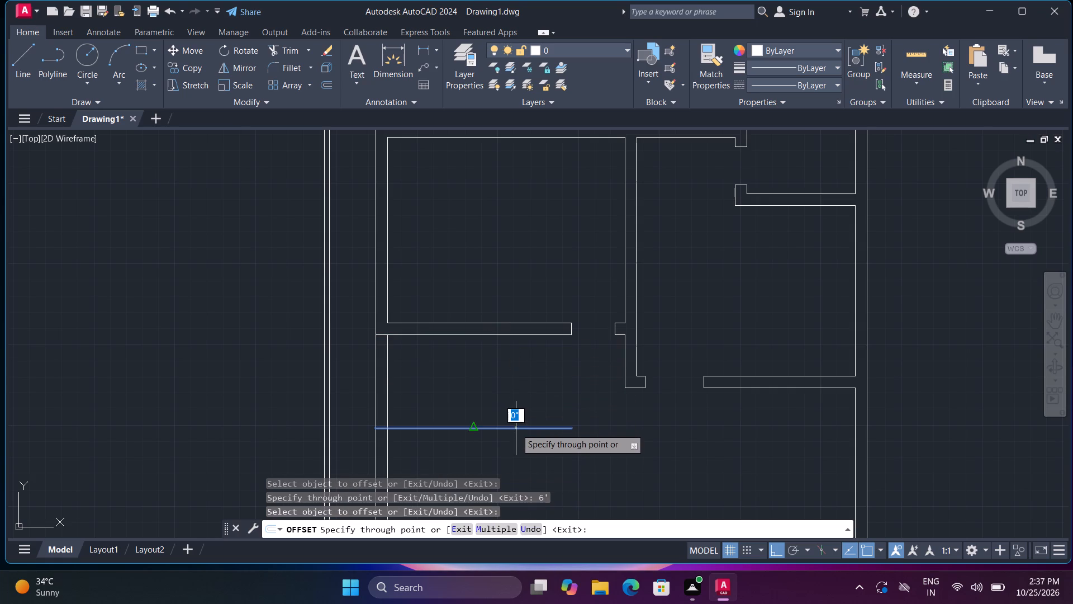
type("9\"")
key("Return")
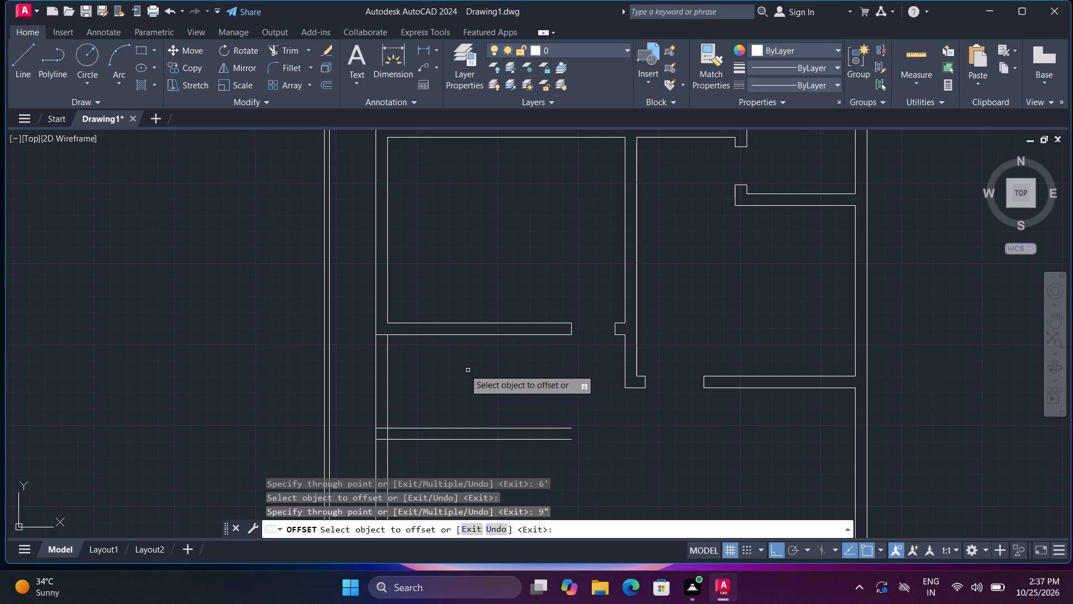
Offset the left wall's inner line about 10'-8" rightward, below the upper cross wall, and offset the new line 9" back leftward.
left_click(388, 360)
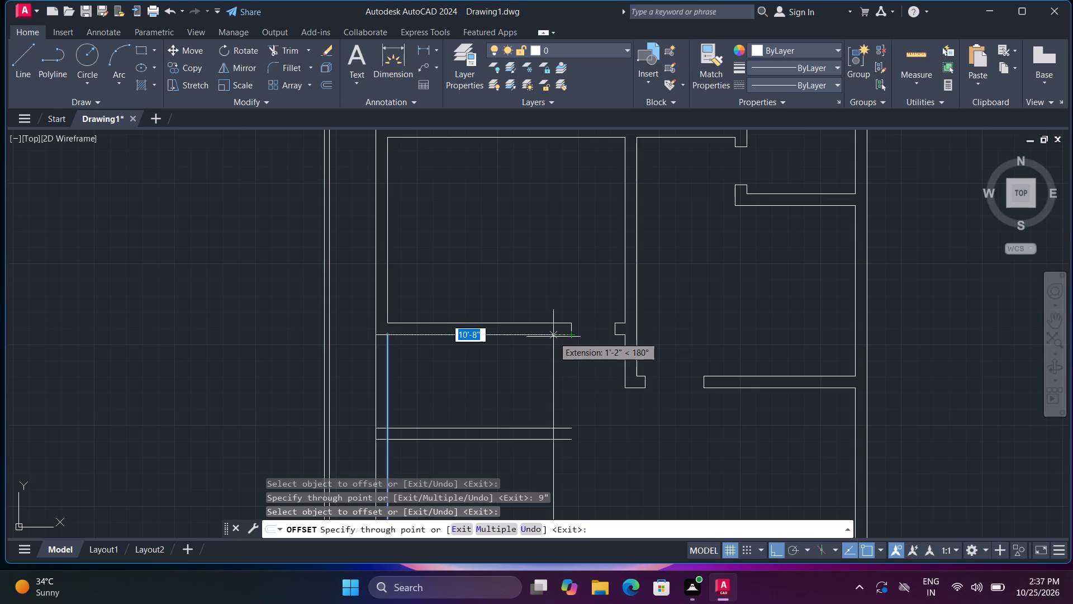
left_click(552, 337)
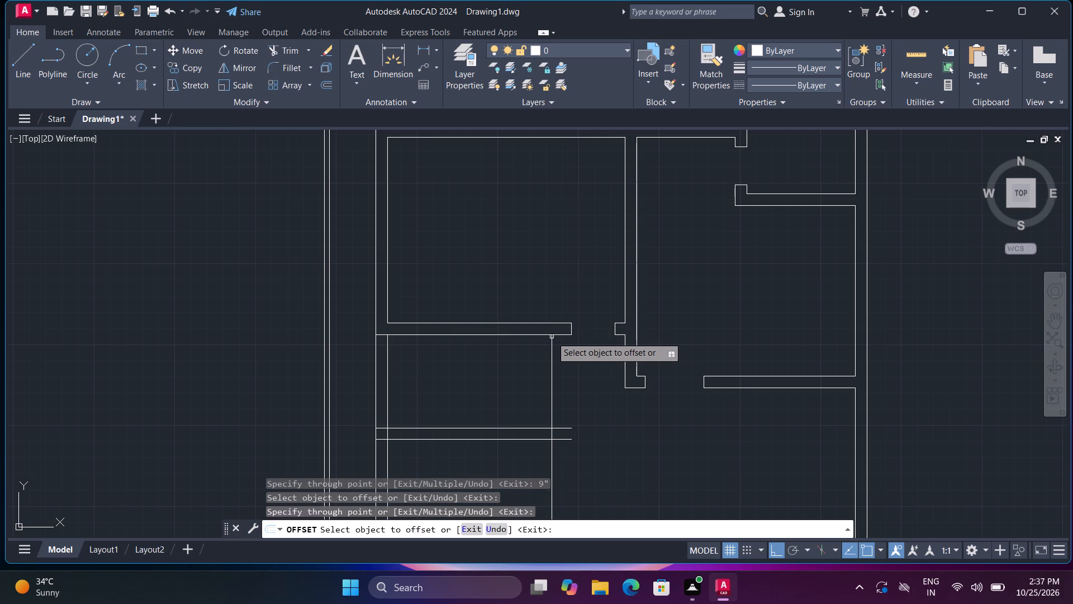
left_click(552, 362)
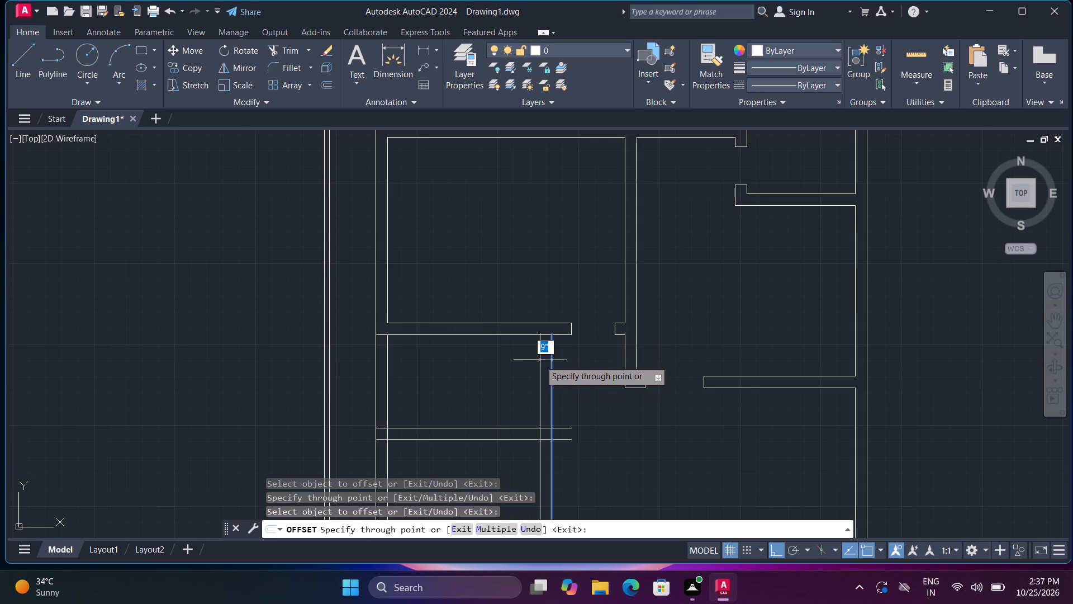
type("9\"")
key("Return")
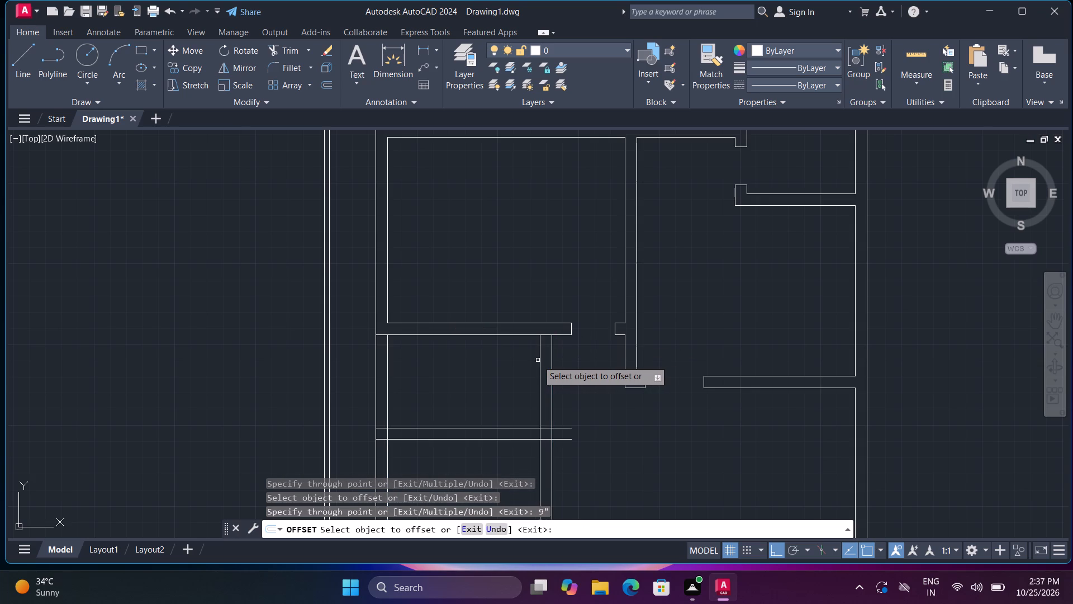
Offset the new wall's inner line 7' leftward, offset that copy another 9" for the wall thickness, and finish offsetting.
left_click(541, 361)
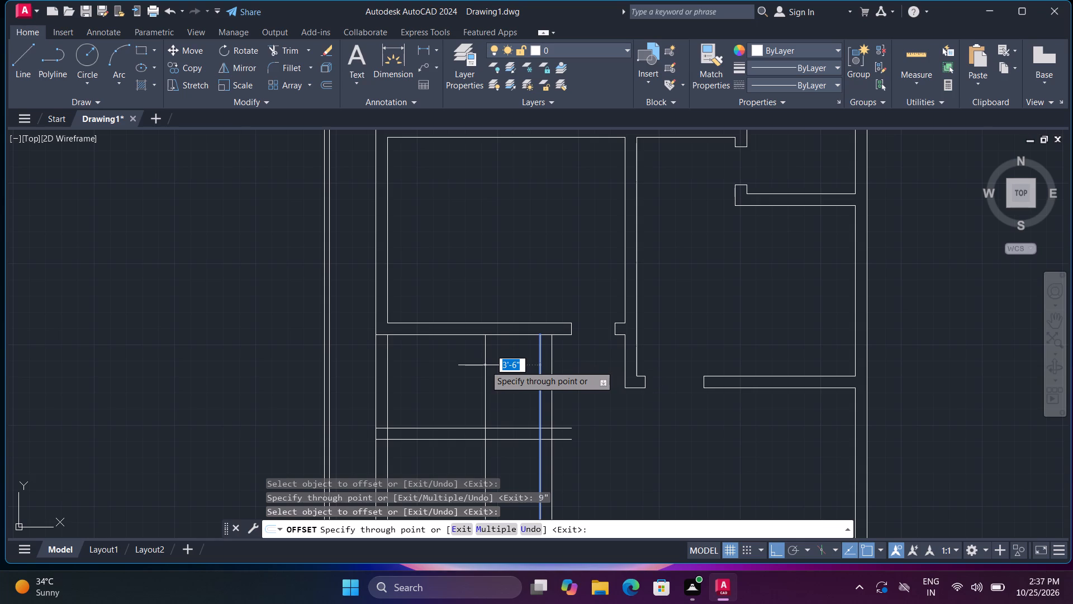
key("7")
key("apostrophe")
key("Return")
left_click(432, 381)
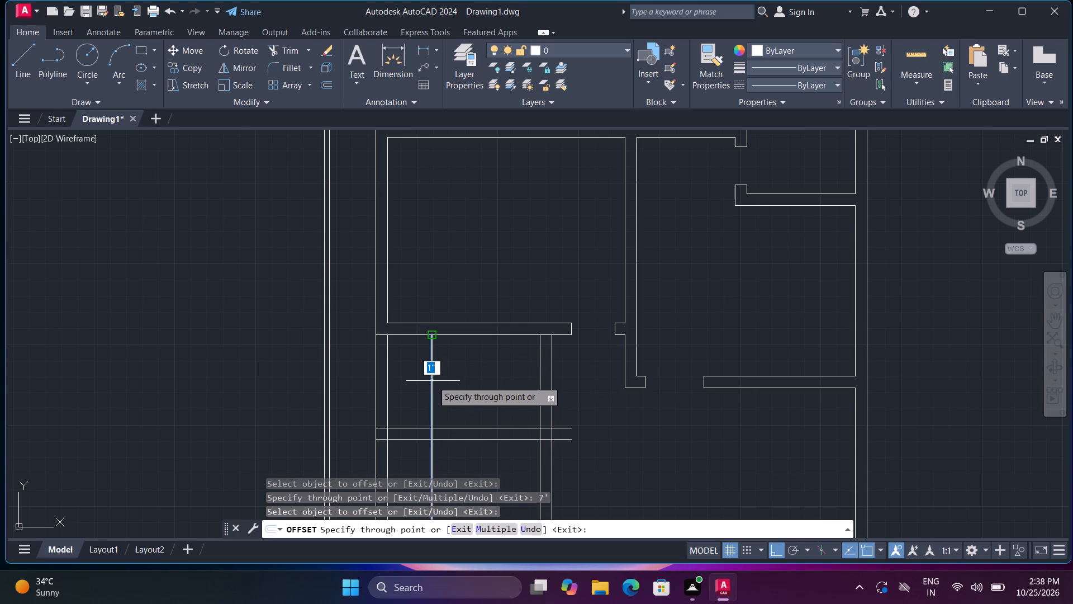
type("9\"")
key("Return")
key("space")
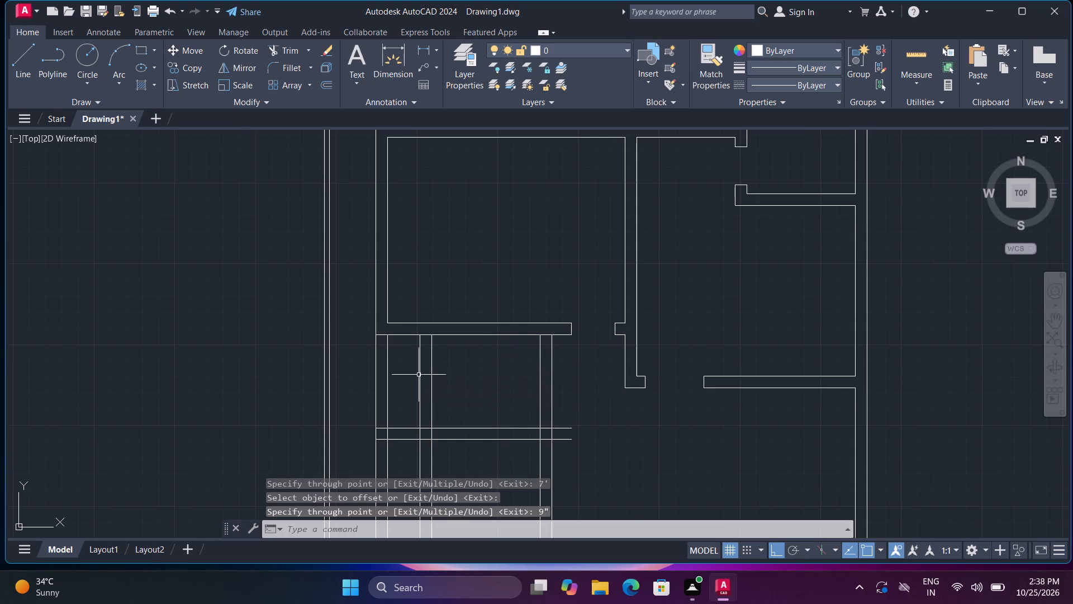
key("Escape")
Trim away the left wall's lines between the two cross walls, the lower cross wall's right-hand overhang, and the crossing lines at the small room's wall junctions.
type("tr")
key("space")
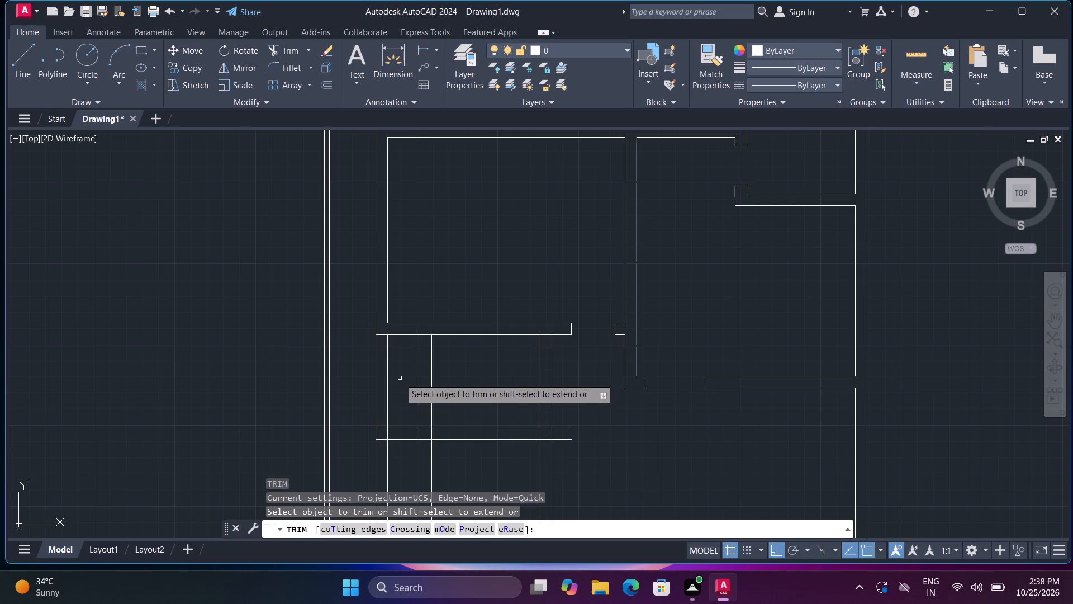
left_click_drag(402, 391, 365, 382)
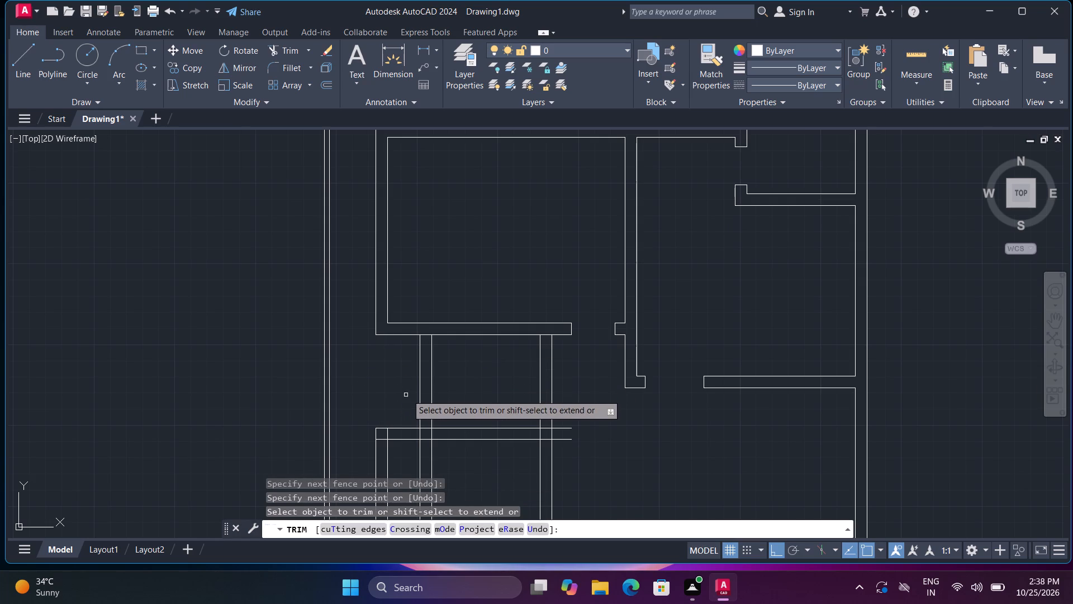
left_click(428, 336)
left_click(547, 337)
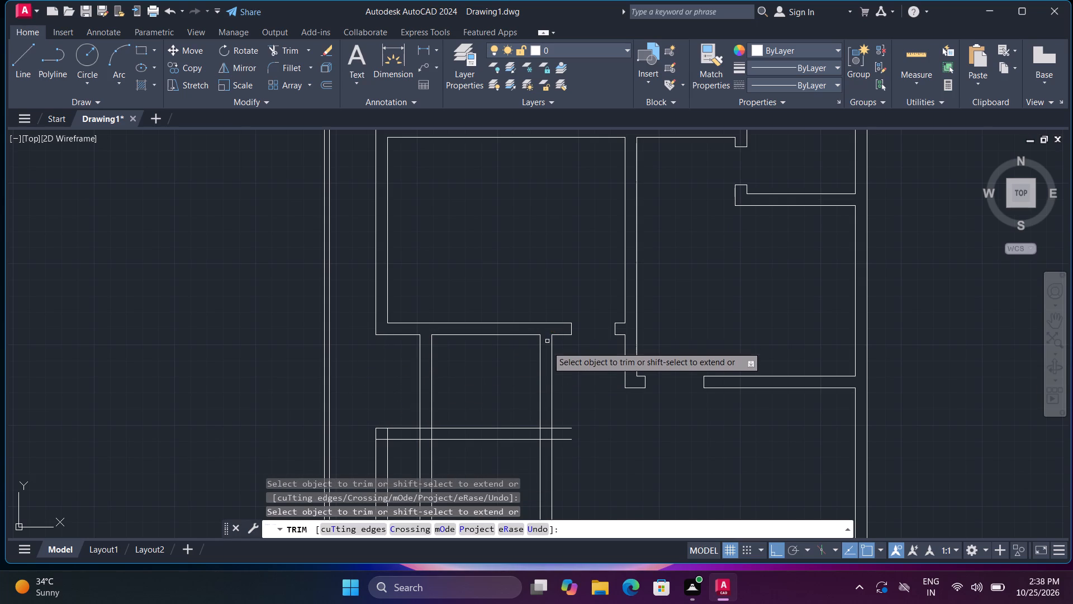
left_click_drag(563, 418, 571, 461)
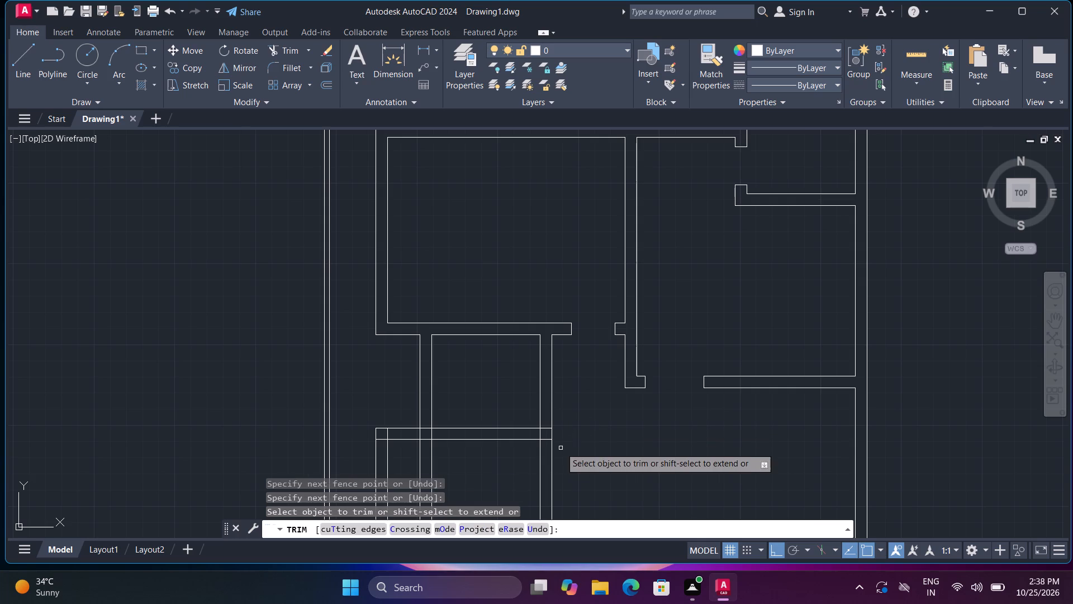
left_click(546, 428)
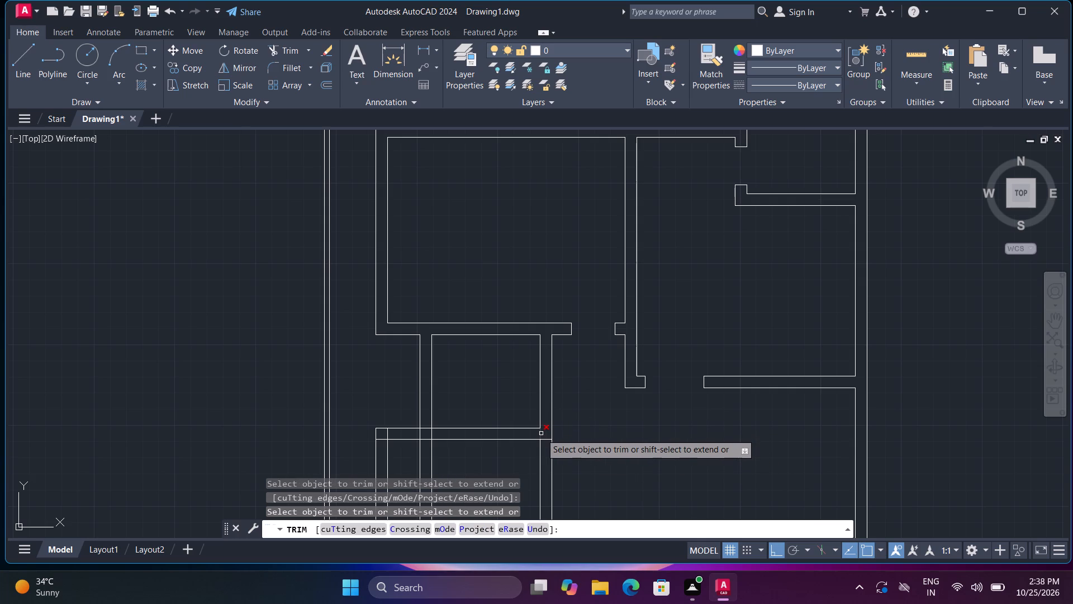
left_click(541, 433)
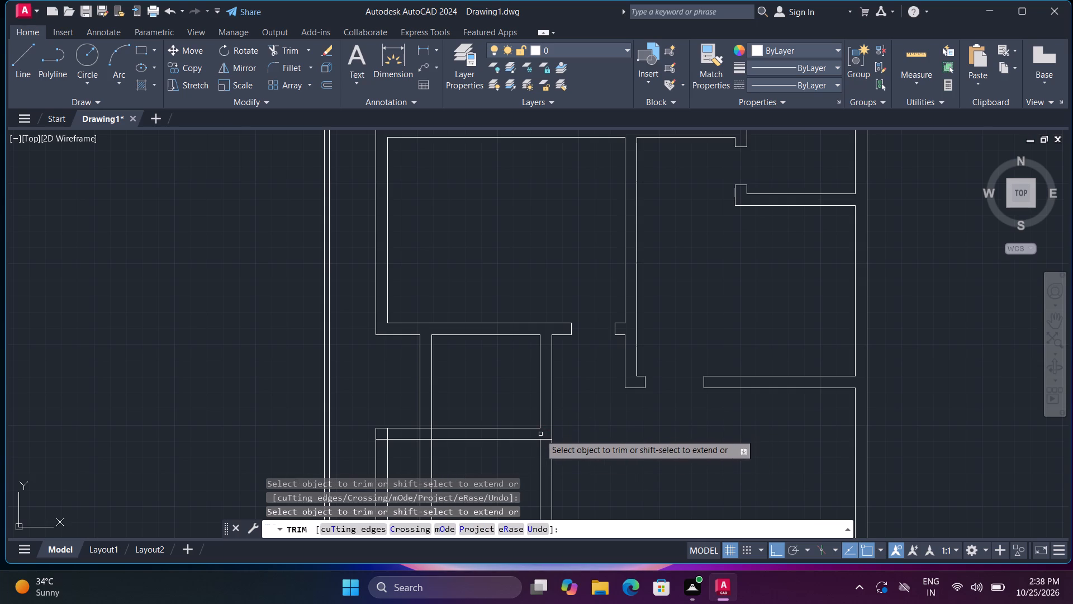
left_click(433, 435)
left_click(420, 434)
left_click(424, 427)
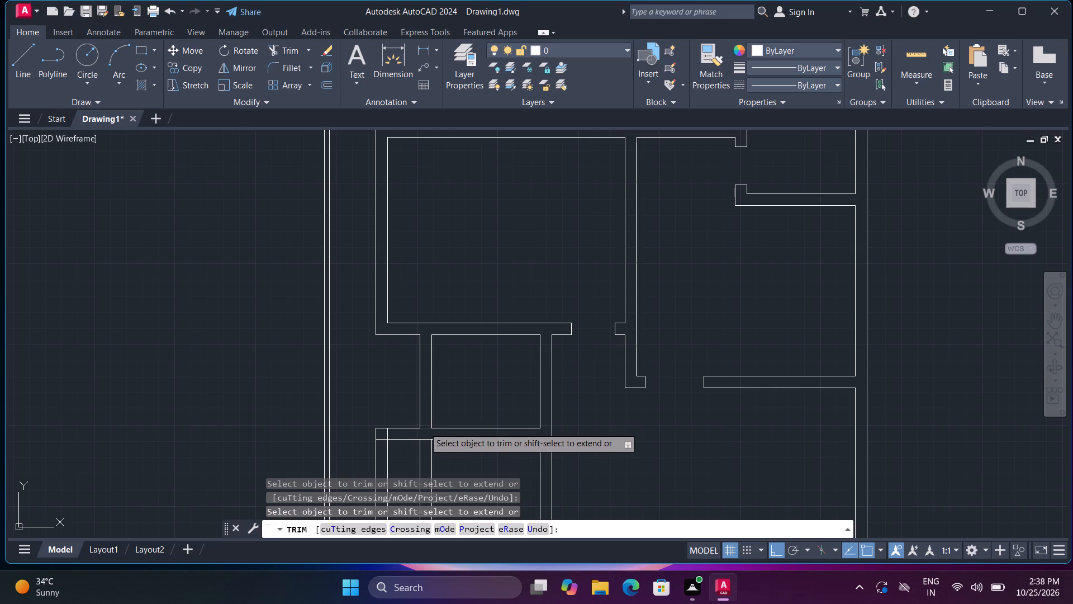
Trim the lower cross wall's left corner and right-hand overlap, remove the two partition lines below it, and finish trimming.
scroll(415, 475, "up", 1)
middle_click_drag(417, 473, 447, 398)
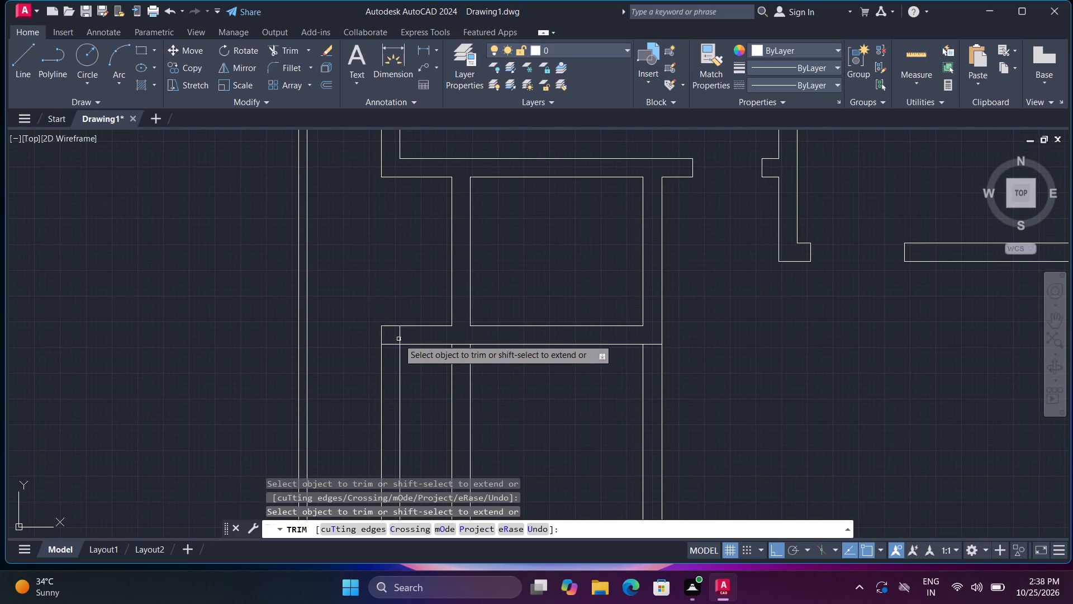
left_click(398, 339)
left_click(392, 344)
left_click_drag(423, 379, 493, 391)
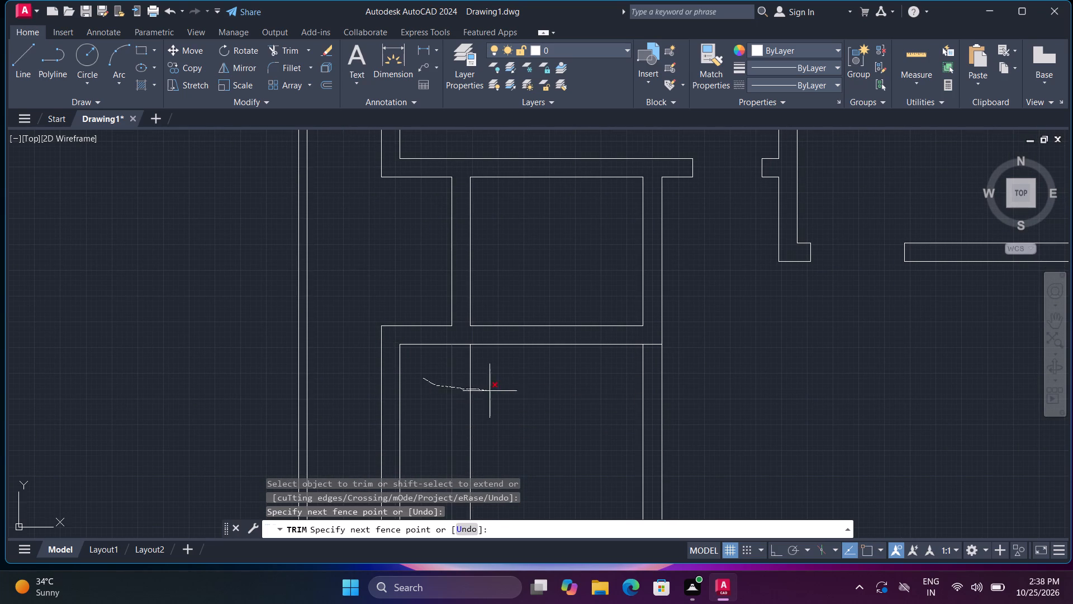
left_click_drag(493, 391, 497, 390)
scroll(507, 394, "down", 2)
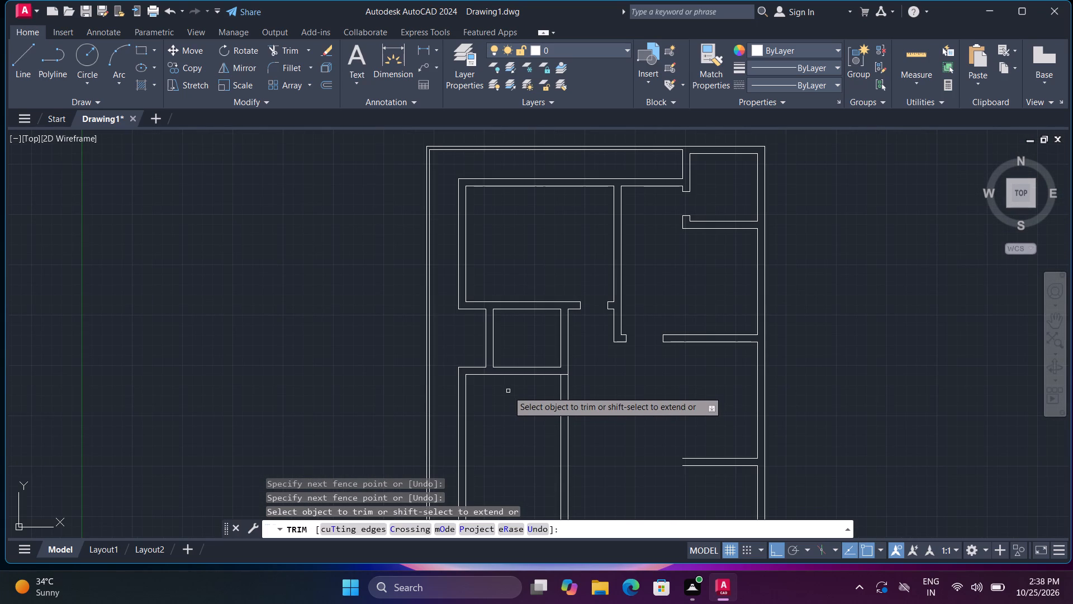
scroll(601, 377, "up", 1)
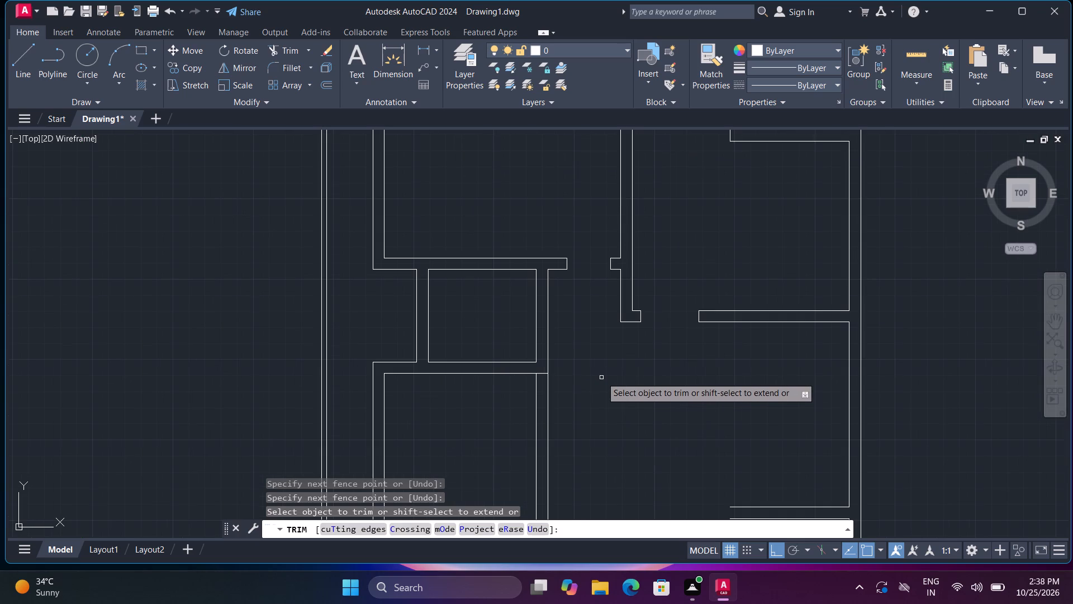
scroll(543, 374, "up", 2)
left_click(543, 374)
key("space")
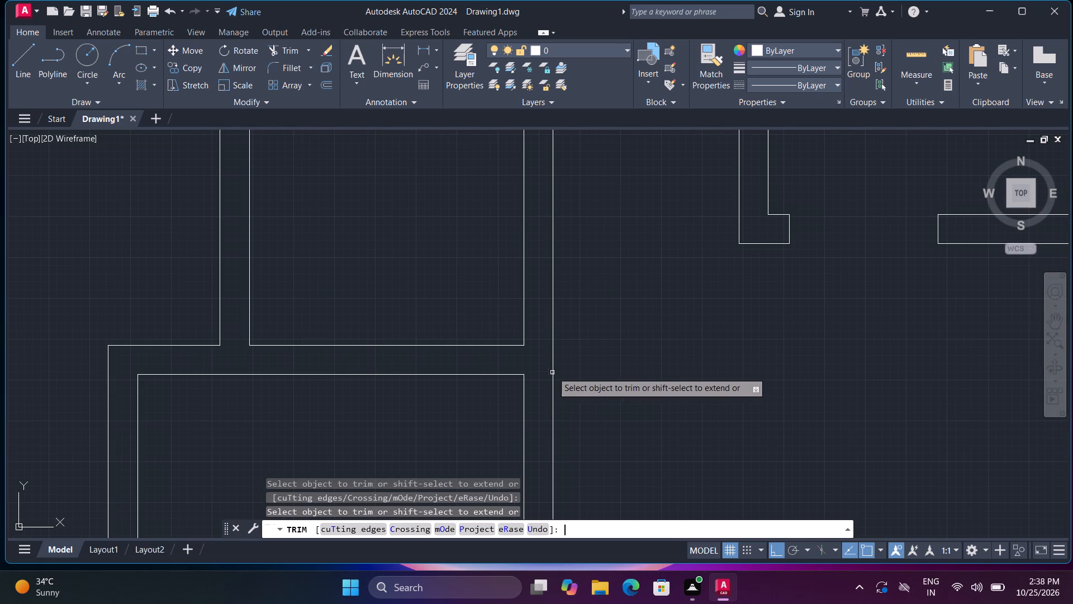
Draw a short horizontal line across the right-hand wall just below the lower cross wall, and trim both ends to the wall's faces.
type("l")
key("space")
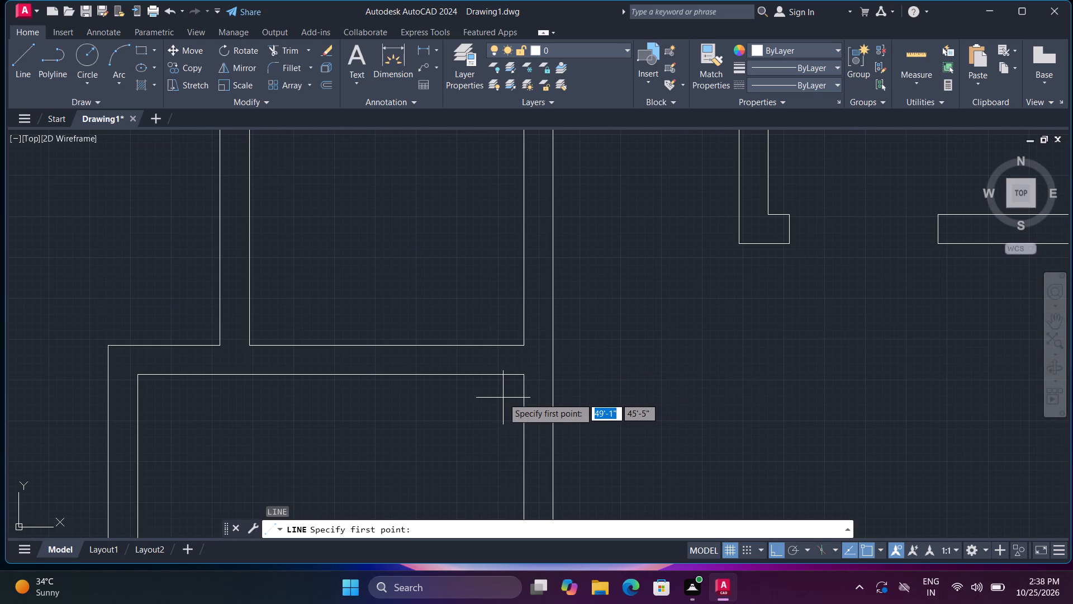
left_click(501, 394)
left_click(581, 388)
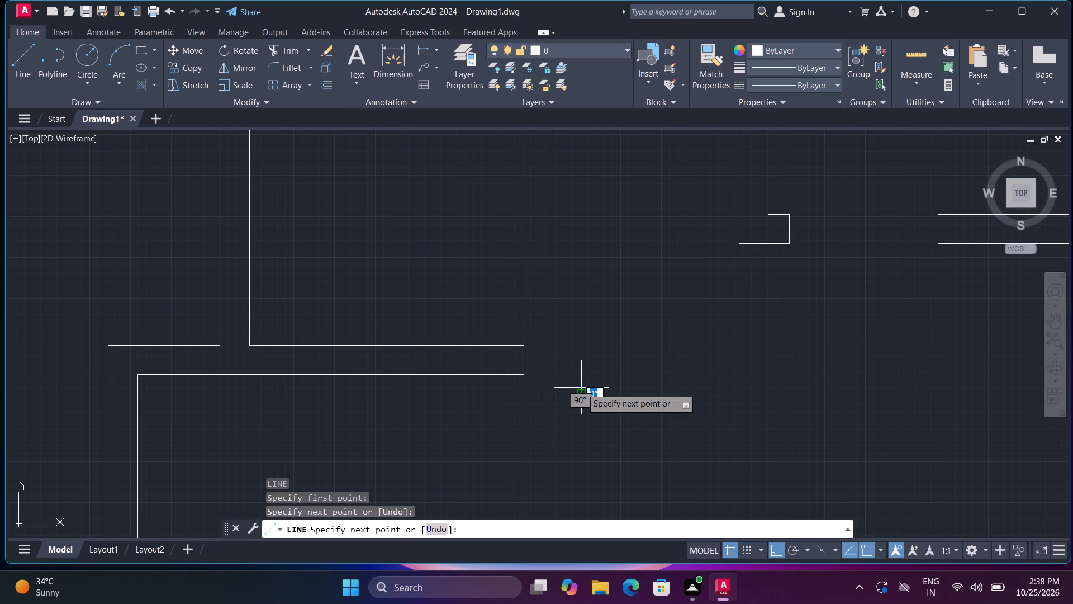
key("space")
type("tr")
key("space")
left_click(577, 391)
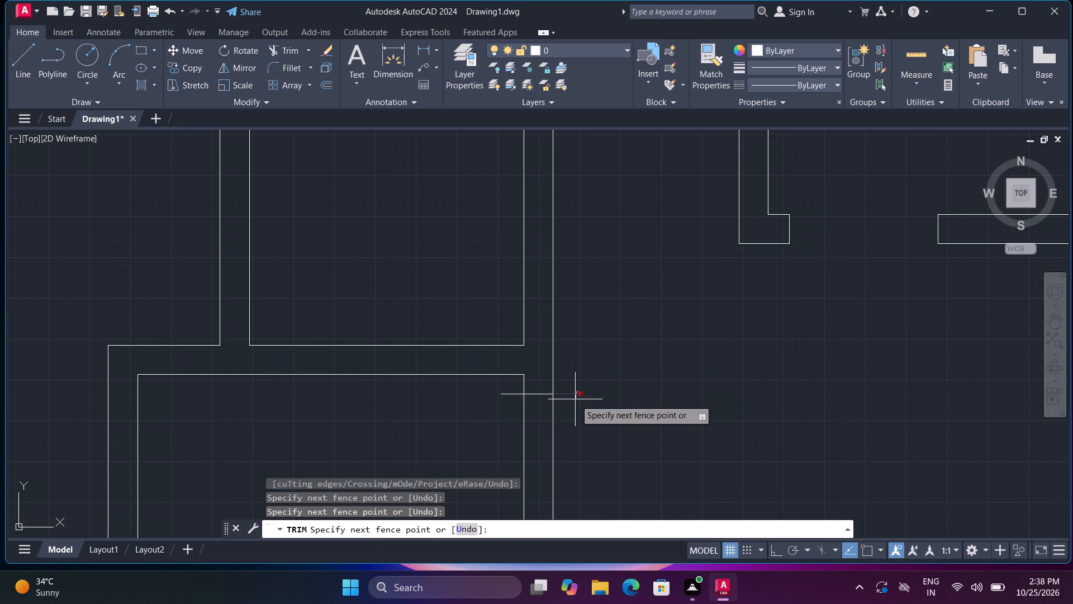
left_click(575, 399)
left_click(509, 396)
scroll(509, 405, "down", 3)
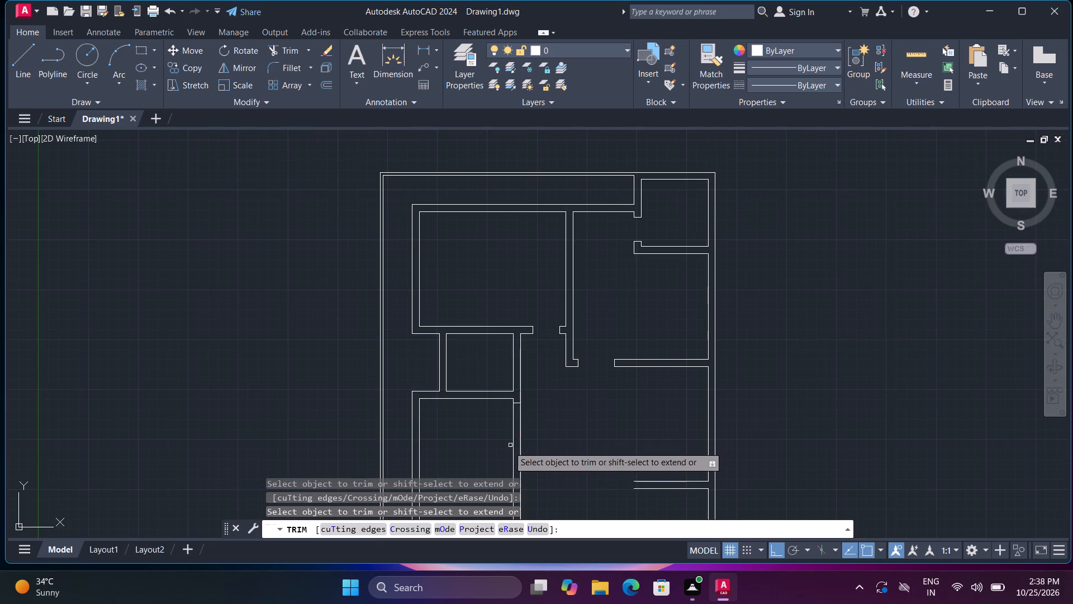
middle_click_drag(507, 435, 511, 304)
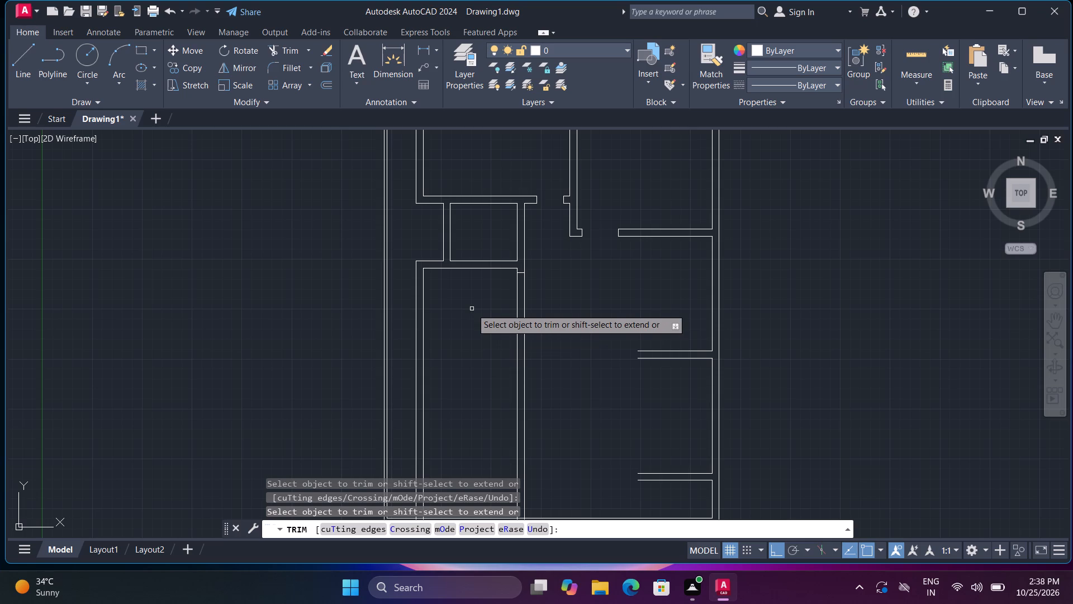
key("Escape")
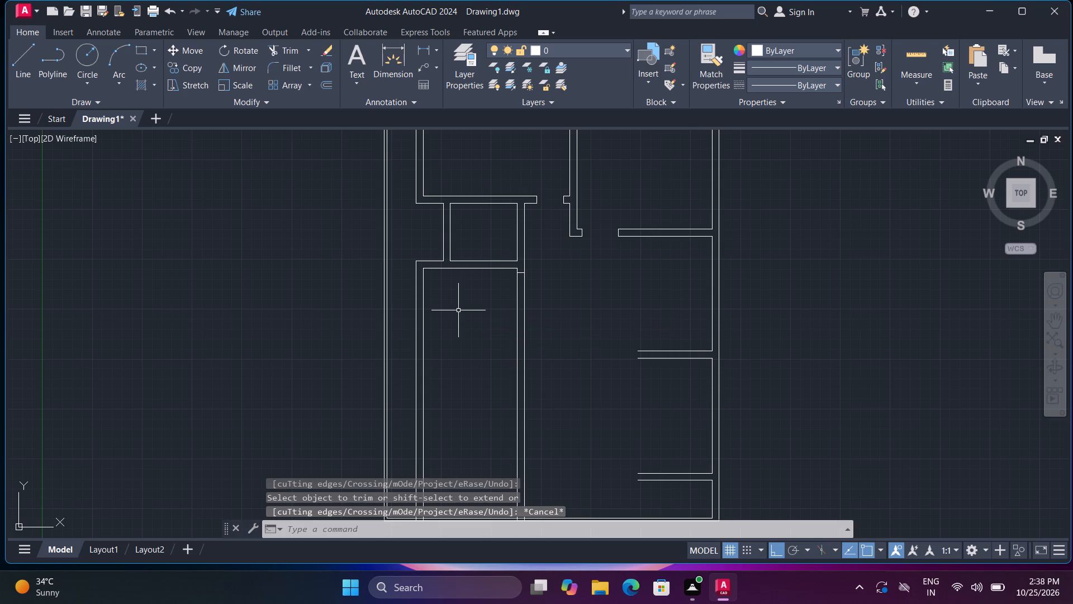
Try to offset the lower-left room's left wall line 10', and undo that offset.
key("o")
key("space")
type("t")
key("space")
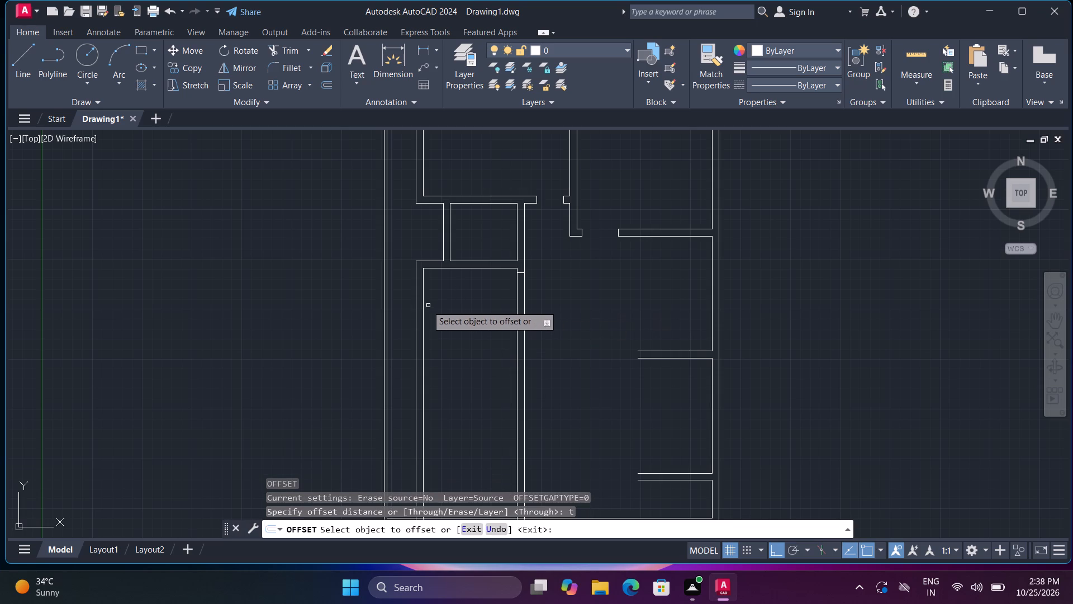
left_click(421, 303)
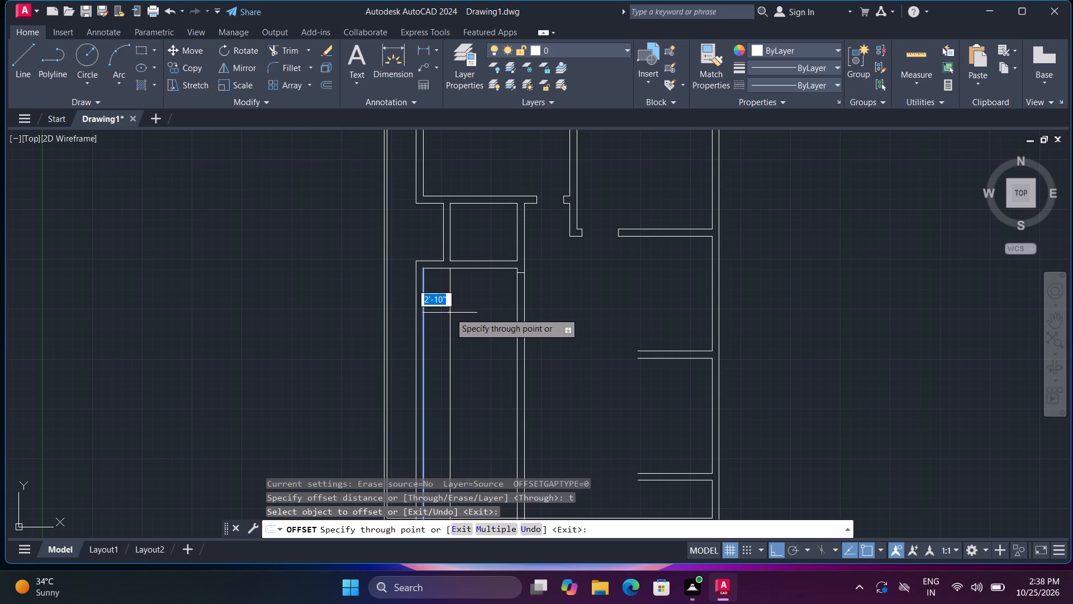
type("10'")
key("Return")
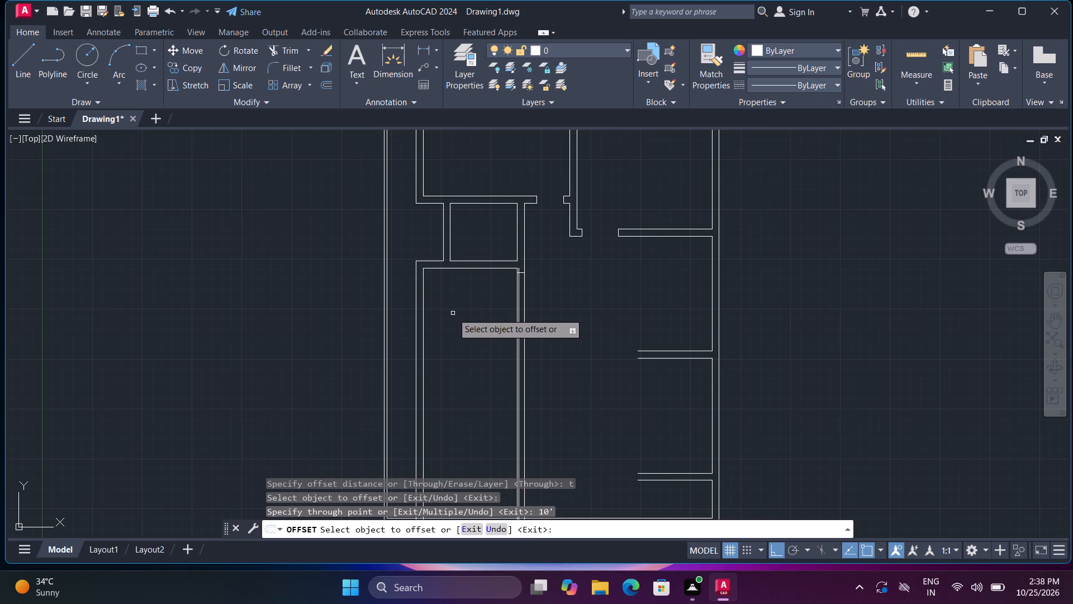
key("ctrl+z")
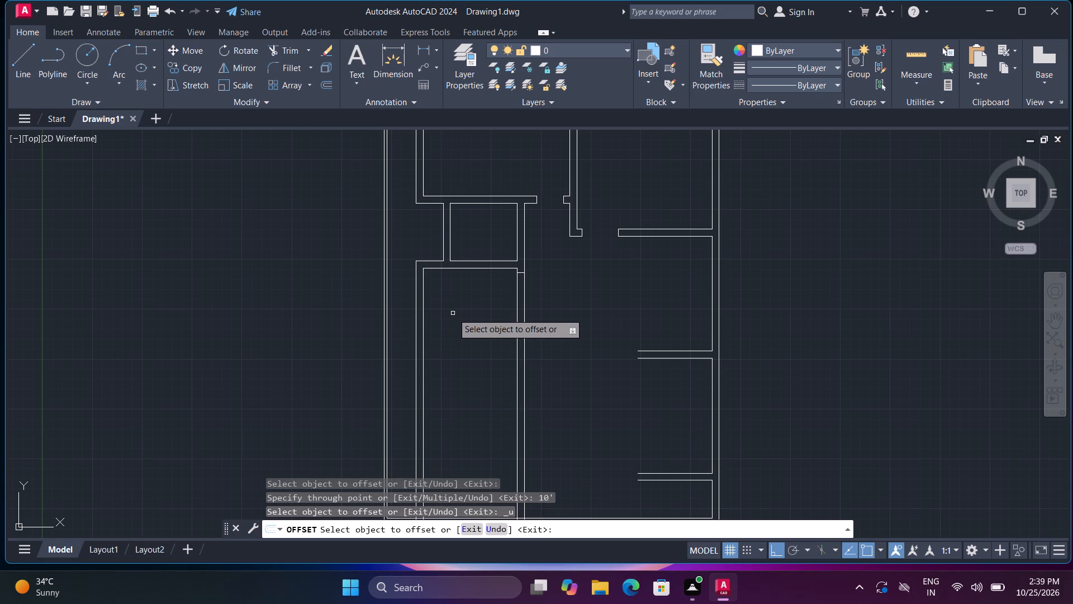
Offset the lower-left room's top wall line 9' downward, and offset the new line another 9" for the wall thickness.
left_click(483, 269)
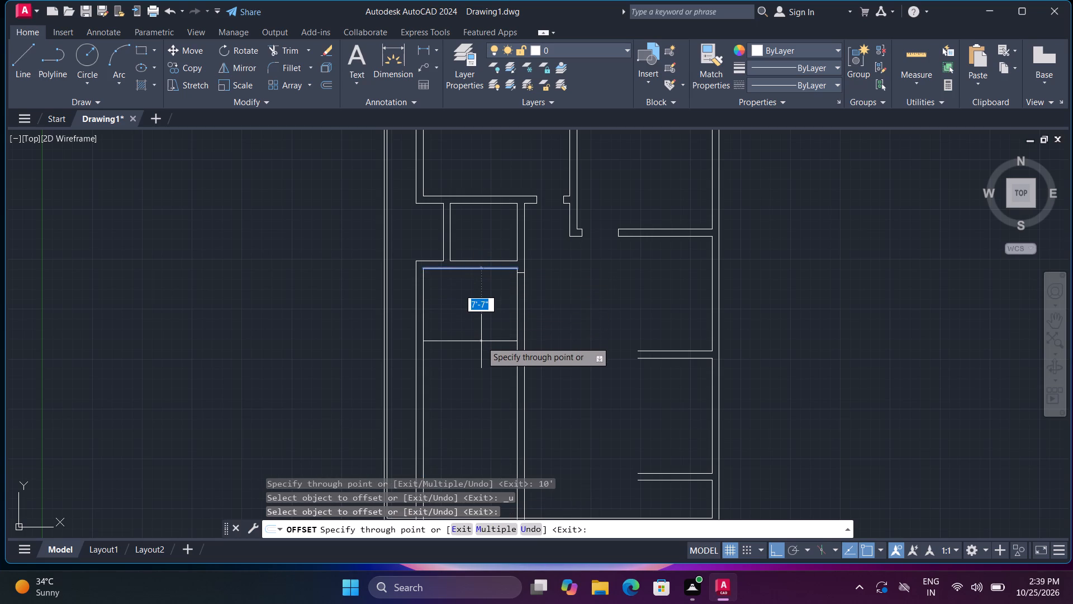
type("9'")
key("Return")
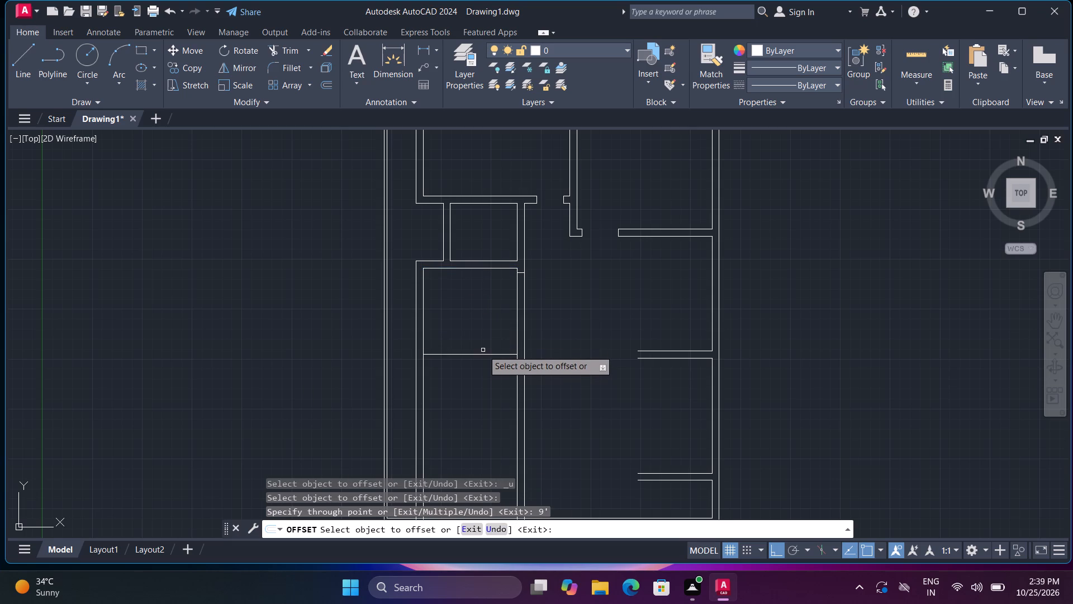
left_click(485, 353)
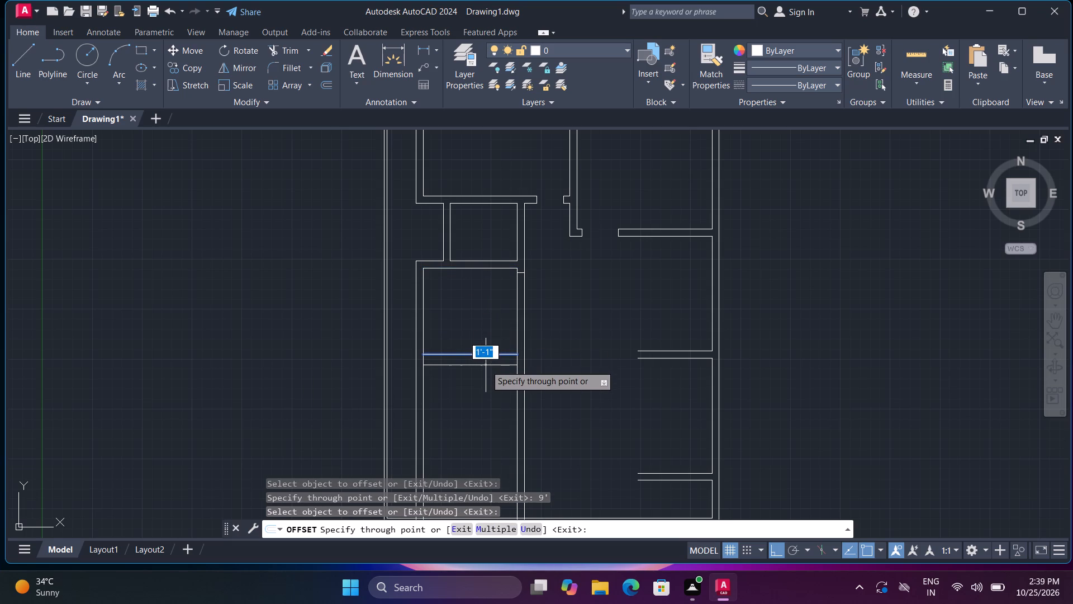
key("9")
key("shift+quotedbl")
key("Return")
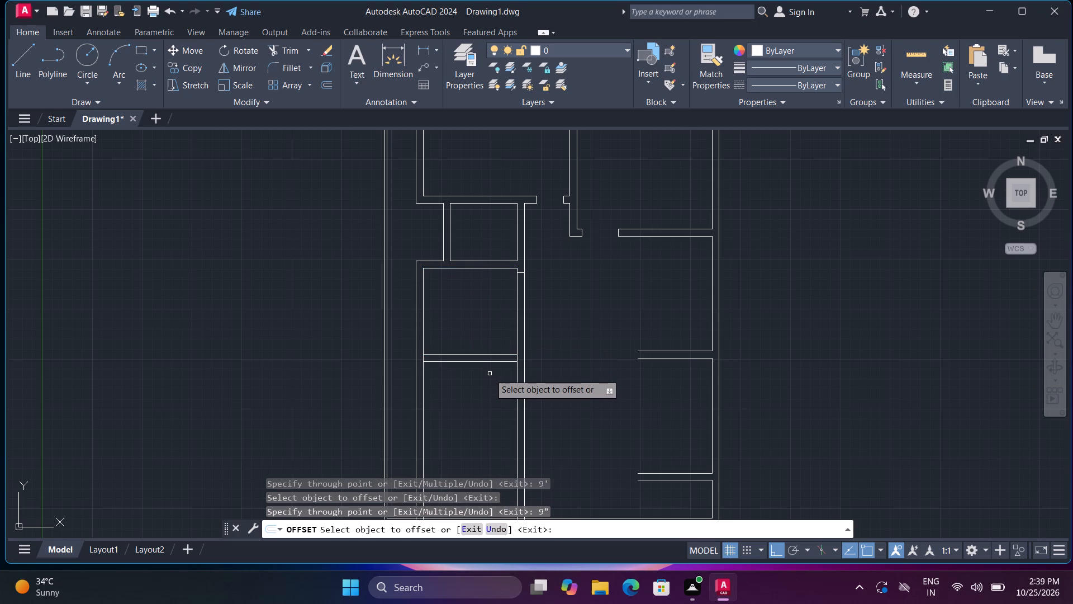
scroll(491, 374, "down", 3)
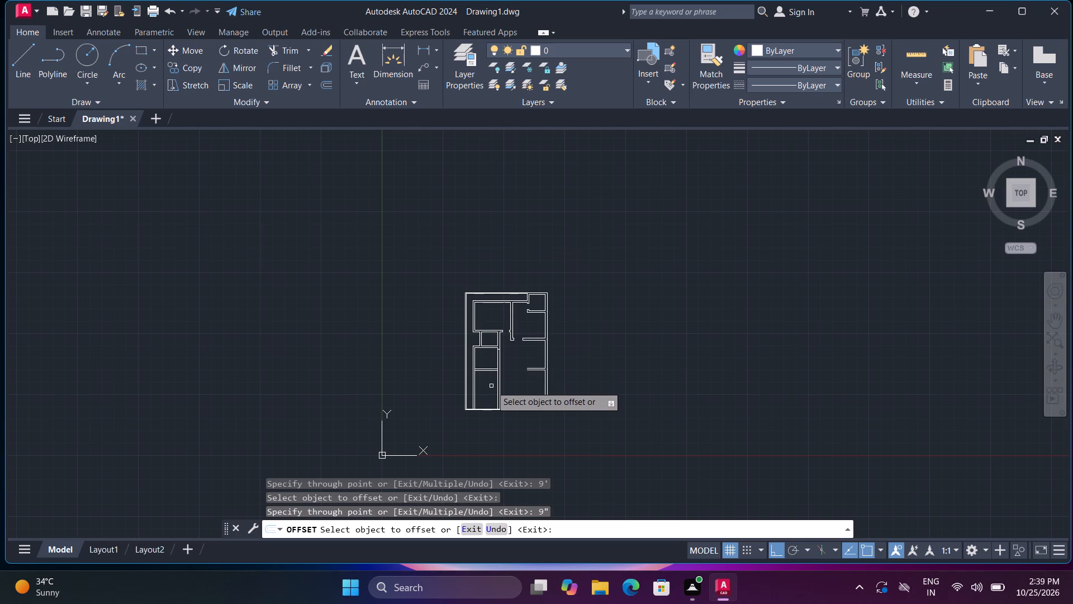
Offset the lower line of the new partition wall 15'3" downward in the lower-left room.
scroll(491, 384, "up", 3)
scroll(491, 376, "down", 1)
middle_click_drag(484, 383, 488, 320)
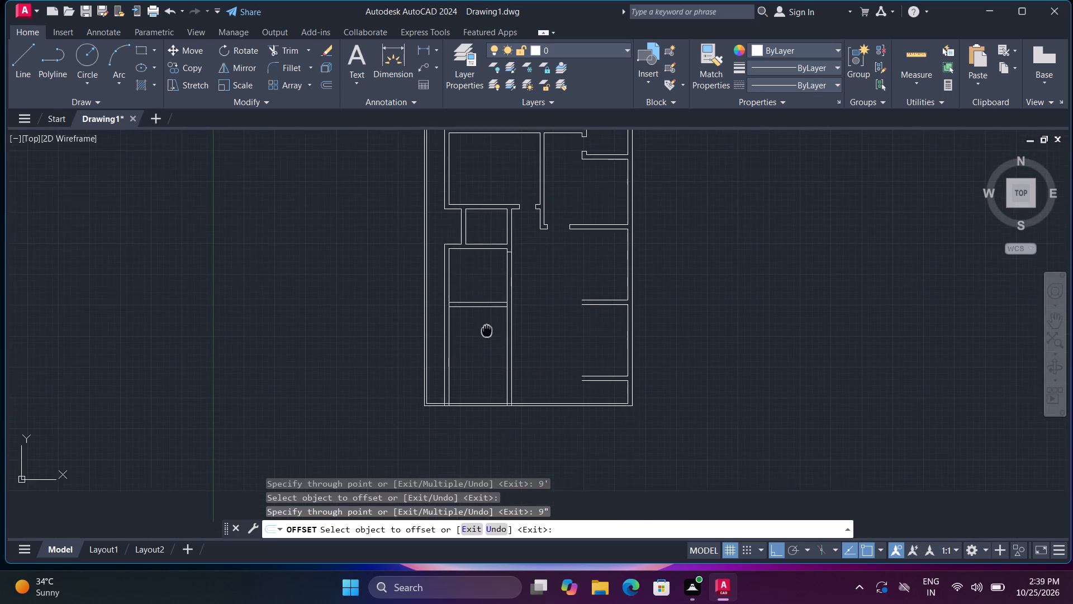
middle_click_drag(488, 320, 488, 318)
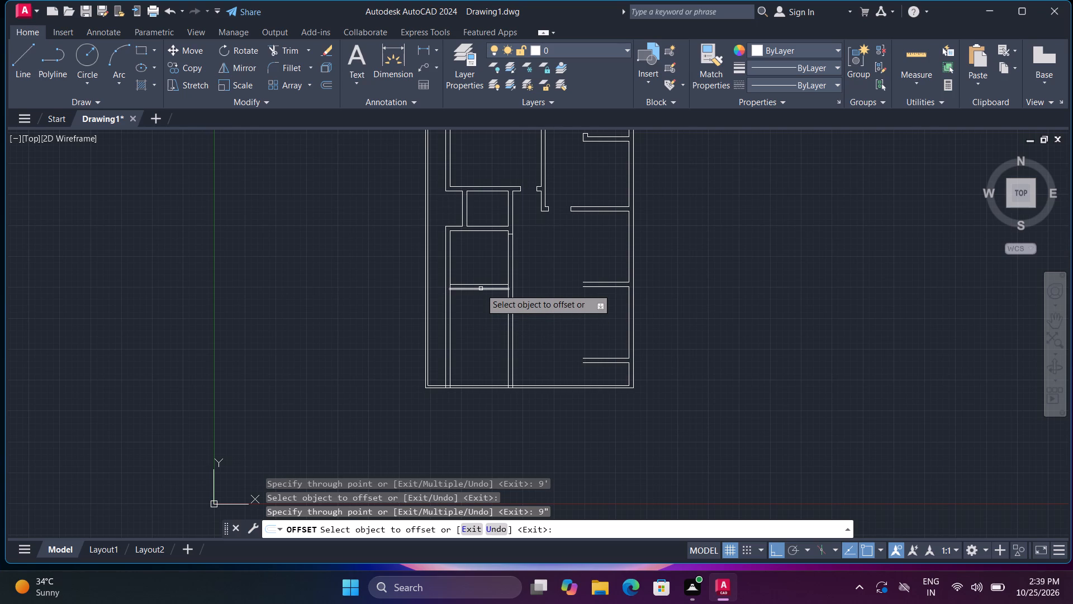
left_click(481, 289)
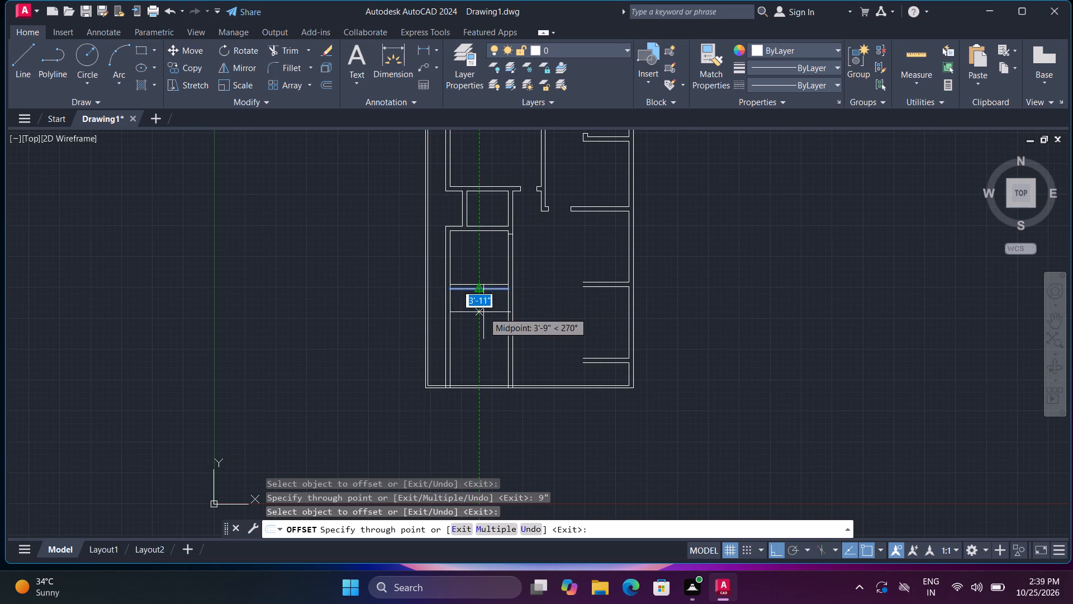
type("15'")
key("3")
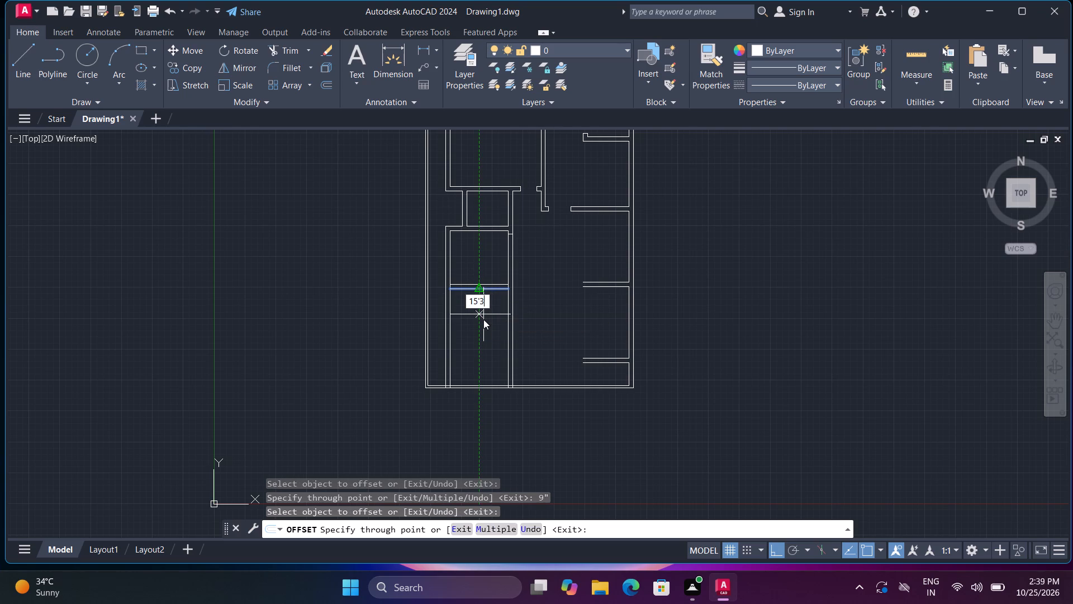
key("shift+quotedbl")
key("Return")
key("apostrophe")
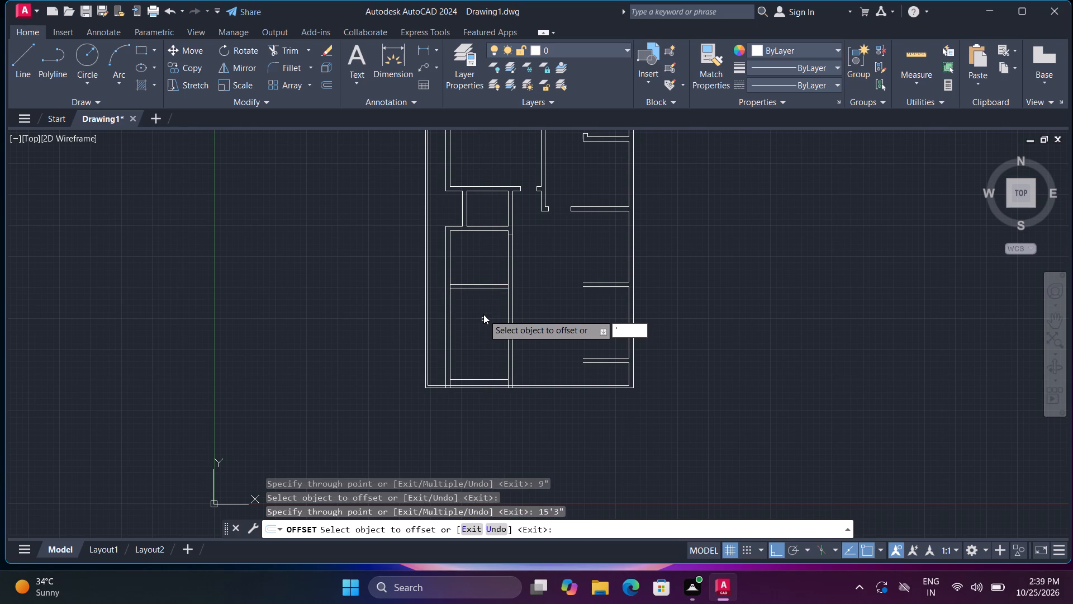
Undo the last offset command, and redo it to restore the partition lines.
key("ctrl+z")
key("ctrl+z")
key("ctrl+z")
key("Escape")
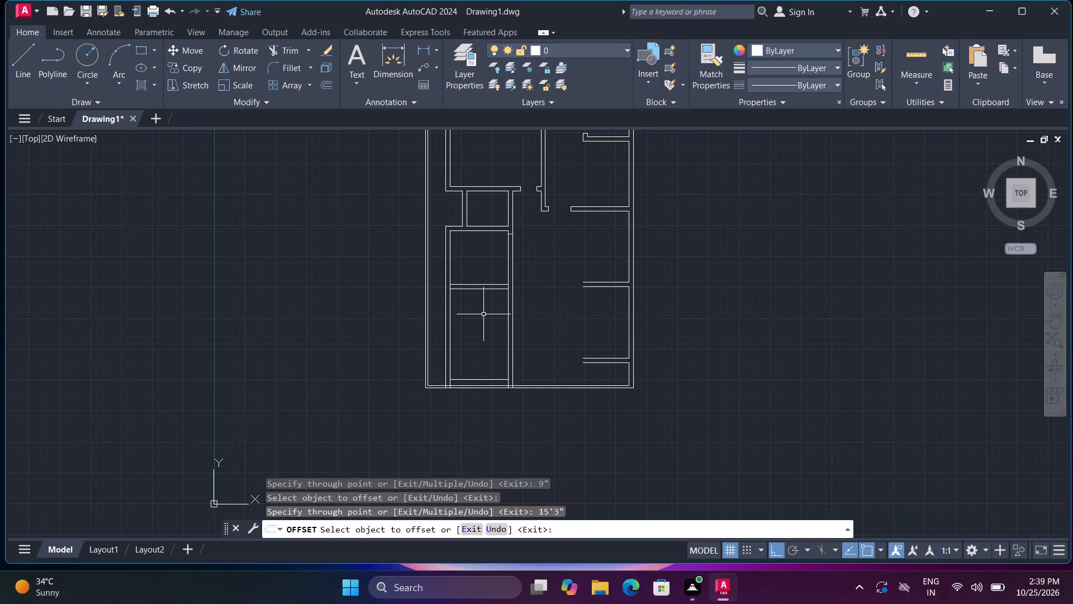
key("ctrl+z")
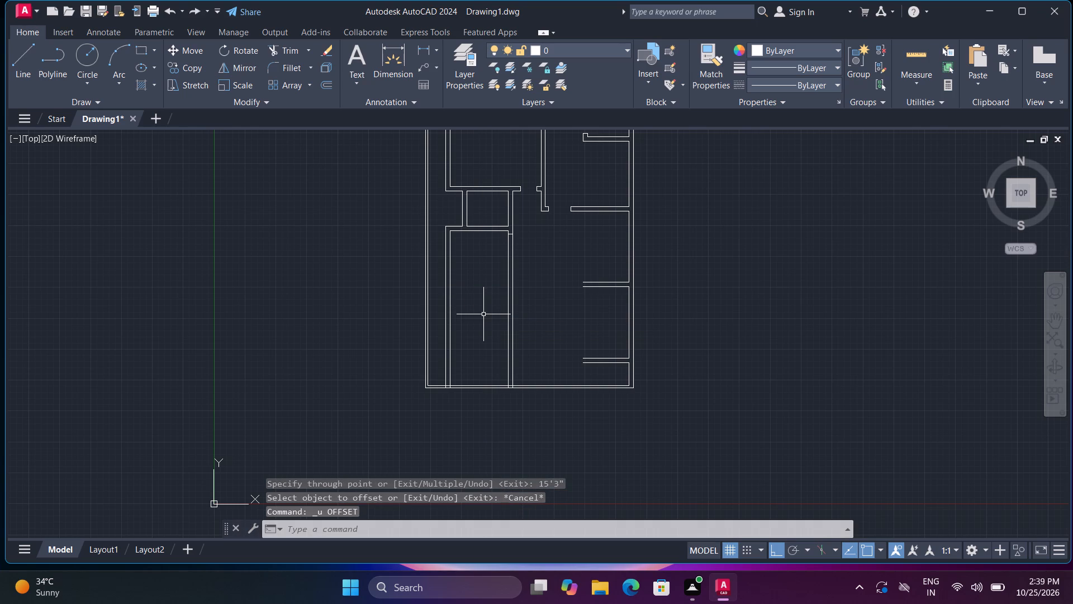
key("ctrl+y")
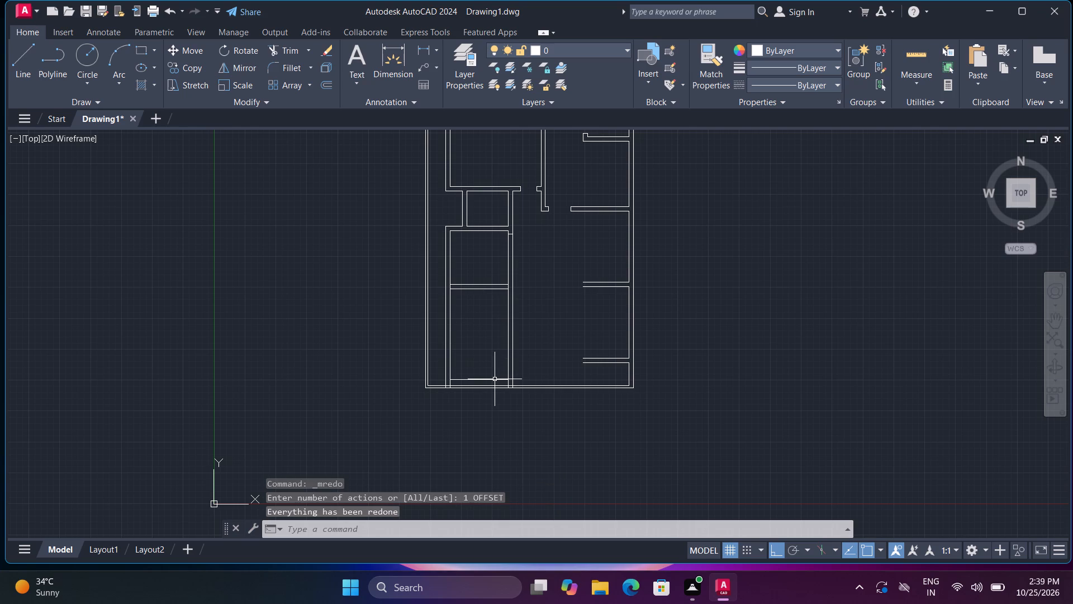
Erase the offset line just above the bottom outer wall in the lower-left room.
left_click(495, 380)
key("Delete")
Extend both lines of the new partition wall leftward to the inner face of the left outer wall.
scroll(487, 316, "up", 2)
middle_click_drag(487, 310, 498, 376)
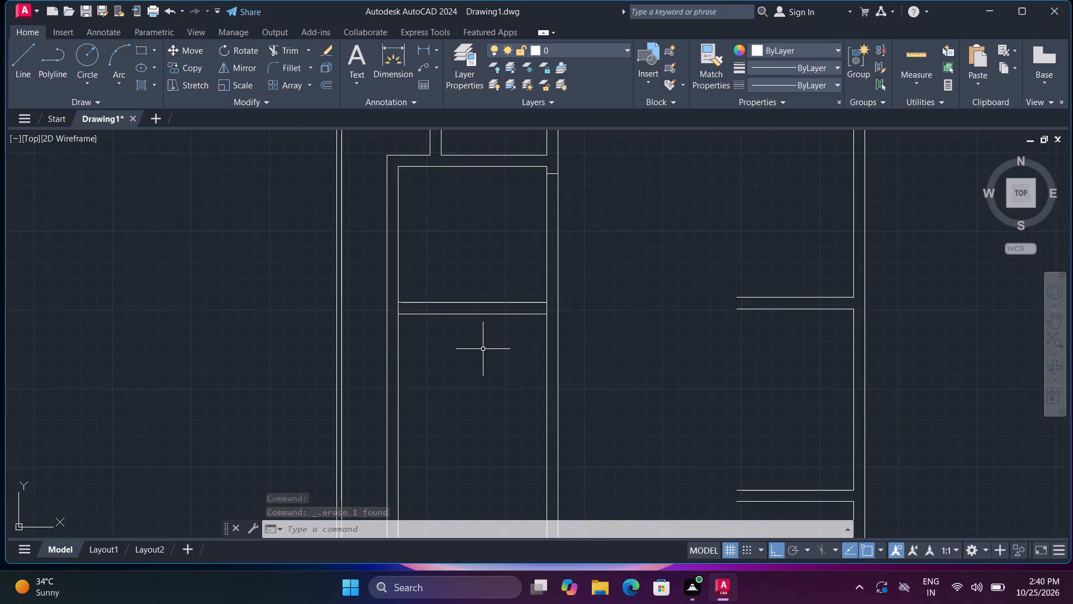
middle_click_drag(466, 338, 490, 423)
key("e")
key("x")
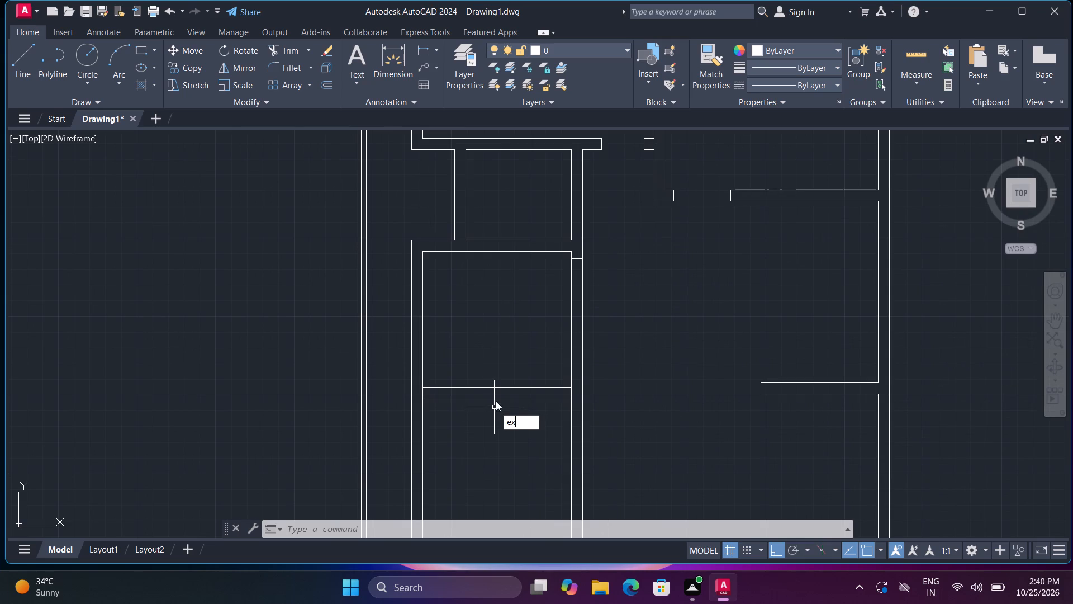
key("space")
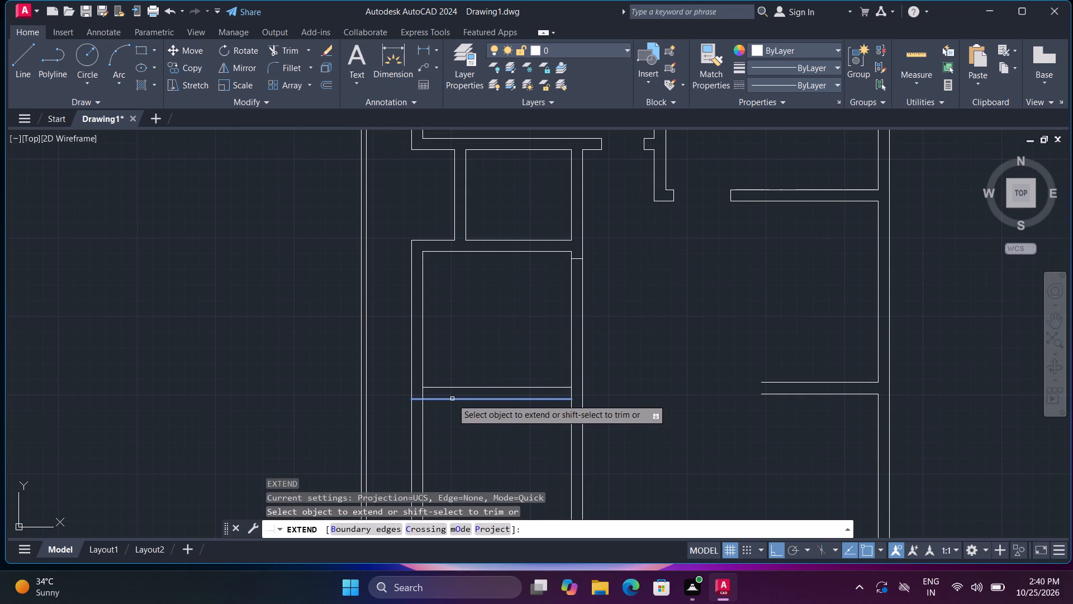
left_click(448, 399)
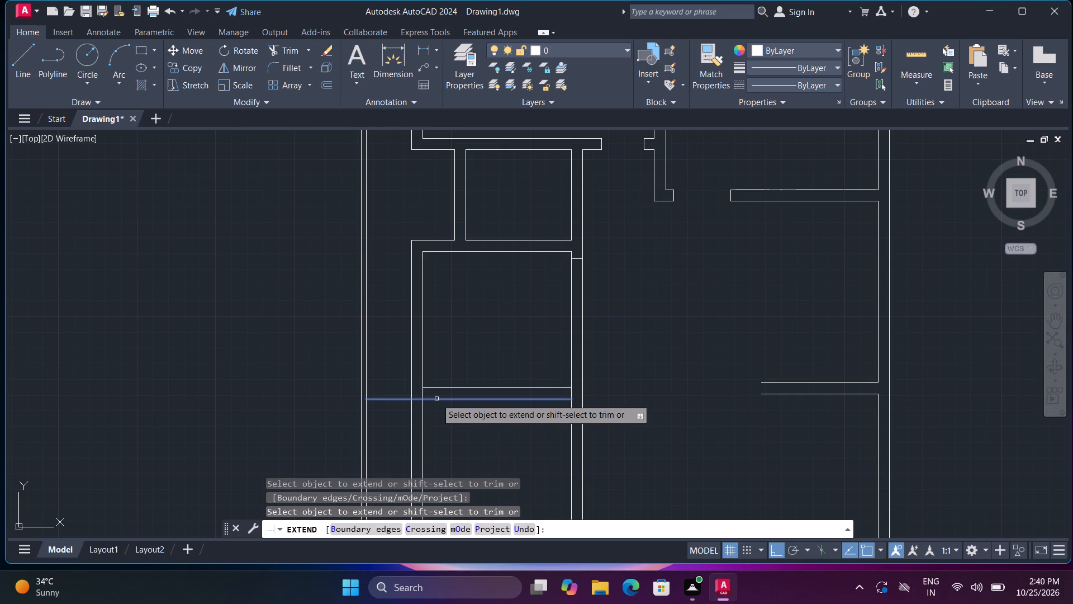
left_click(436, 399)
left_click(443, 386)
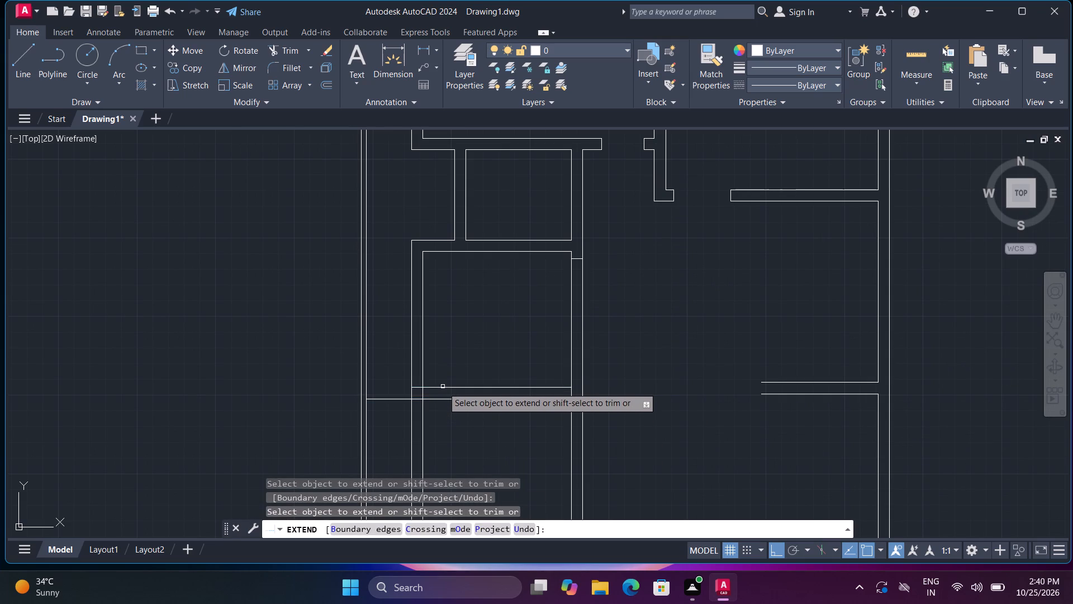
left_click(438, 388)
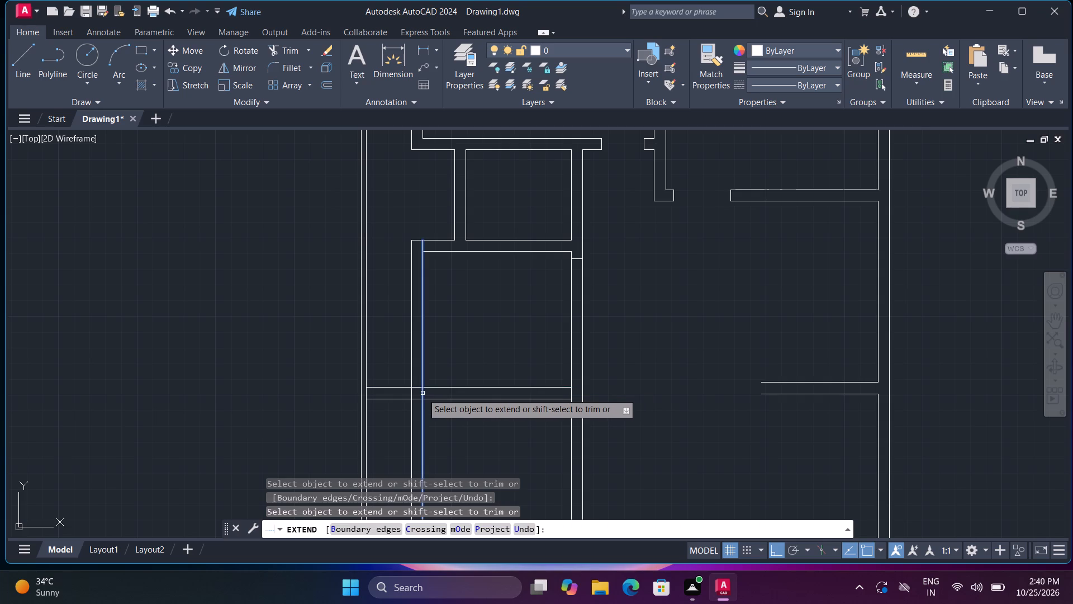
Trim the partition's junctions with the room's left wall and the outer wall, and remove the room's two left wall lines below the partition.
left_click(422, 393, "shift")
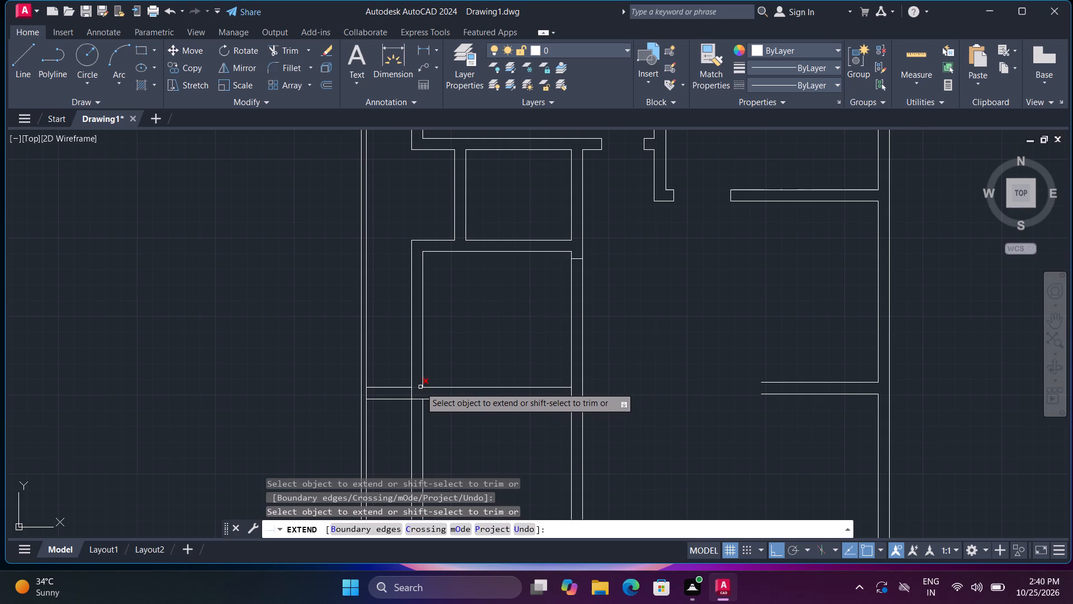
left_click(420, 387, "shift")
left_click(365, 394, "shift")
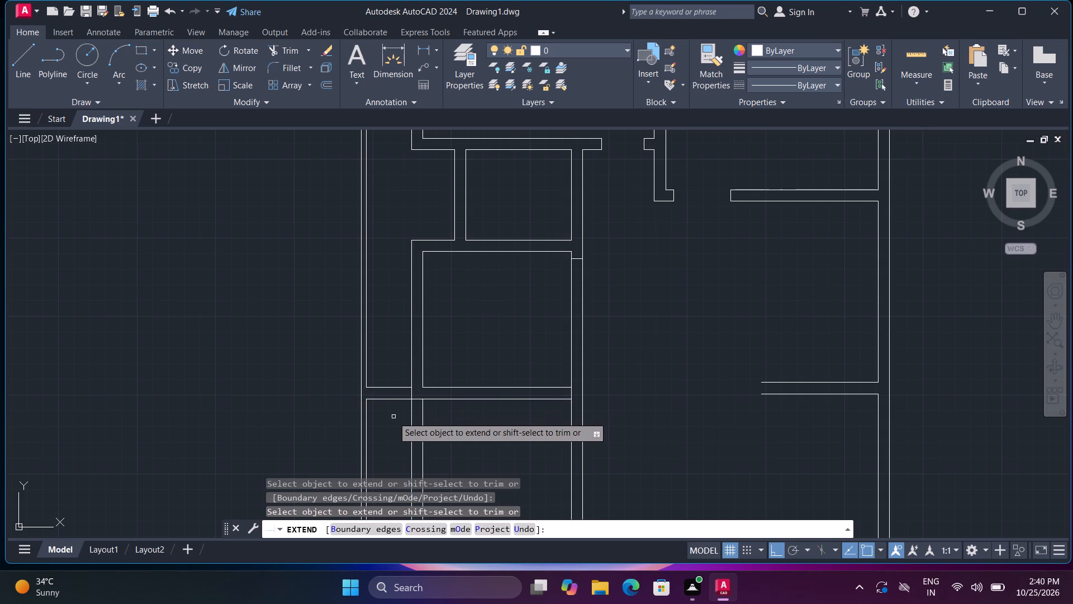
left_click_drag(392, 417, 437, 424, "shift")
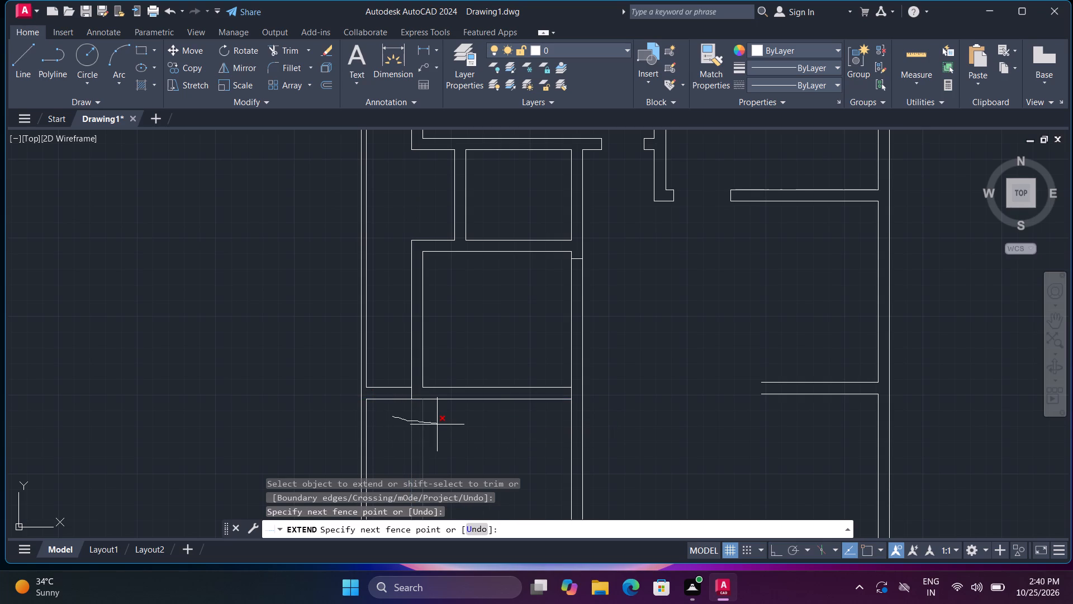
left_click_drag(437, 424, 438, 424, "shift")
scroll(443, 428, "down", 1)
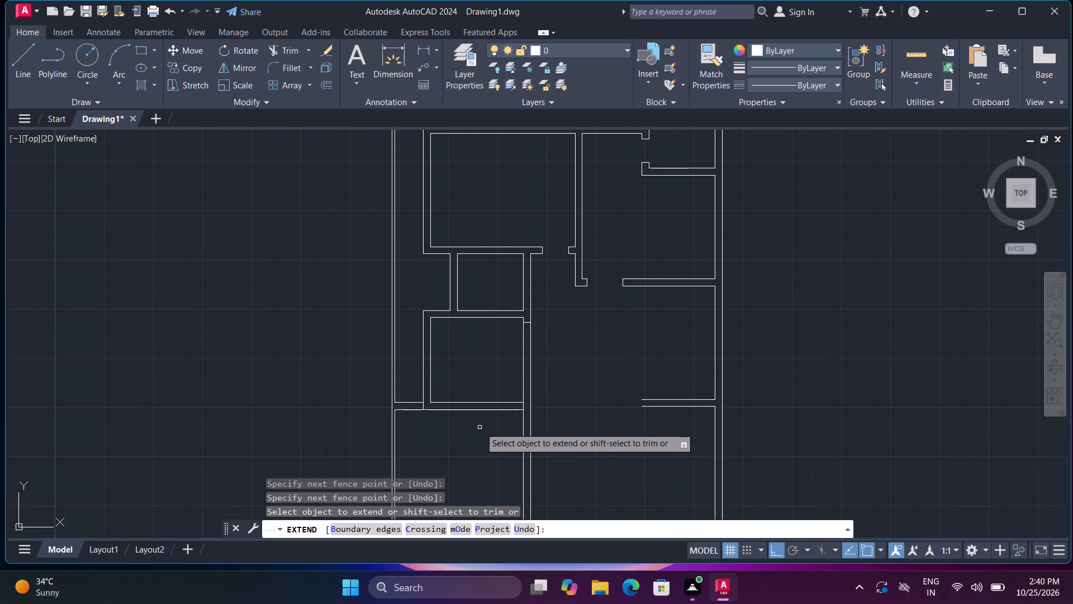
middle_click_drag(490, 349, 491, 385)
middle_click(491, 385)
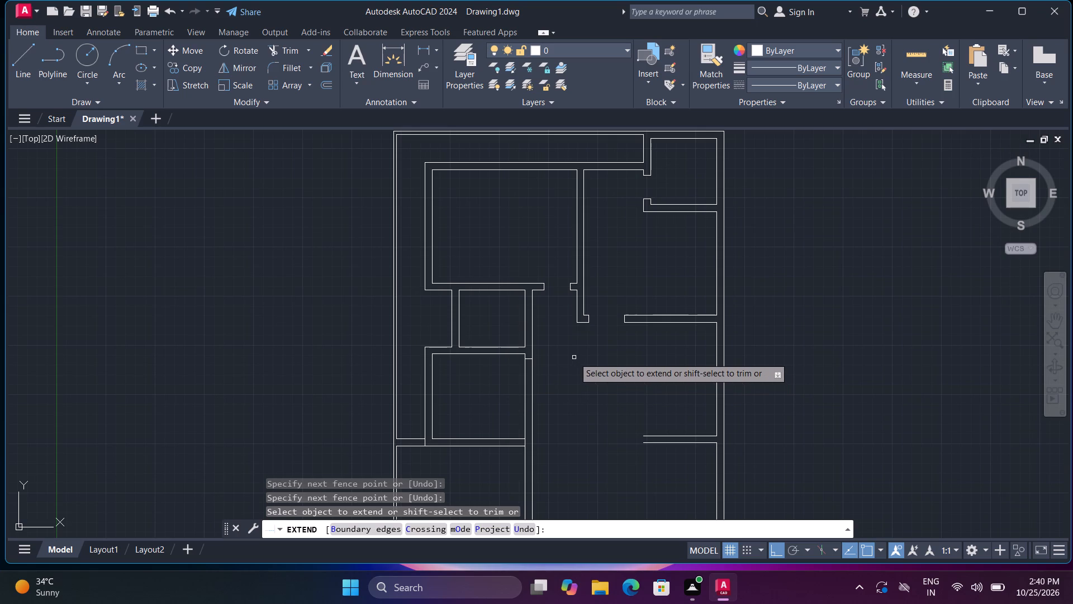
middle_click_drag(573, 357, 588, 394)
key("Escape")
Start a new line in the floor plan.
type("l")
key("space")
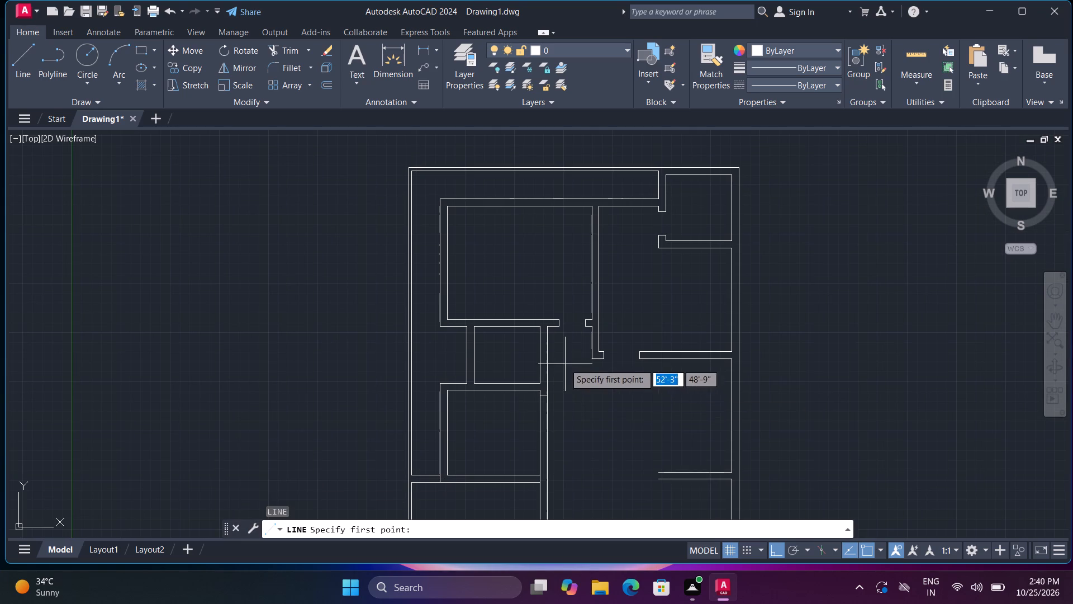
middle_click_drag(566, 375, 594, 449)
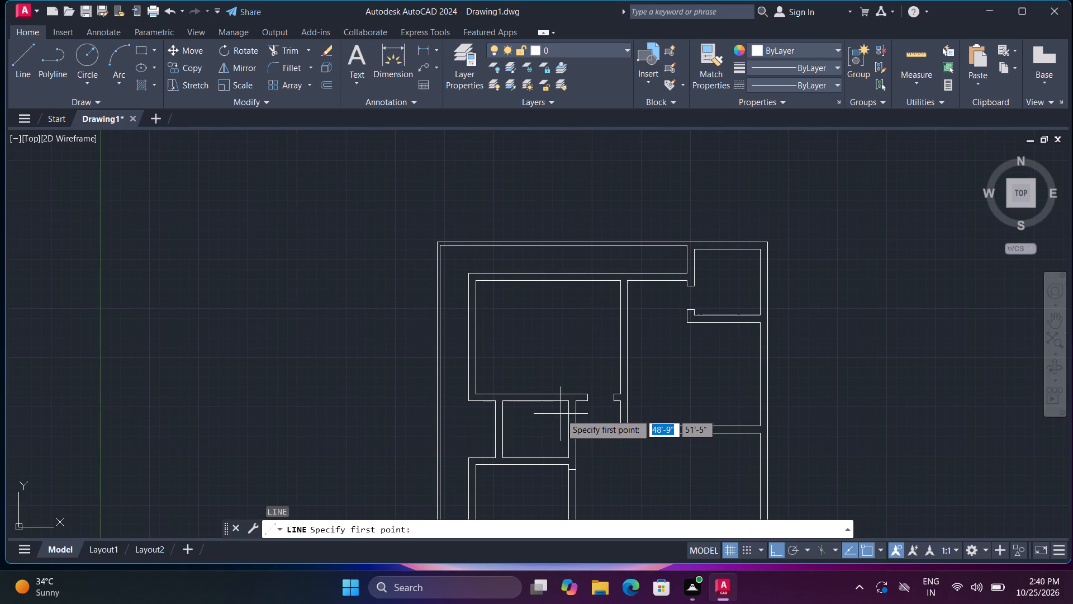
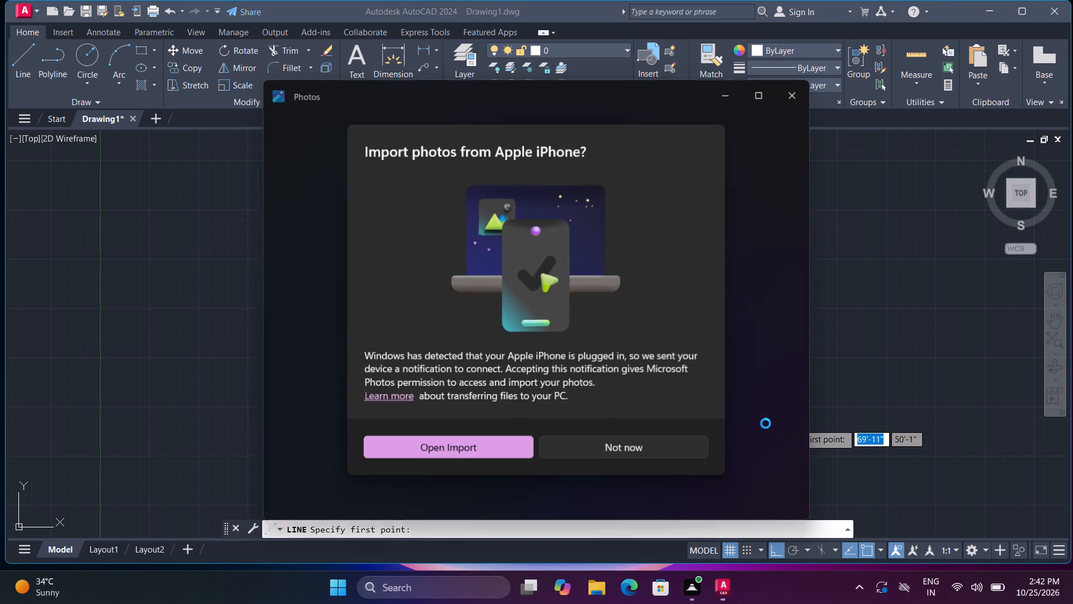
Decline the Photos app's offer to import photos from the connected iPhone.
left_click(686, 436)
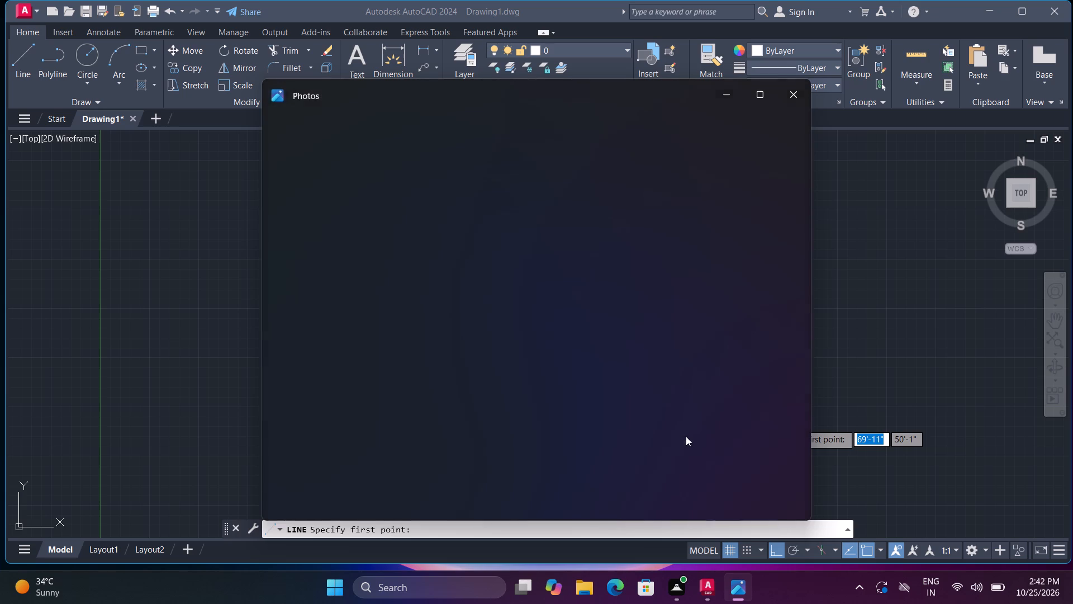
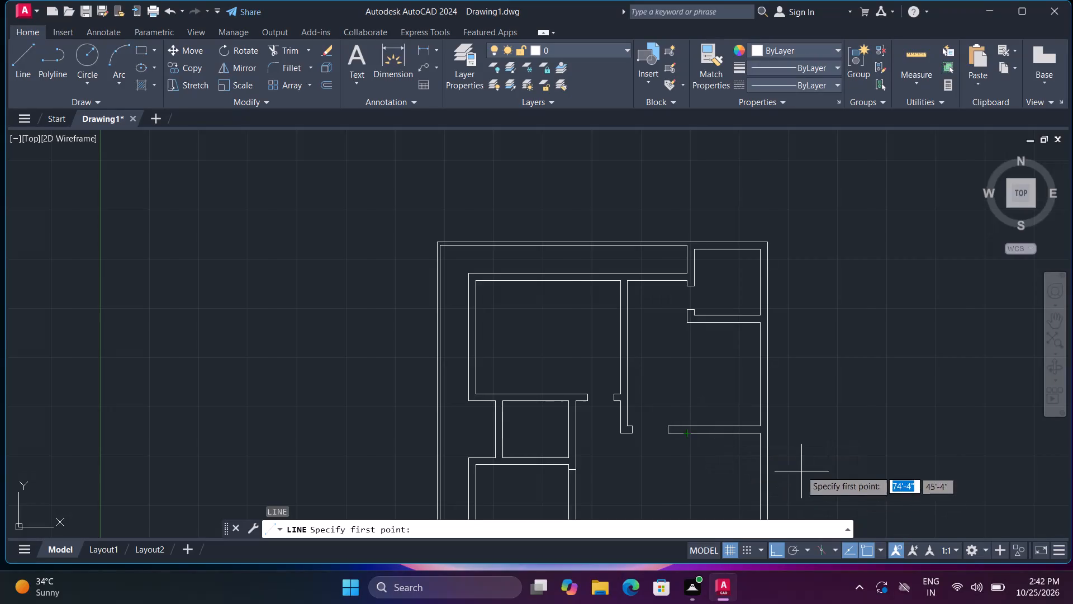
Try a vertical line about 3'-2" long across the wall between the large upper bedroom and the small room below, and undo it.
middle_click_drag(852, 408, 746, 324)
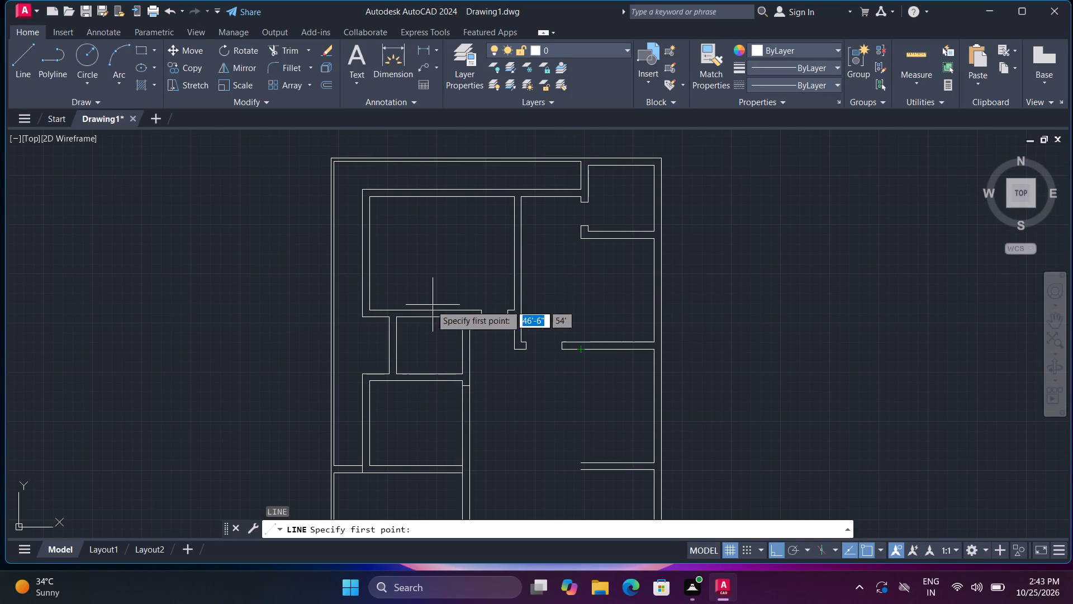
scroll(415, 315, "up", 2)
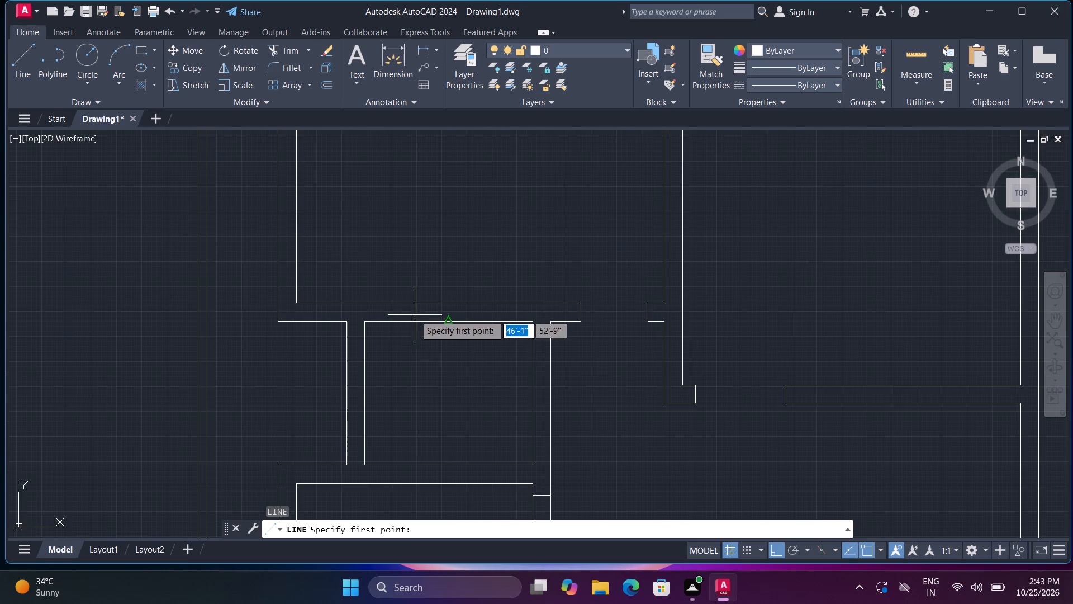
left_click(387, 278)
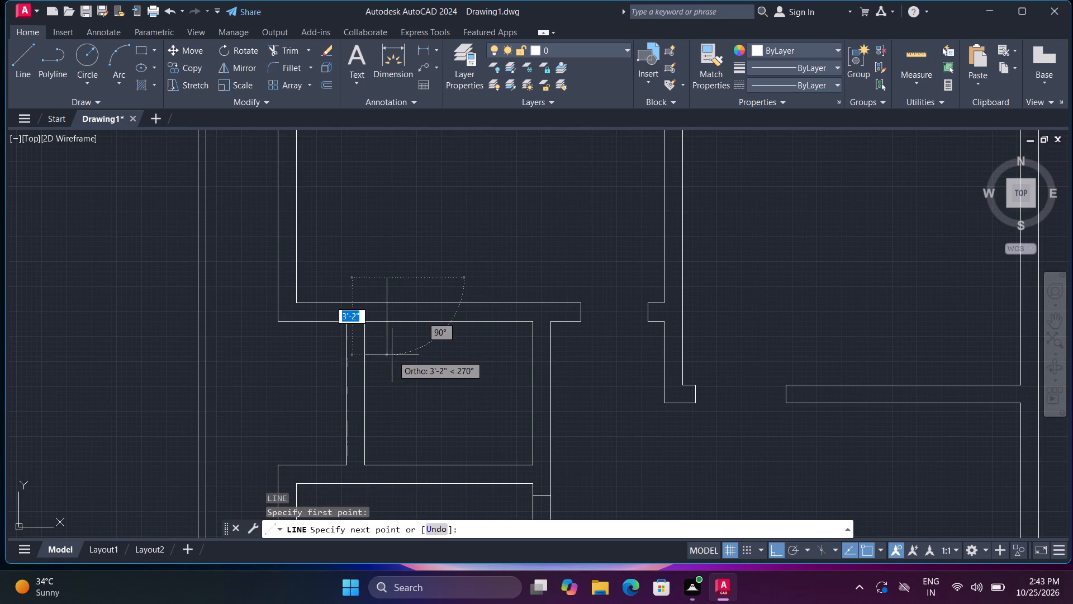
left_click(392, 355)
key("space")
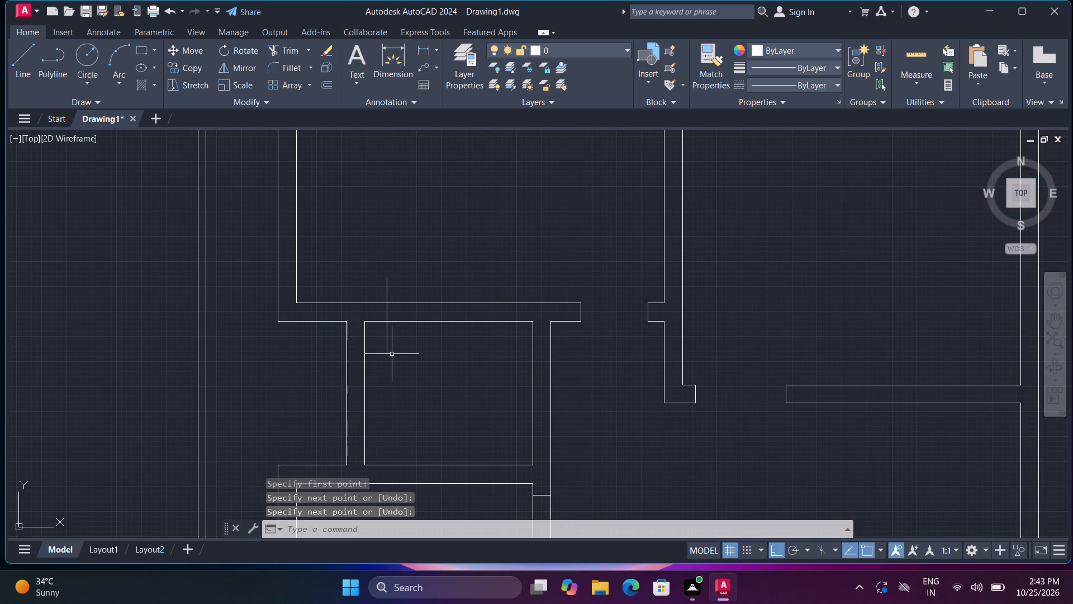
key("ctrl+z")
Start a new Line command with the large upper bedroom in view.
middle_click_drag(521, 287, 439, 358)
scroll(416, 356, "up", 2)
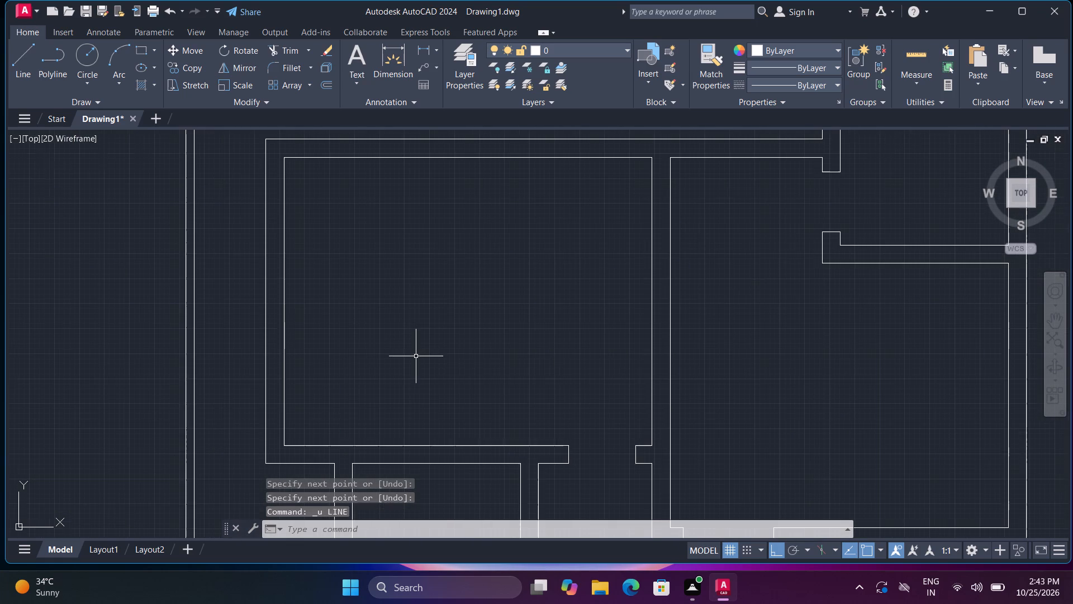
type("l")
key("space")
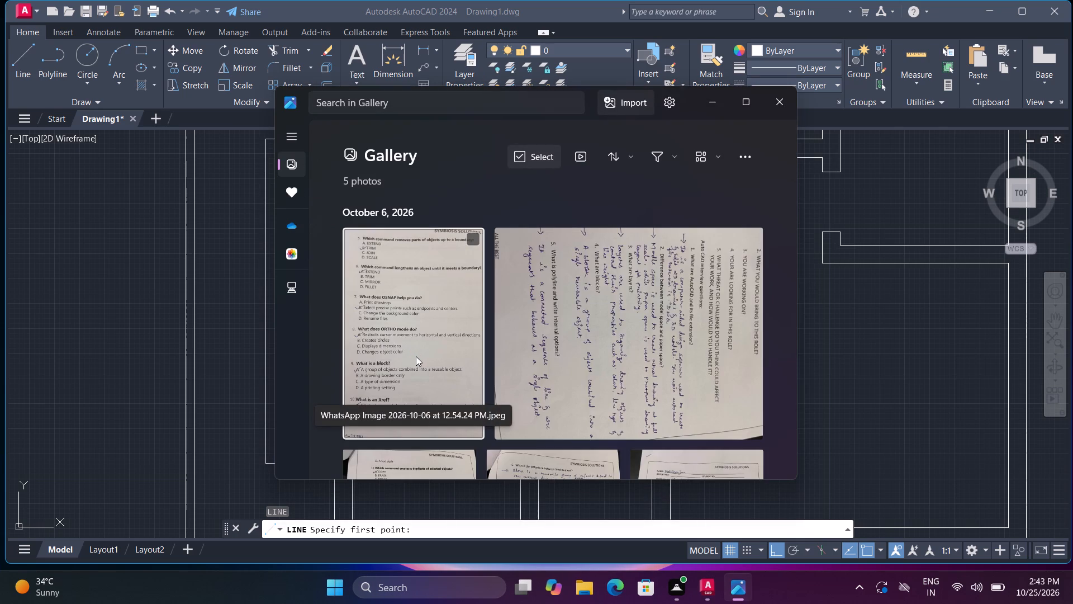
In the Photos app, look through the gallery images and the iCloud Photos section.
scroll(530, 330, "down", 4)
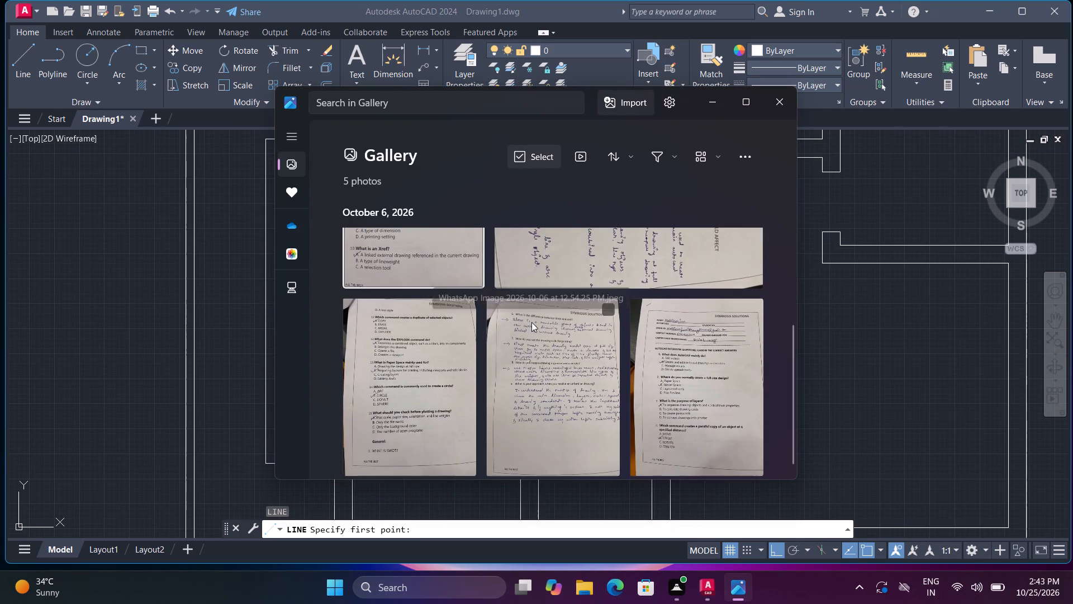
left_click(298, 252)
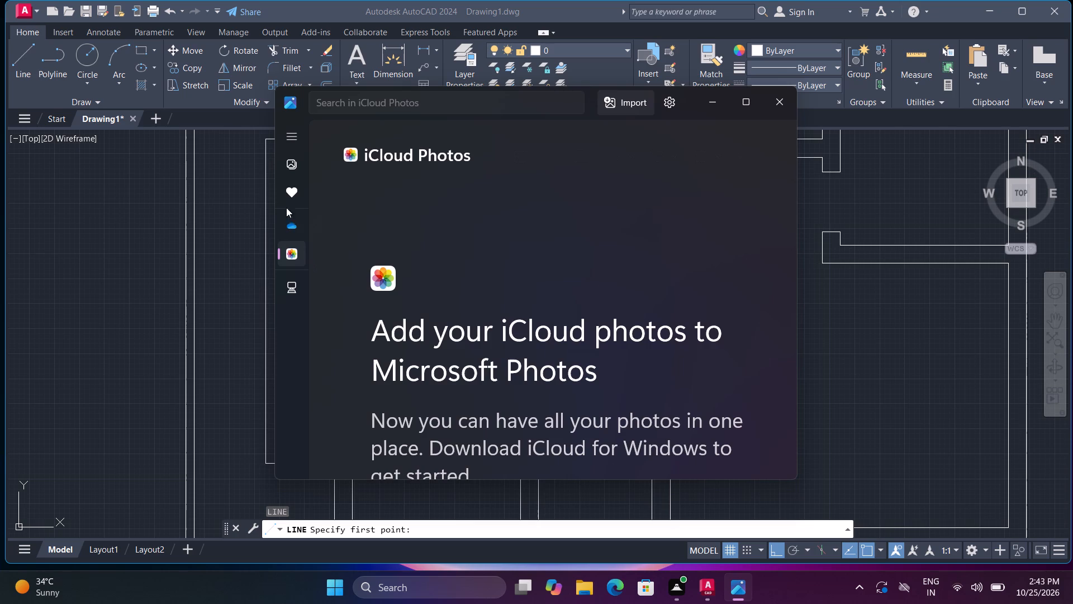
left_click(295, 181)
left_click(291, 168)
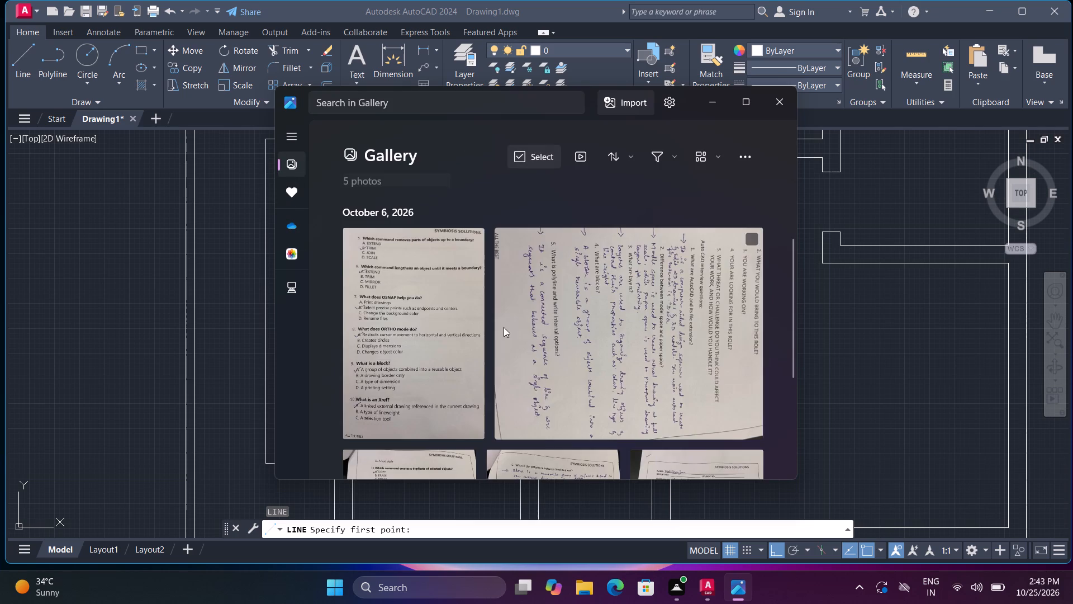
scroll(510, 331, "up", 5)
scroll(515, 338, "down", 12)
scroll(518, 338, "up", 6)
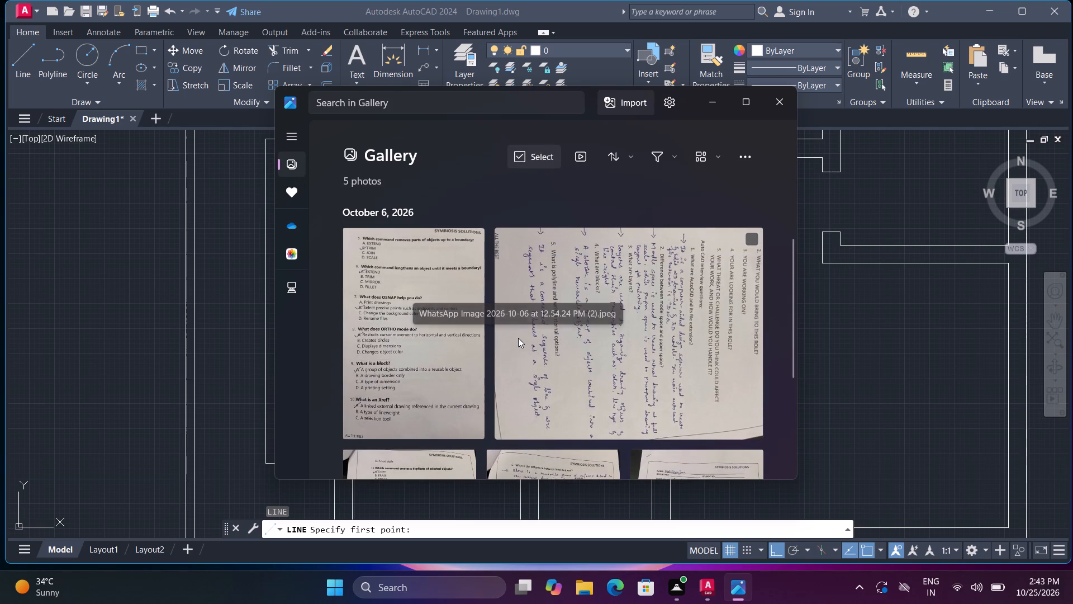
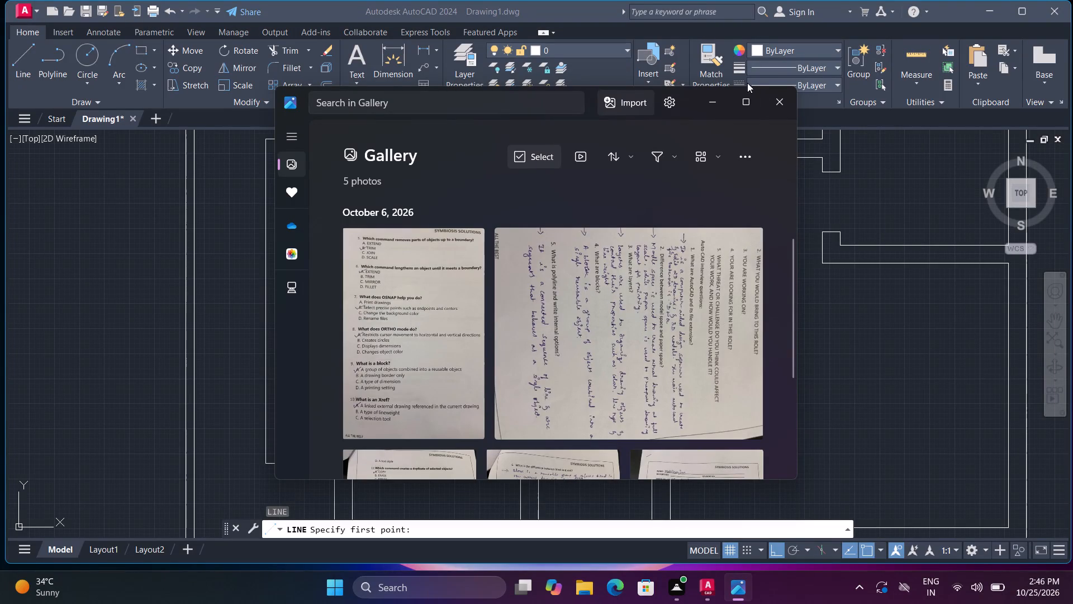
Close the Photos gallery and decline the iPhone photo import to return to the AutoCAD drawing.
left_click(786, 100)
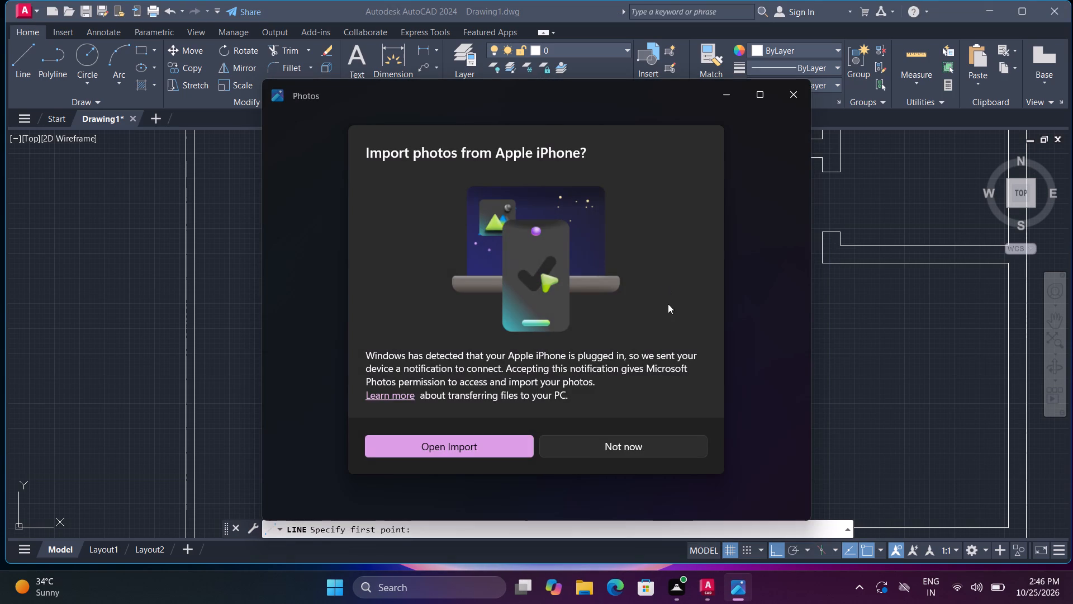
left_click(637, 443)
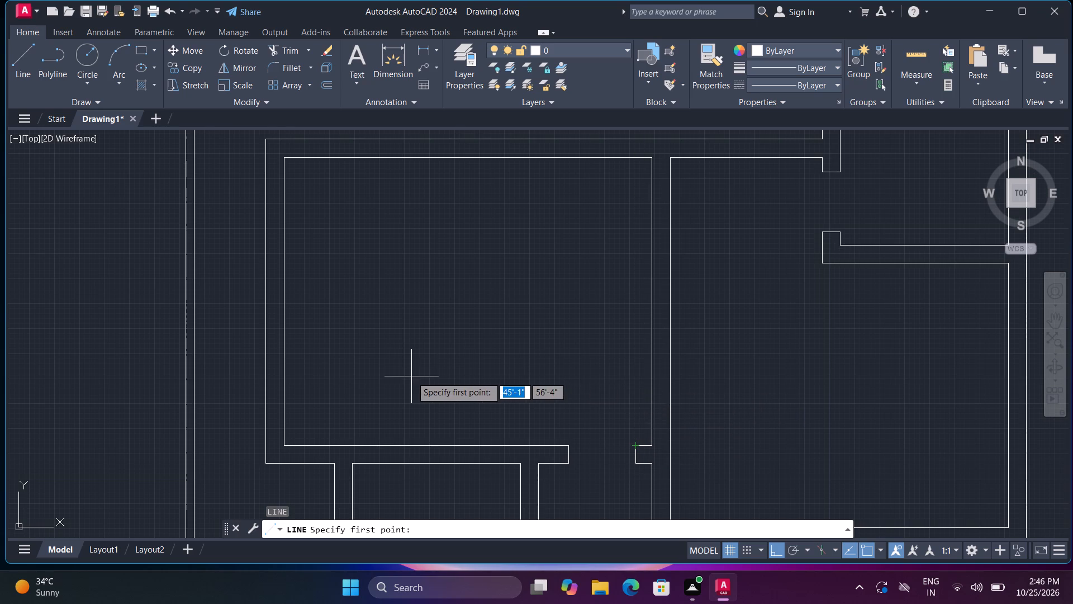
Draw two short vertical lines across the wall between the large upper bedroom and the small room below it.
middle_click_drag(411, 376, 402, 332)
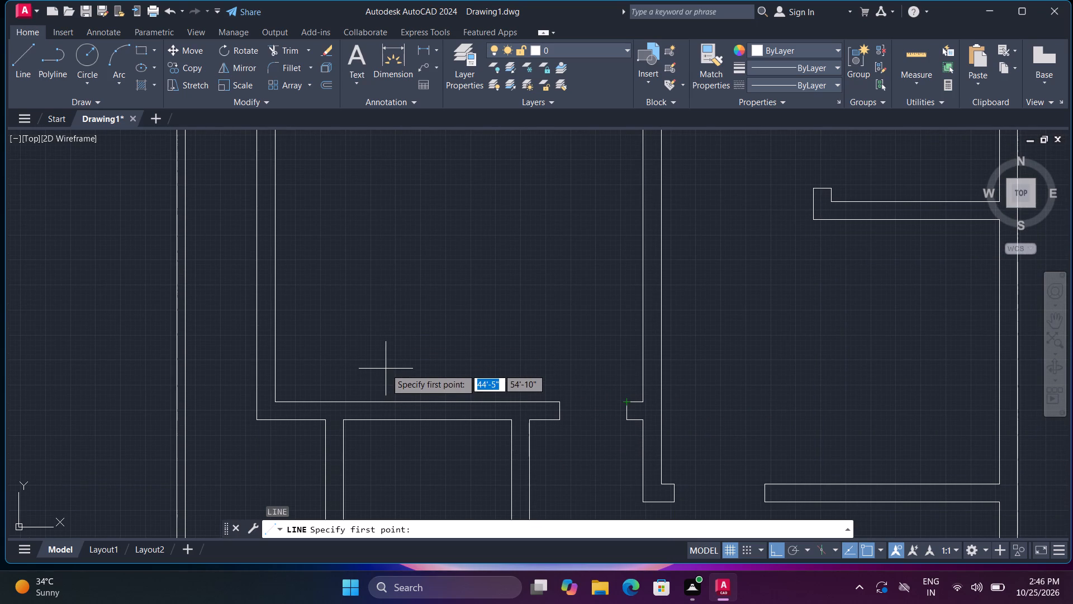
scroll(386, 369, "down", 2)
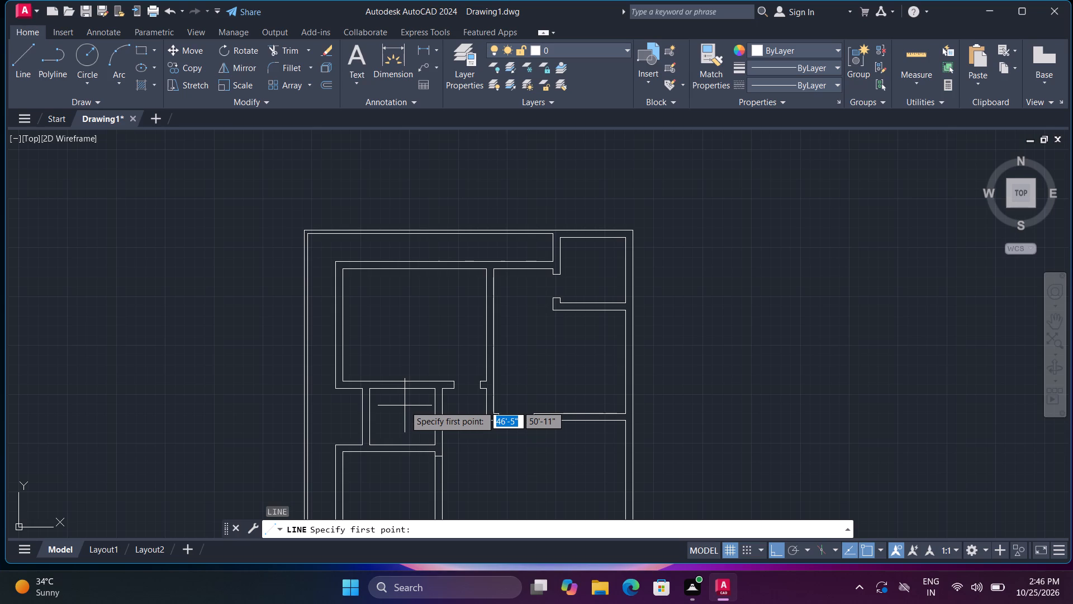
scroll(405, 404, "up", 2)
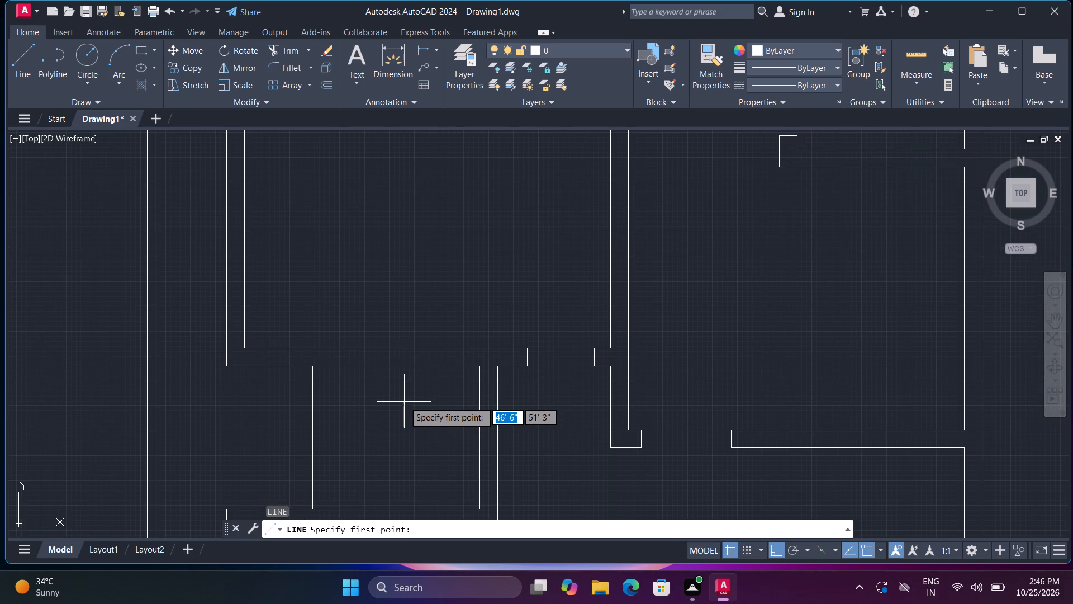
left_click(329, 338)
left_click(327, 386)
key("space")
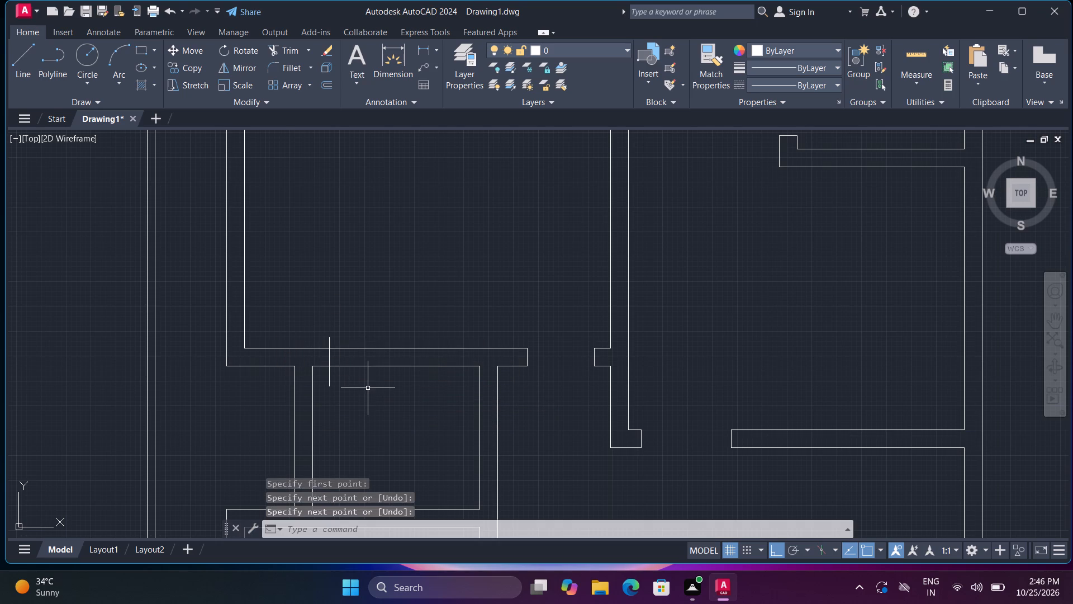
key("space")
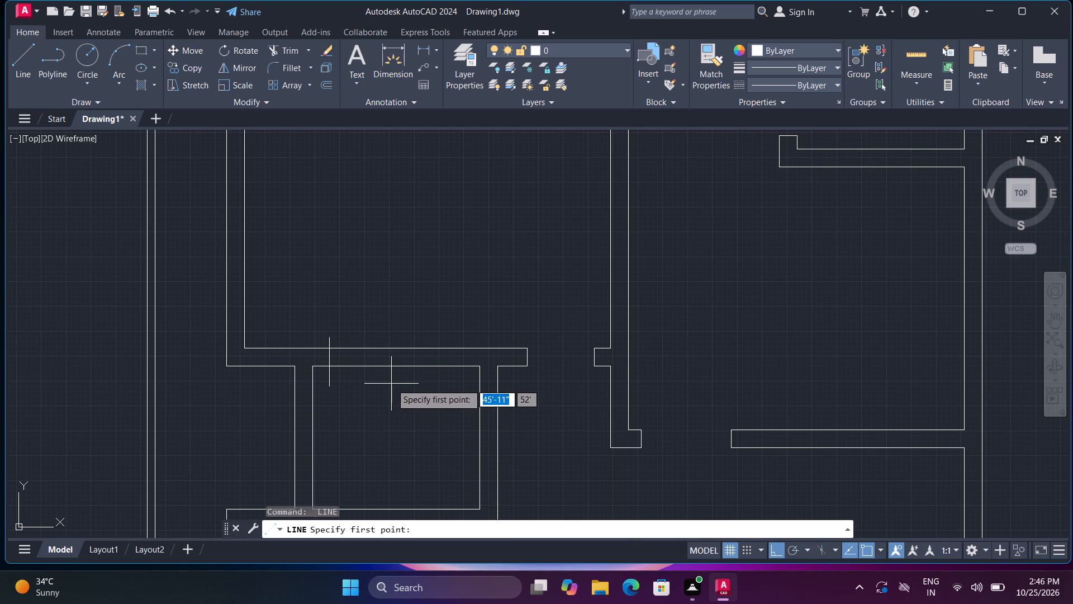
left_click(390, 382)
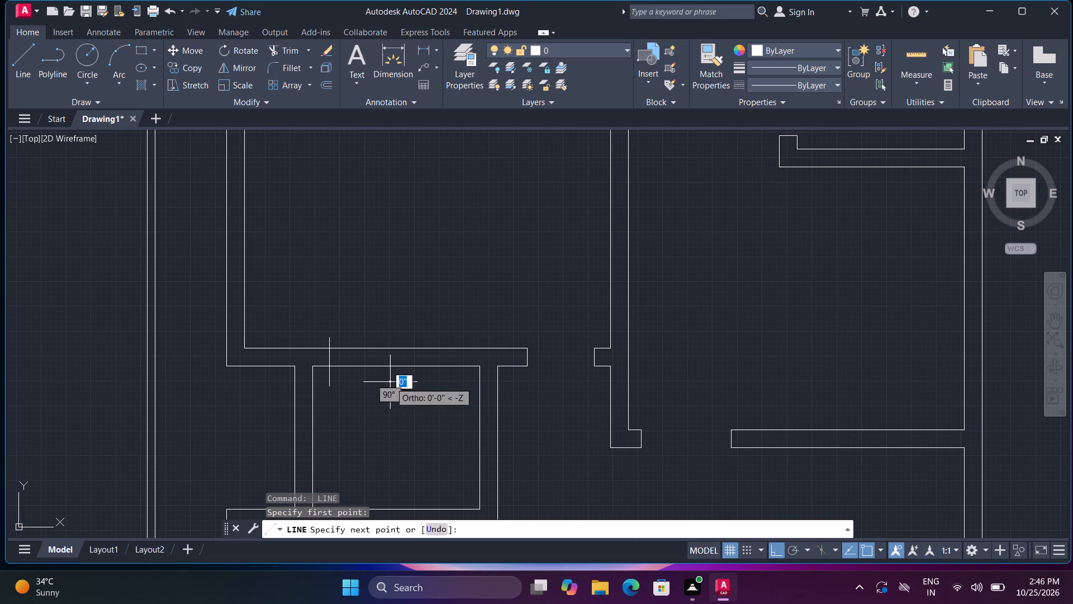
left_click(391, 319)
key("space")
scroll(406, 383, "down", 2)
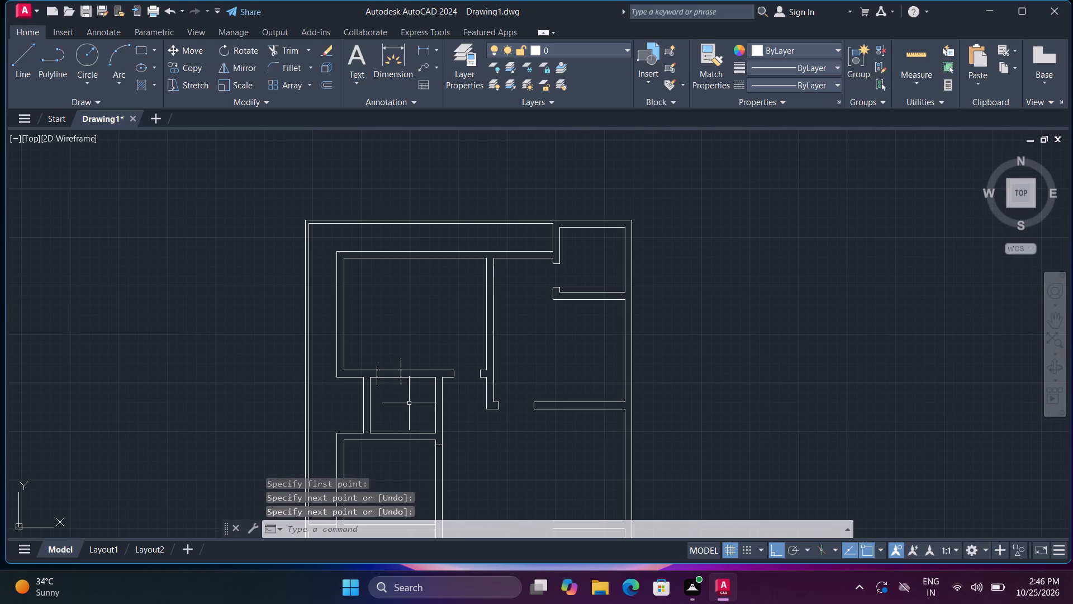
Draw a short horizontal line across the right wall of the room below the small one, beneath the existing cross line.
middle_click_drag(410, 406, 395, 334)
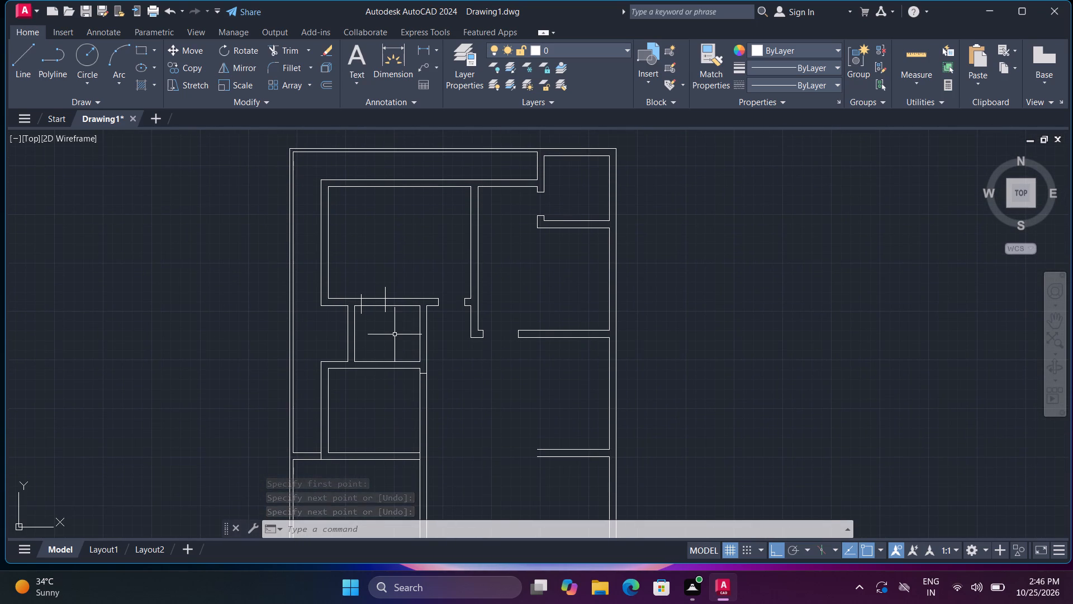
scroll(391, 391, "up", 2)
scroll(393, 397, "down", 1)
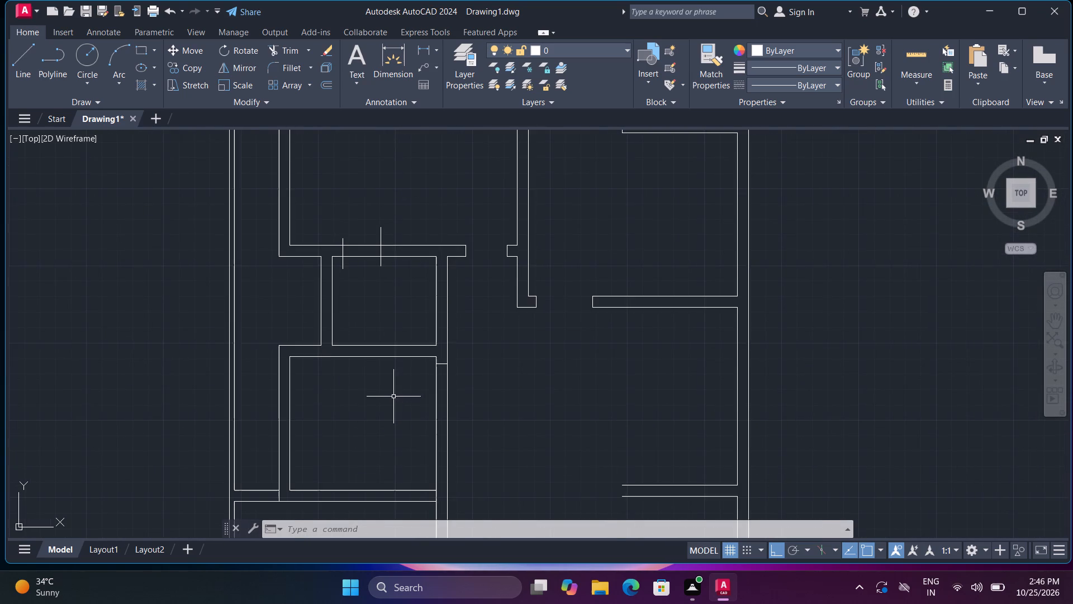
scroll(393, 397, "down", 1)
middle_click_drag(393, 394, 382, 354)
scroll(382, 354, "up", 1)
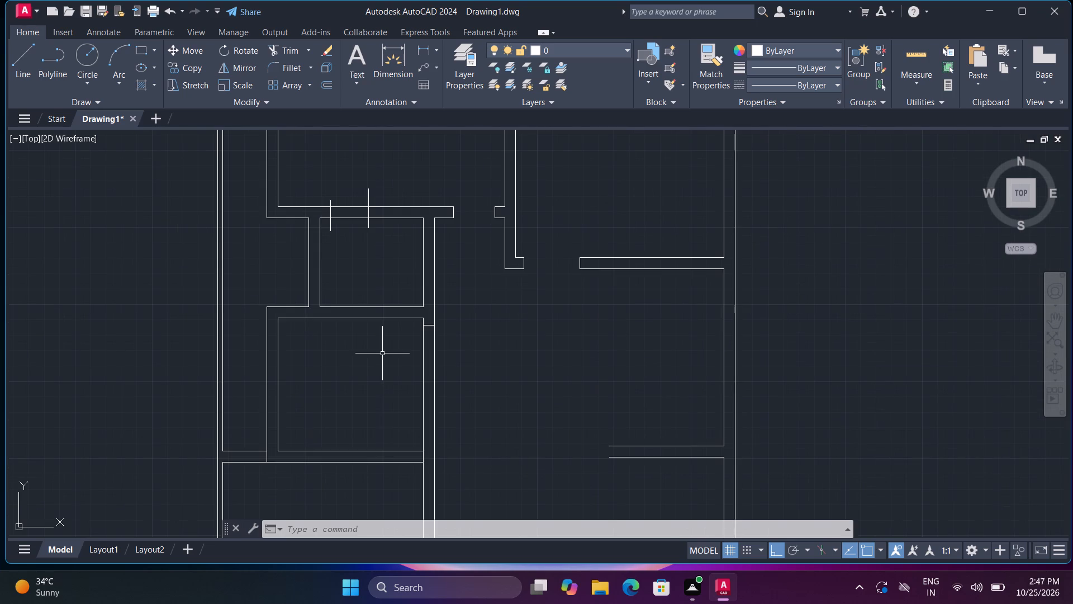
key("space")
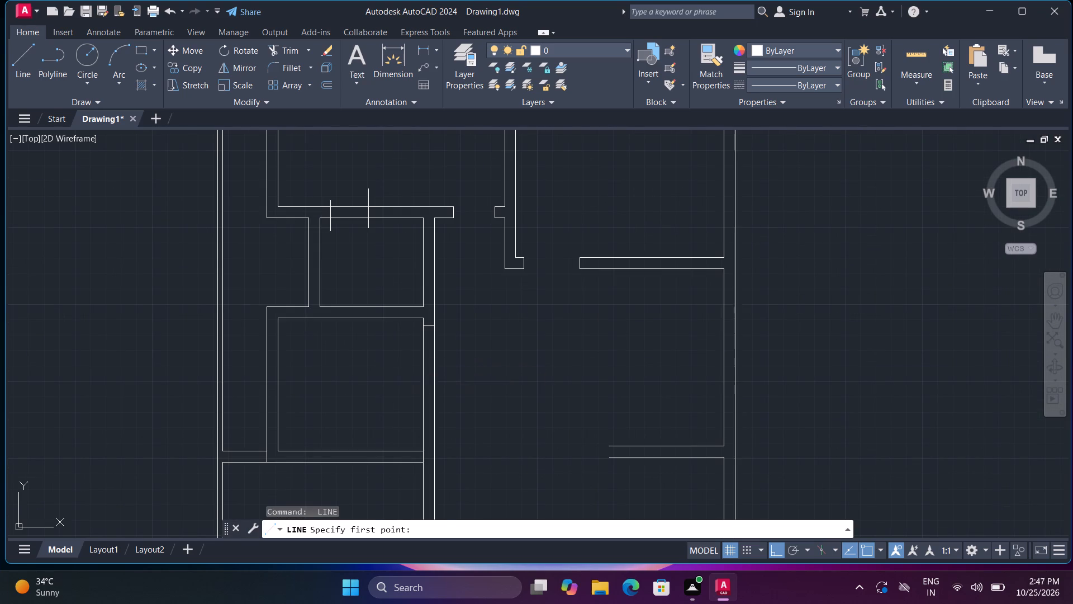
left_click(403, 362)
left_click(457, 361)
key("space")
Draw two short vertical lines across the left half of that room's bottom wall, the first near its lower-left corner.
scroll(459, 375, "down", 1)
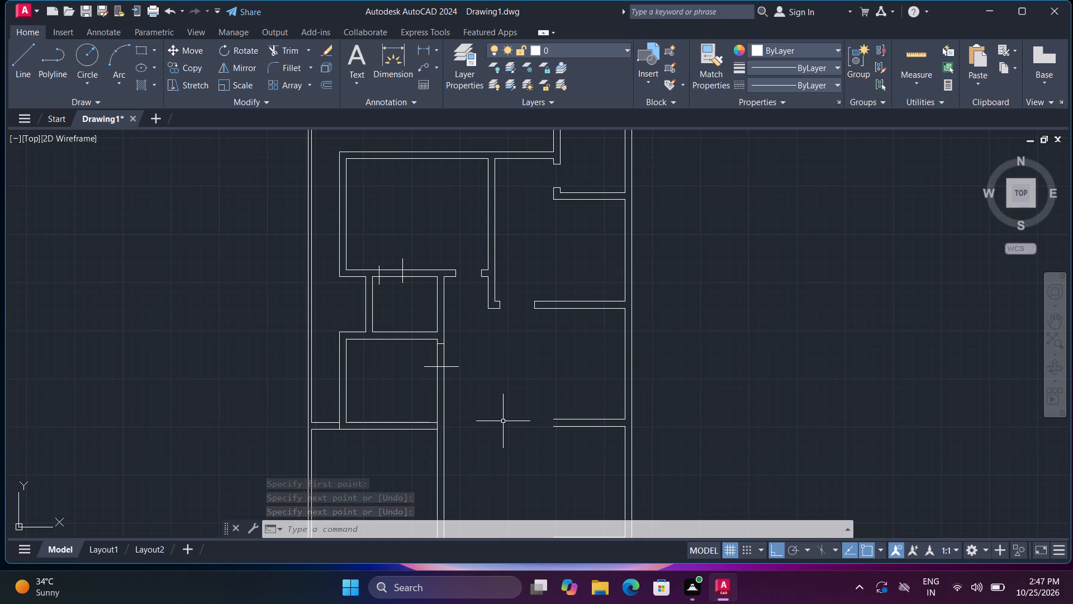
middle_click_drag(503, 421, 476, 285)
middle_click(476, 285)
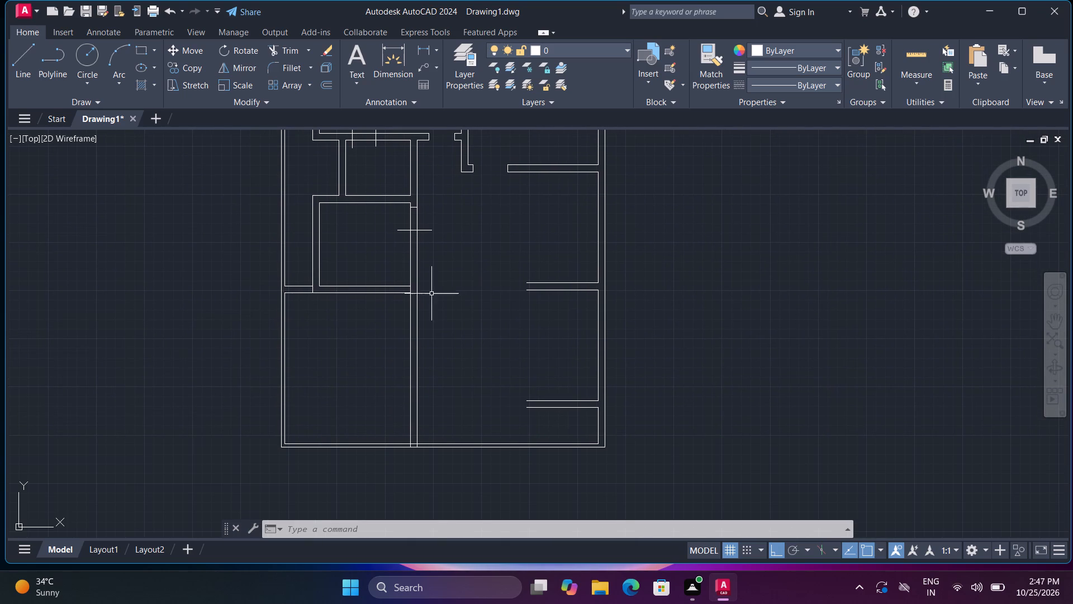
middle_click_drag(348, 317, 373, 333)
scroll(352, 321, "up", 2)
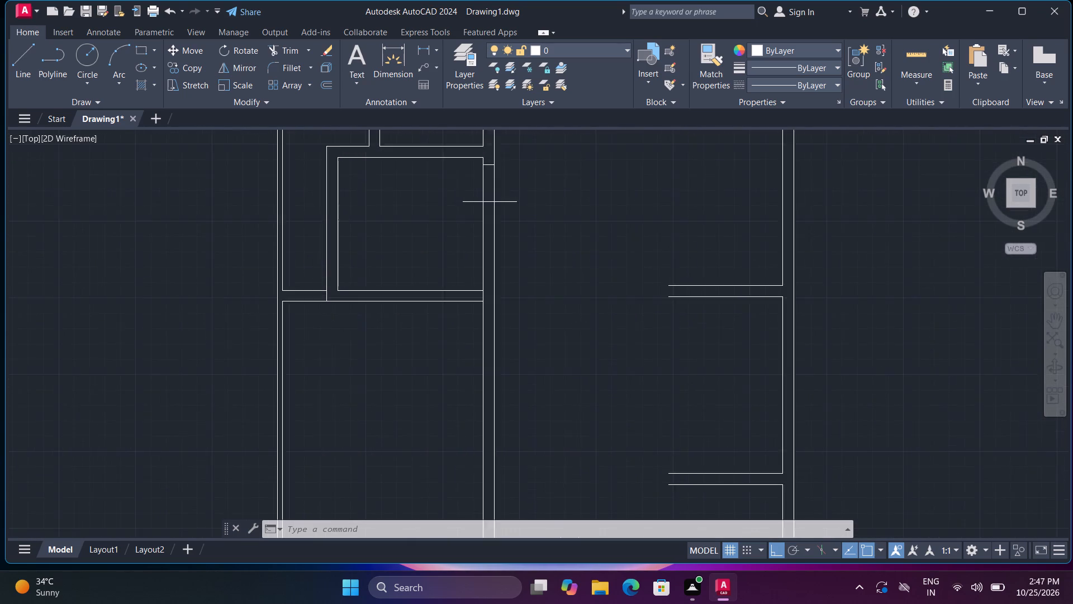
middle_click_drag(357, 324, 362, 396)
scroll(361, 397, "down", 1)
key("space")
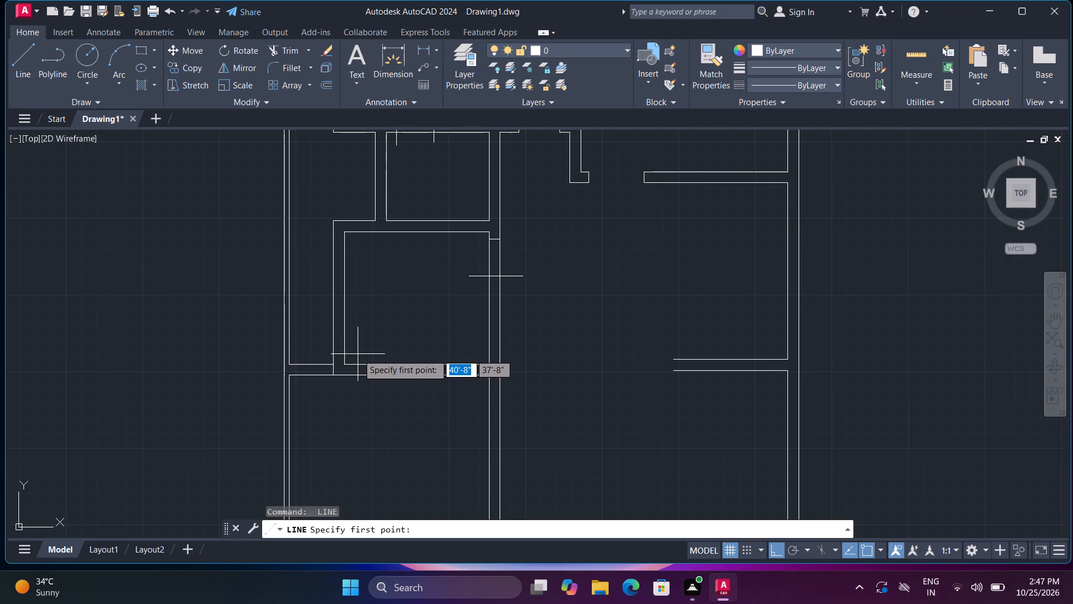
left_click(358, 354)
left_click(360, 392)
key("space")
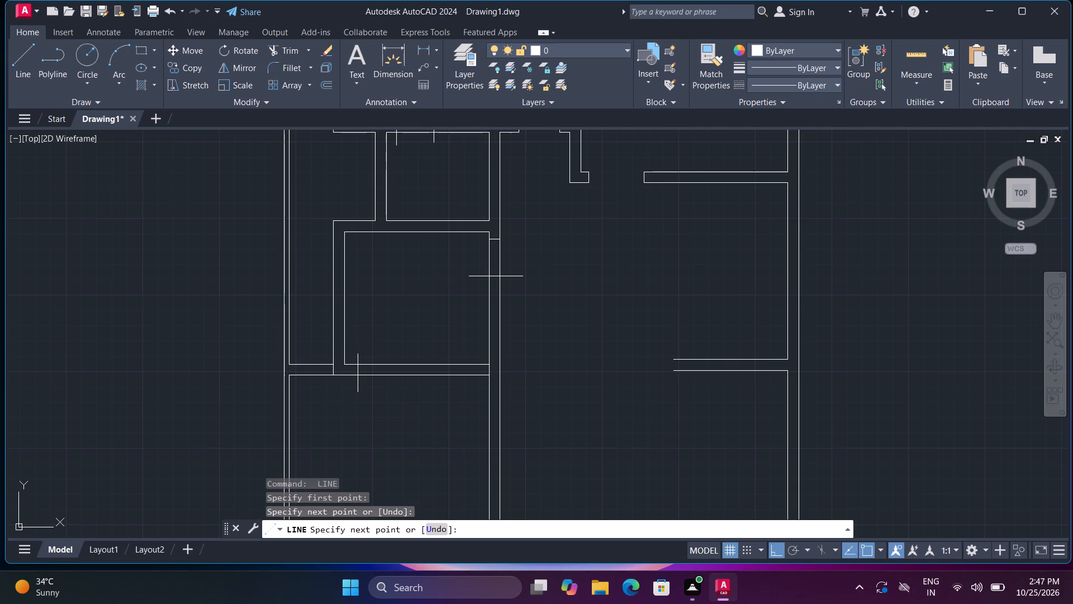
key("space")
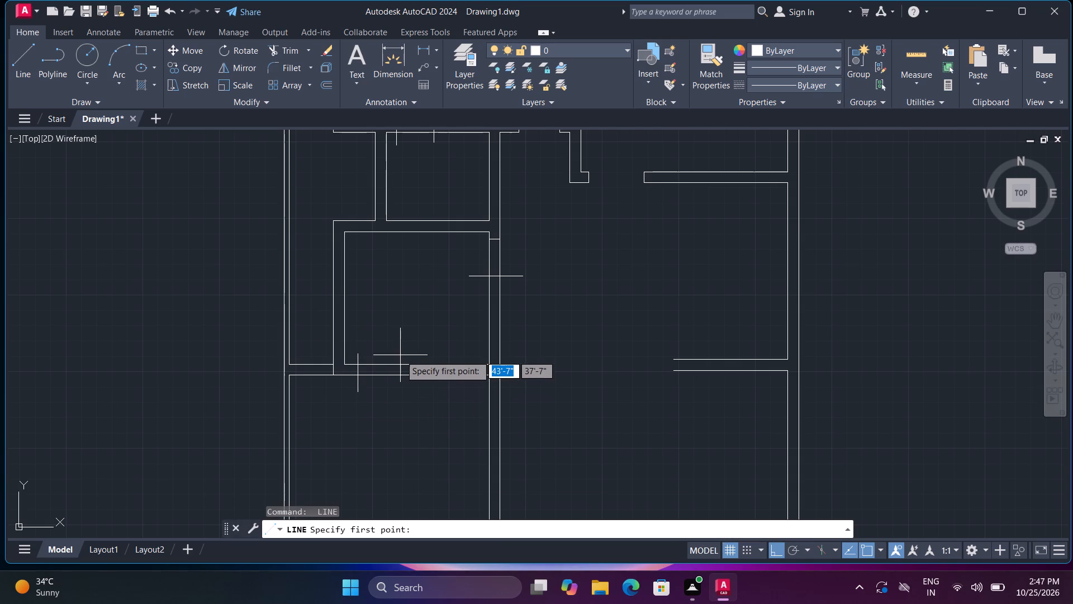
left_click(405, 354)
left_click(405, 393)
key("space")
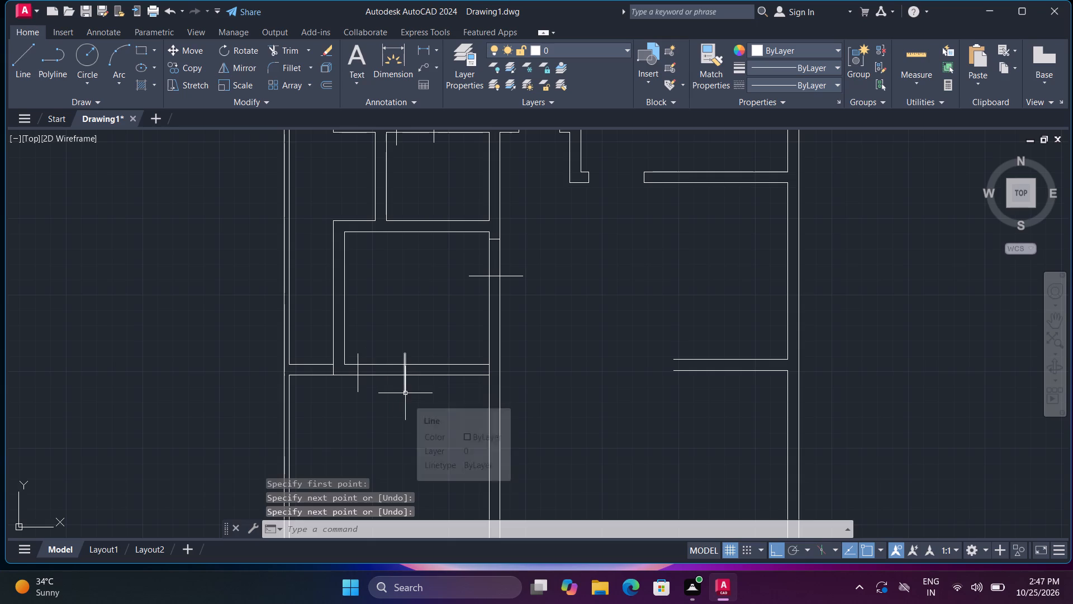
Draw two more short vertical lines across the right half of the same bottom wall, the first about 2'-4" long.
key("space")
left_click(421, 355)
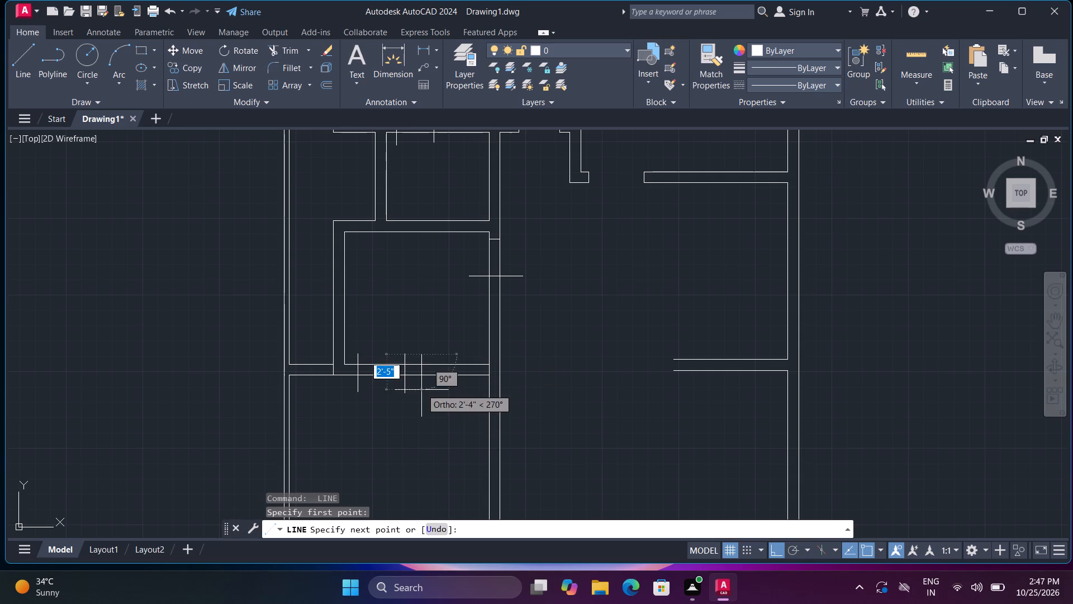
left_click(421, 390)
key("space")
key("space")
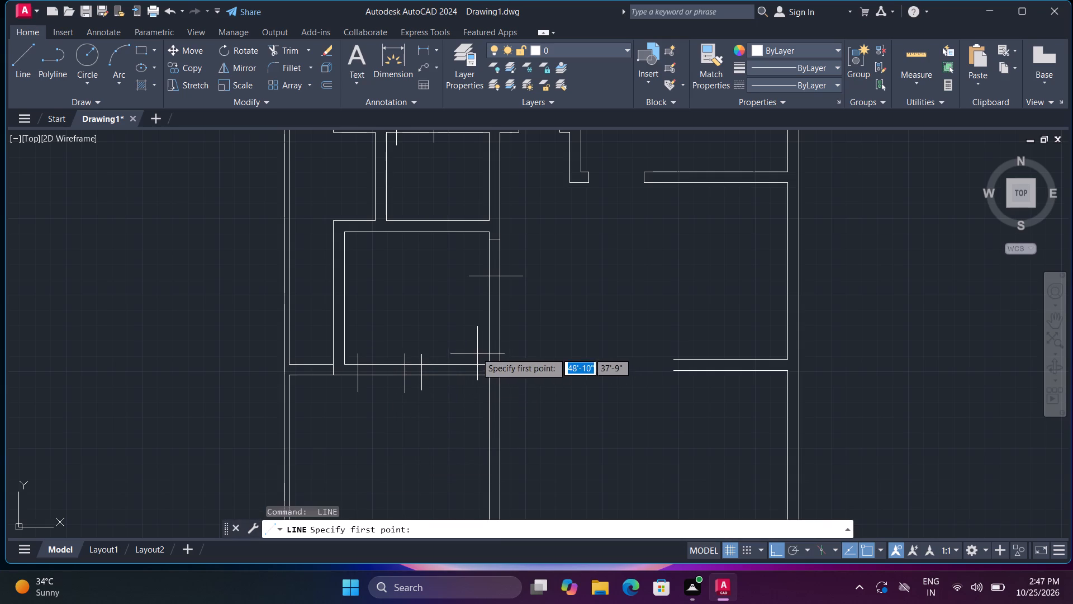
left_click(476, 352)
left_click(475, 385)
key("space")
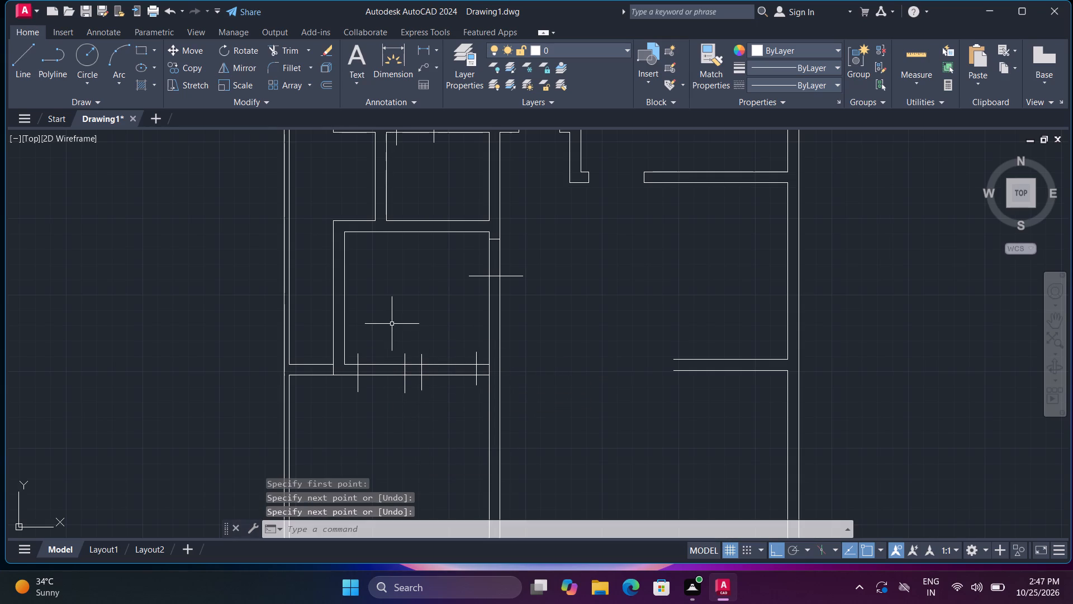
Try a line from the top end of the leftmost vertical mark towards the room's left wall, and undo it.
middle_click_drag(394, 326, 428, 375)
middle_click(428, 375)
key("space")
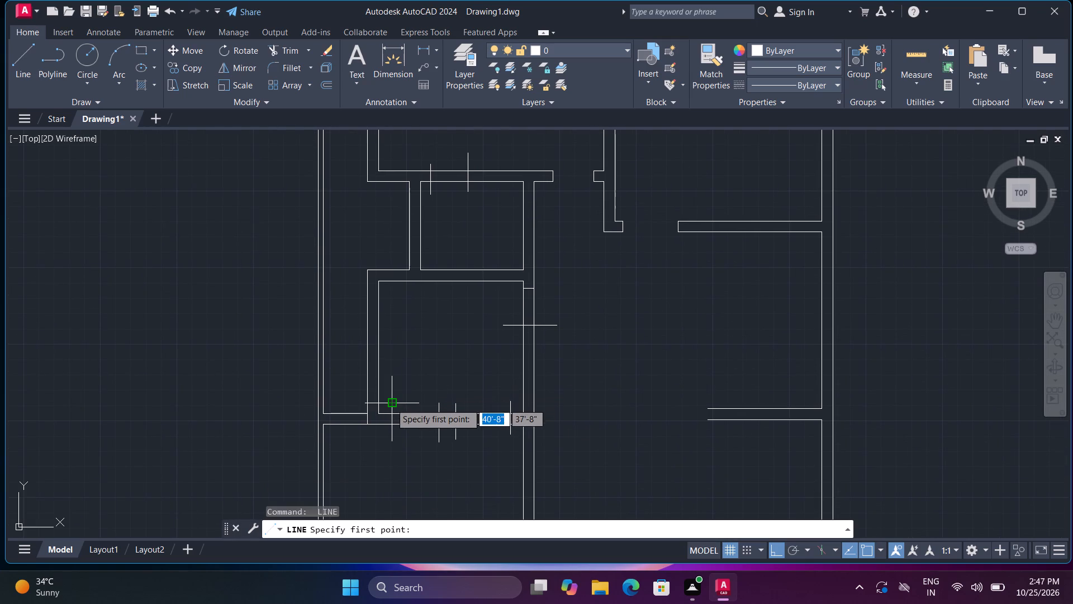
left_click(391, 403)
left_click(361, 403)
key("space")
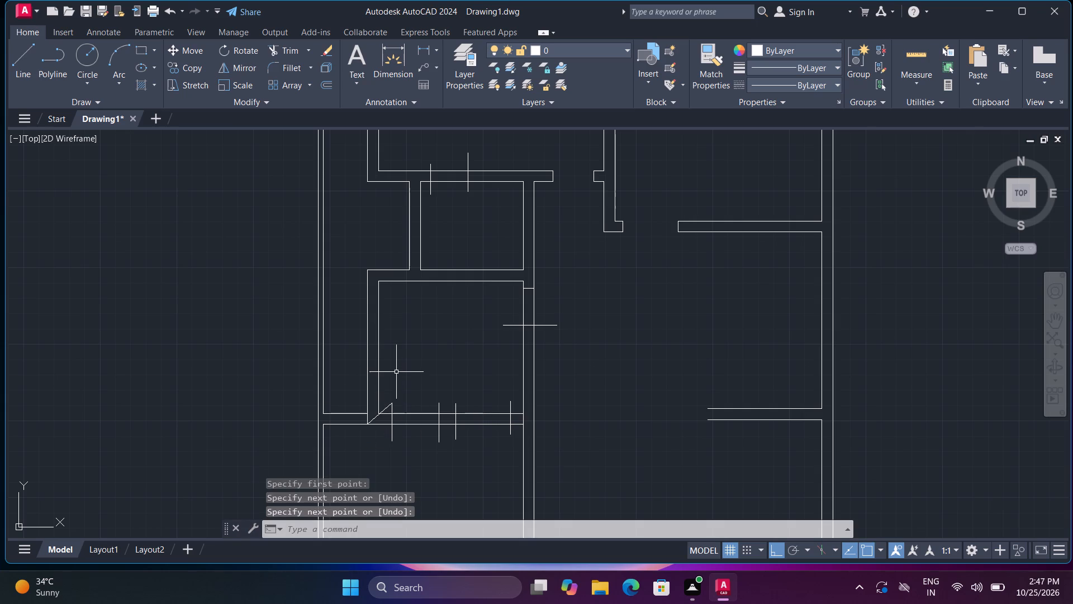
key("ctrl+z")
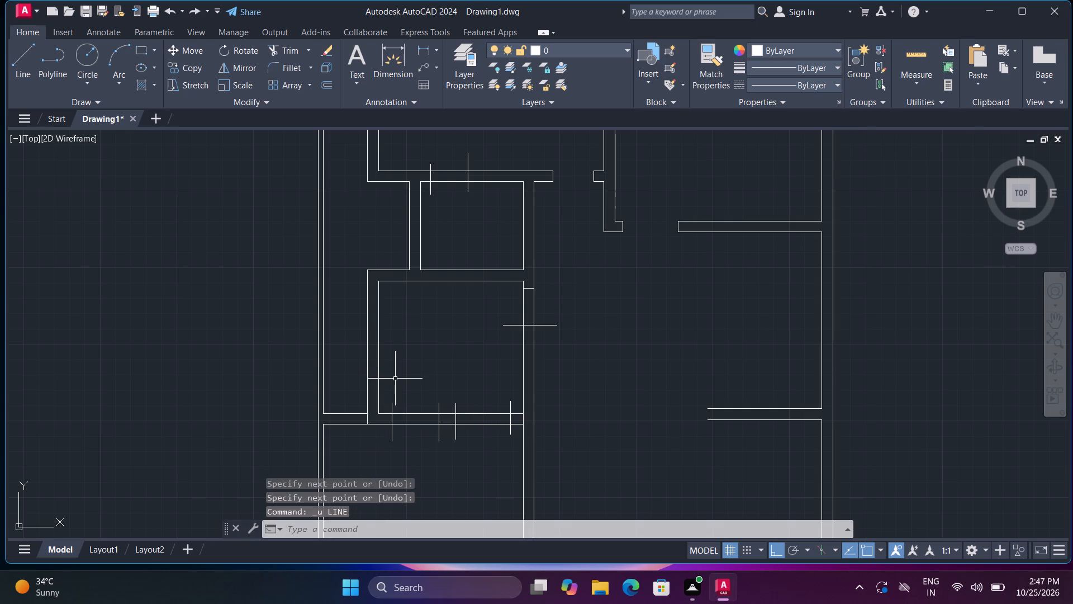
Draw two horizontal lines across the room's left wall, one from the leftmost vertical mark's top end and one higher up.
key("l")
key("space")
left_click(393, 404)
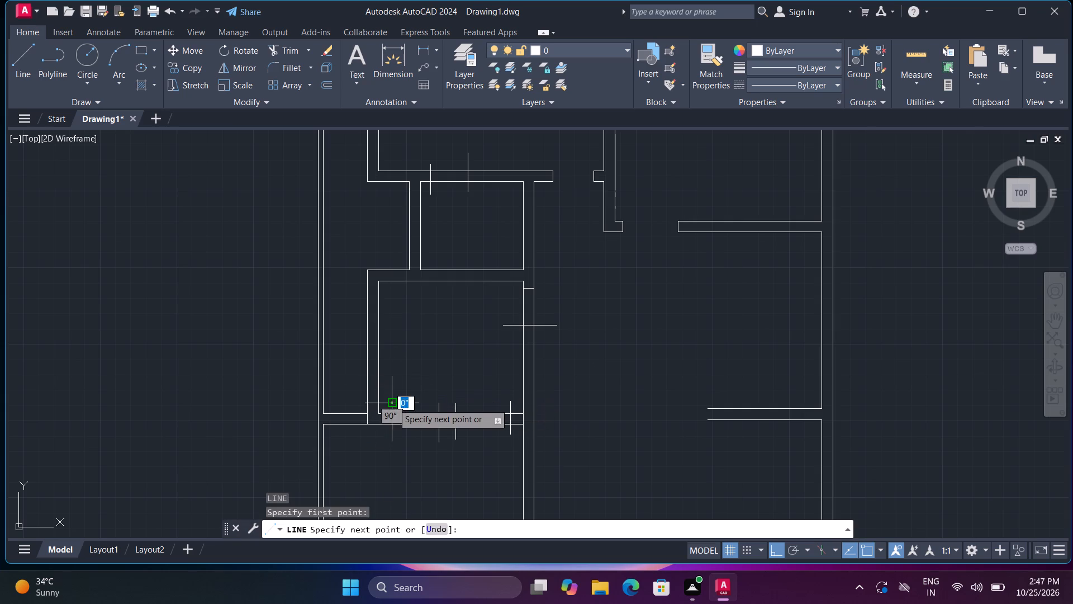
left_click(356, 399)
key("space")
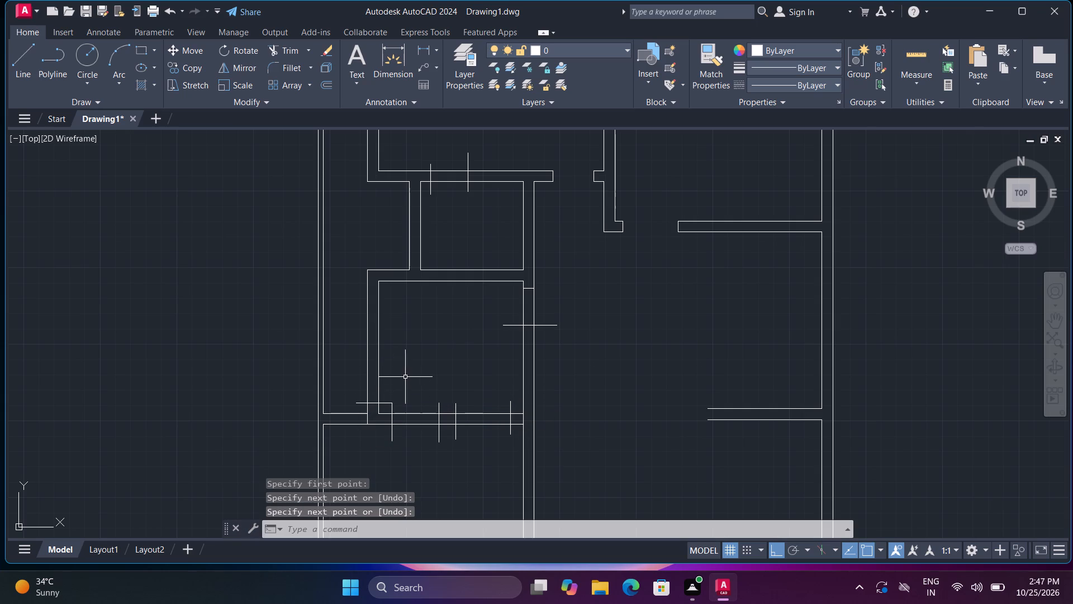
middle_click_drag(407, 376, 410, 428)
middle_click(410, 428)
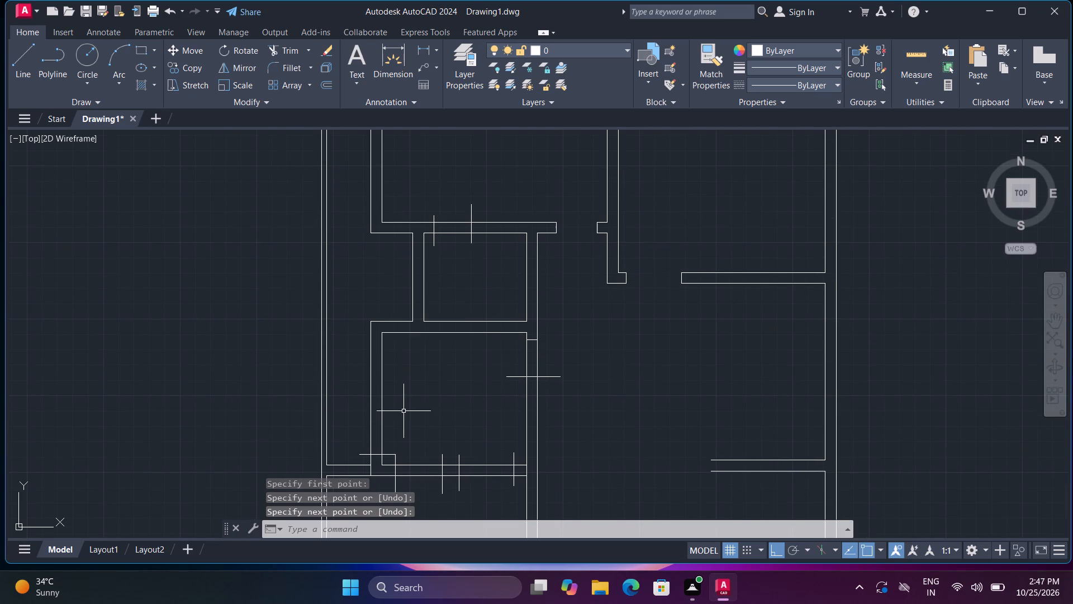
key("space")
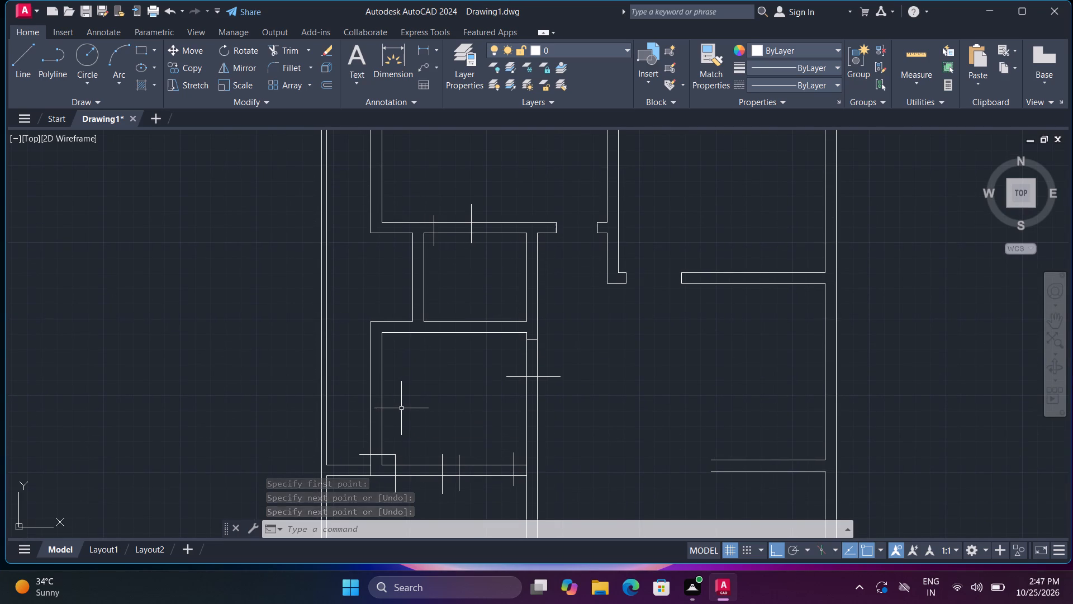
left_click(401, 408)
left_click(358, 408)
key("space")
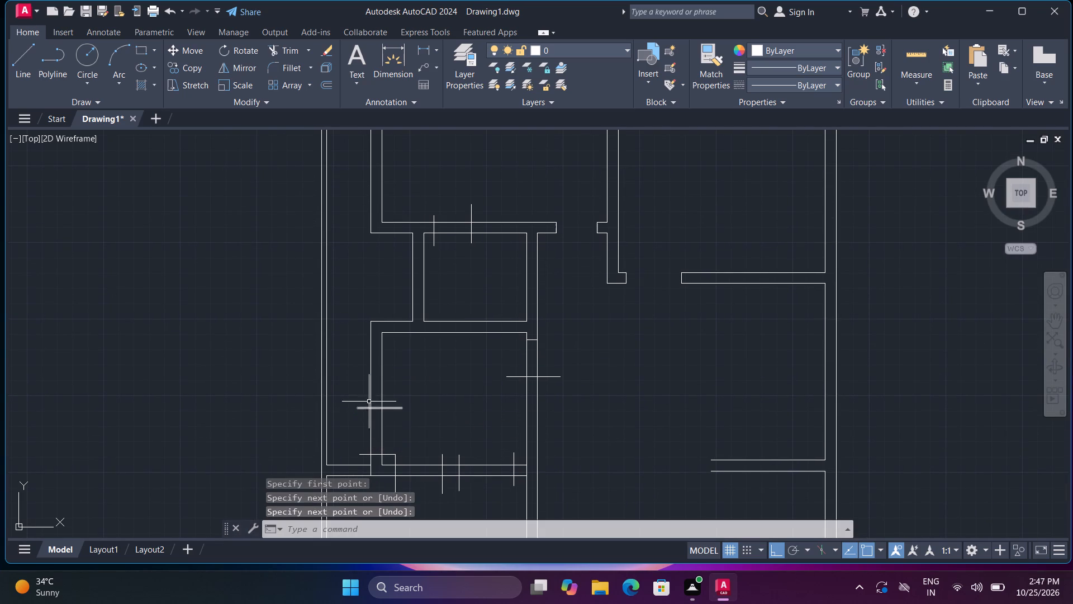
Draw two more short horizontal lines across the upper part of the same left wall, the last near its upper-left corner.
key("space")
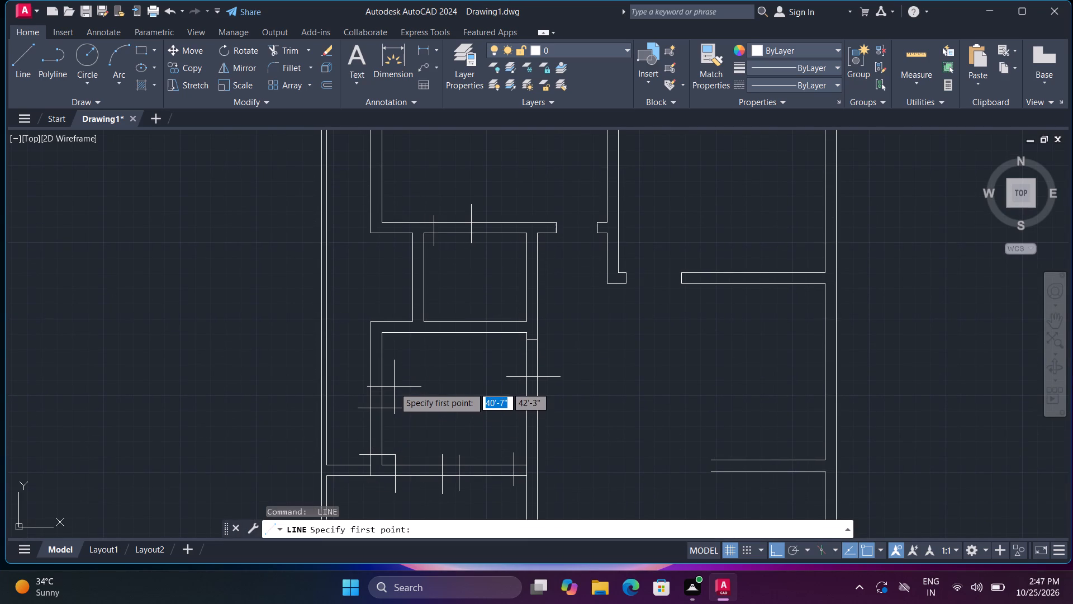
left_click(394, 386)
left_click(355, 384)
key("space")
middle_click_drag(417, 359, 431, 417)
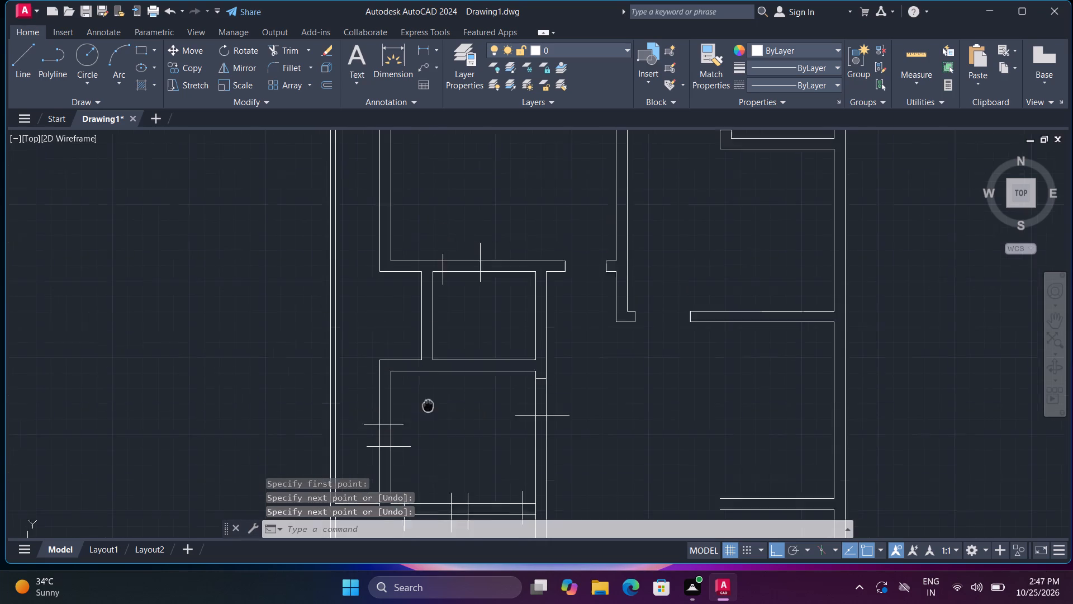
middle_click_drag(431, 417, 433, 422)
key("space")
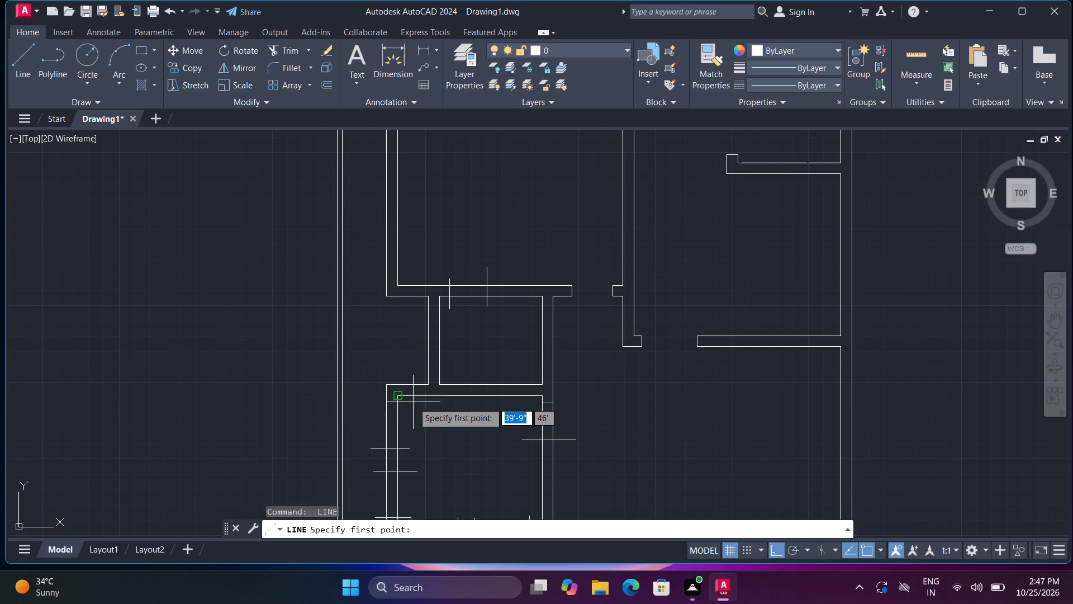
left_click(412, 407)
left_click(376, 403)
key("space")
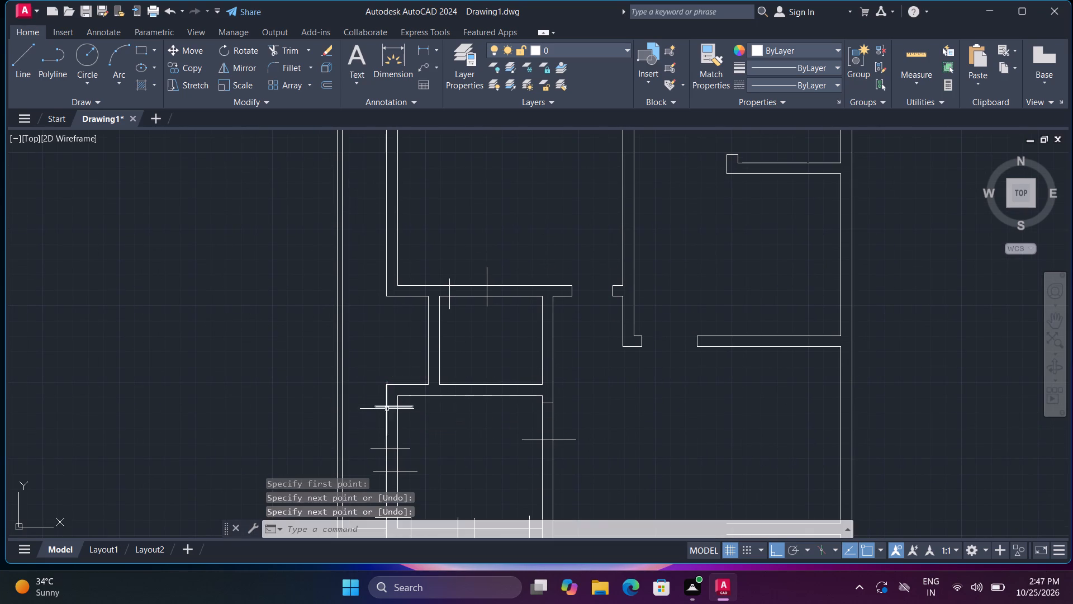
Draw two short horizontal lines across the lower part of the upper-left room's left wall, the first about 2'-2" long near its bottom corner.
scroll(447, 428, "down", 1)
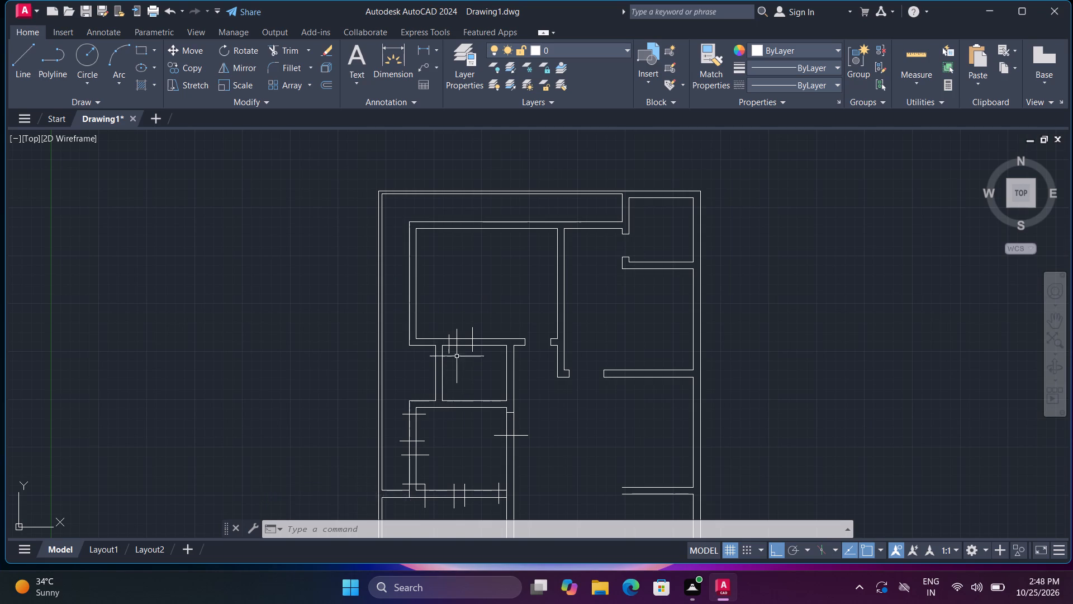
middle_click_drag(458, 358, 475, 421)
middle_click_drag(475, 425, 475, 441)
middle_click(475, 441)
scroll(452, 399, "up", 1)
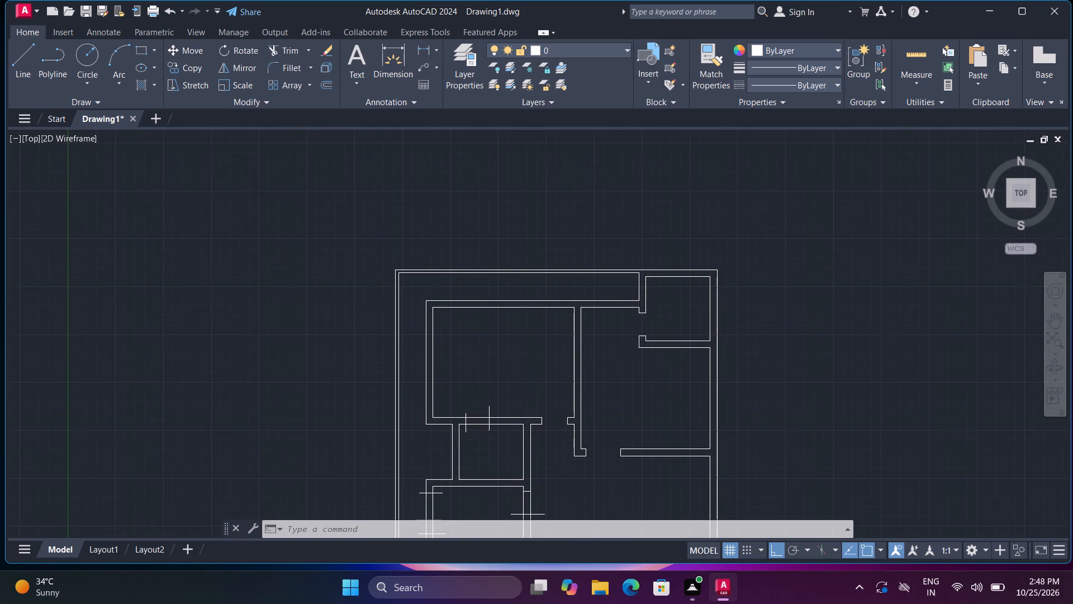
scroll(452, 399, "up", 1)
key("space")
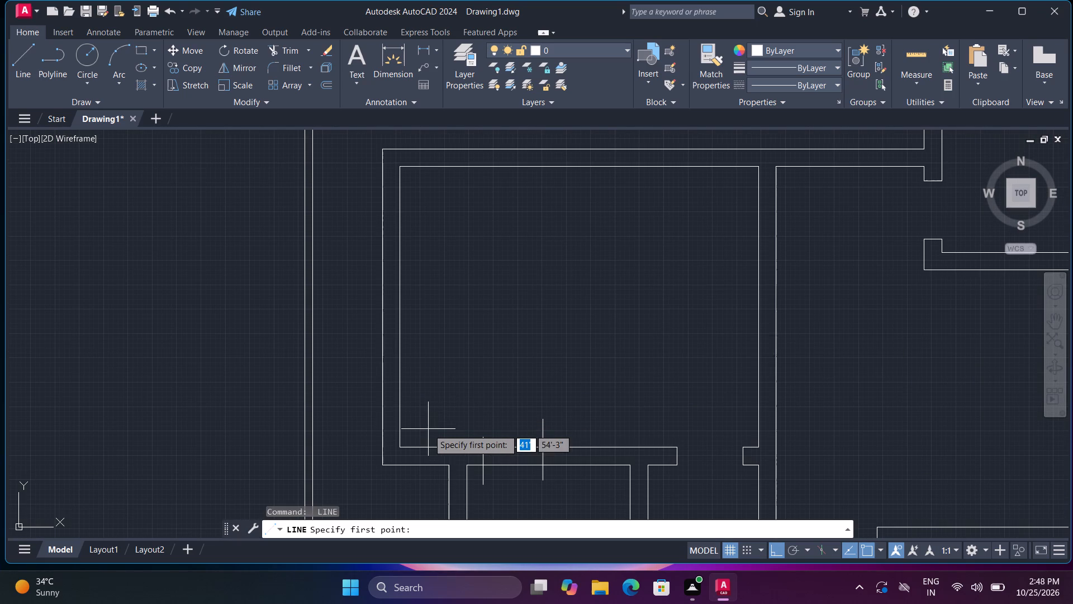
left_click(420, 429)
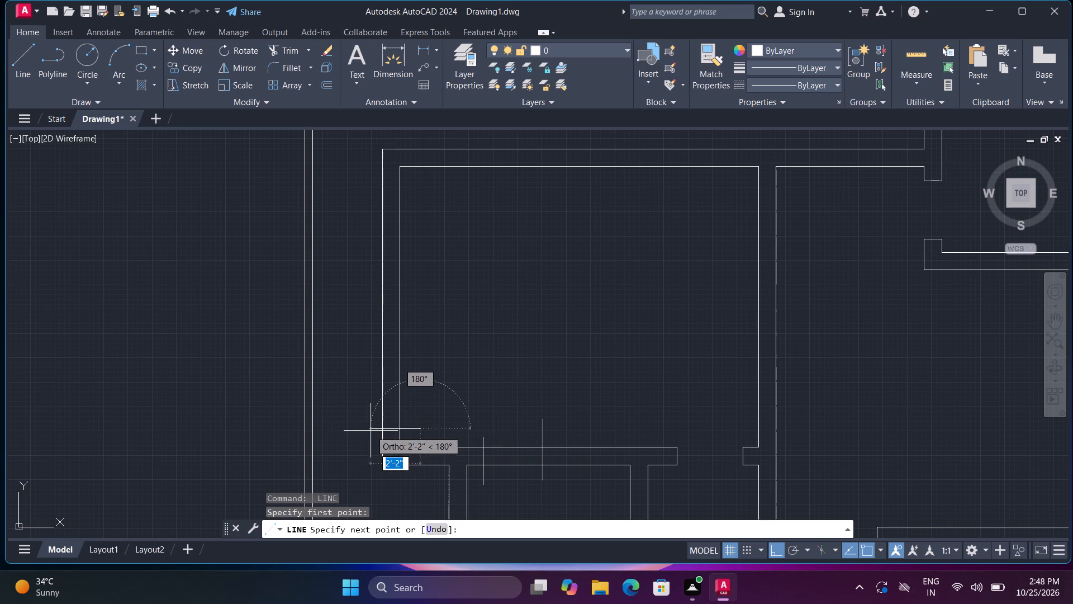
left_click(371, 431)
key("space")
middle_click_drag(440, 357, 450, 410)
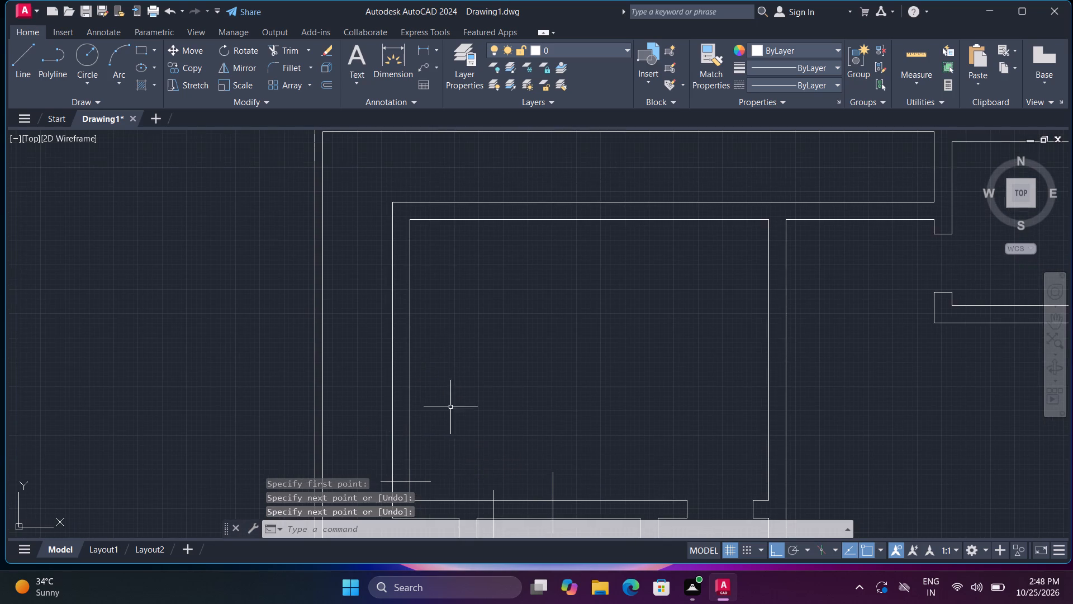
key("space")
left_click(429, 389)
left_click(369, 393)
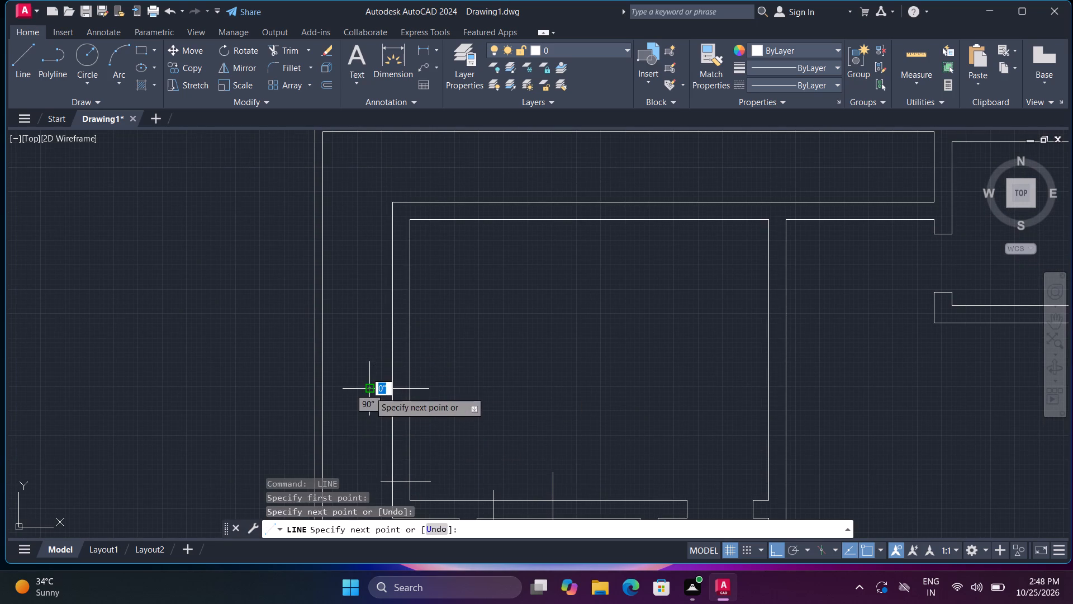
key("space")
Draw two more short horizontal lines across the upper part of the same left wall, the last just below its top corner.
middle_click_drag(452, 367, 452, 424)
key("space")
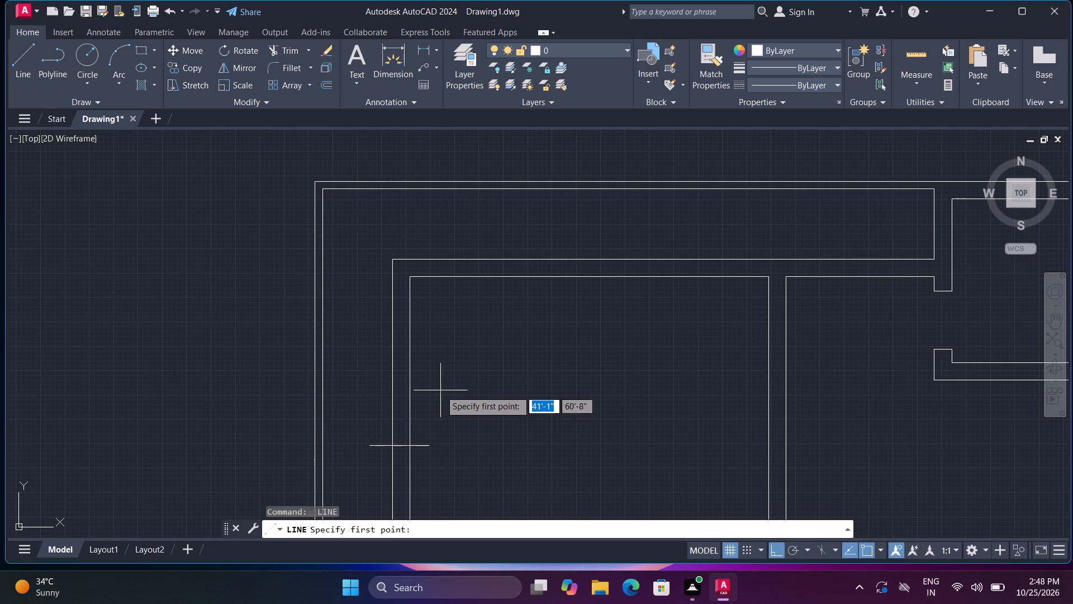
left_click(438, 388)
left_click(369, 388)
key("space")
middle_click_drag(448, 358, 459, 400)
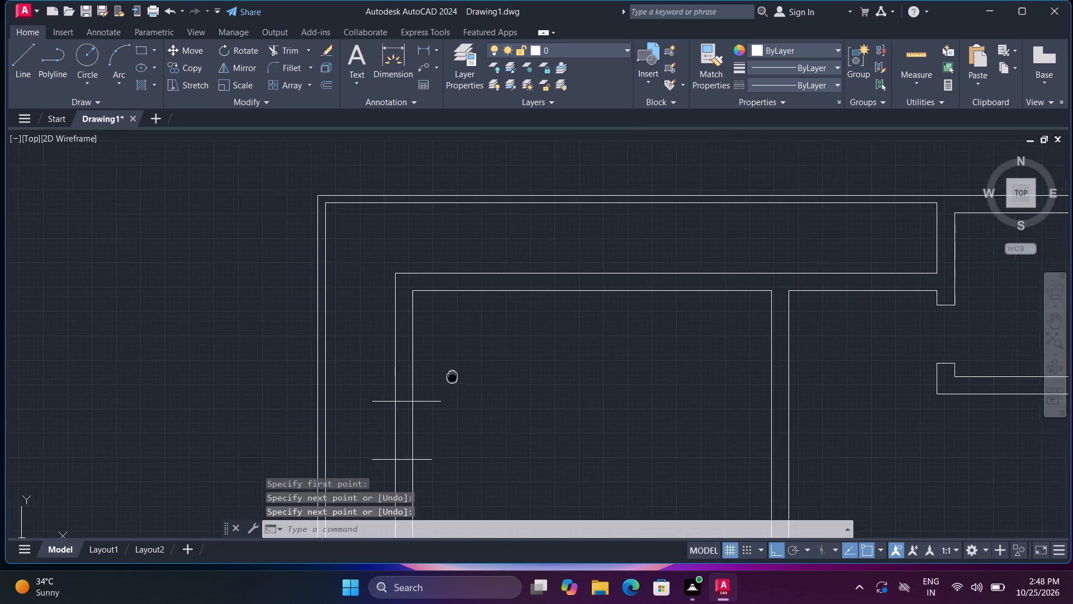
middle_click_drag(459, 400, 467, 431)
key("space")
left_click(448, 366)
left_click(379, 366)
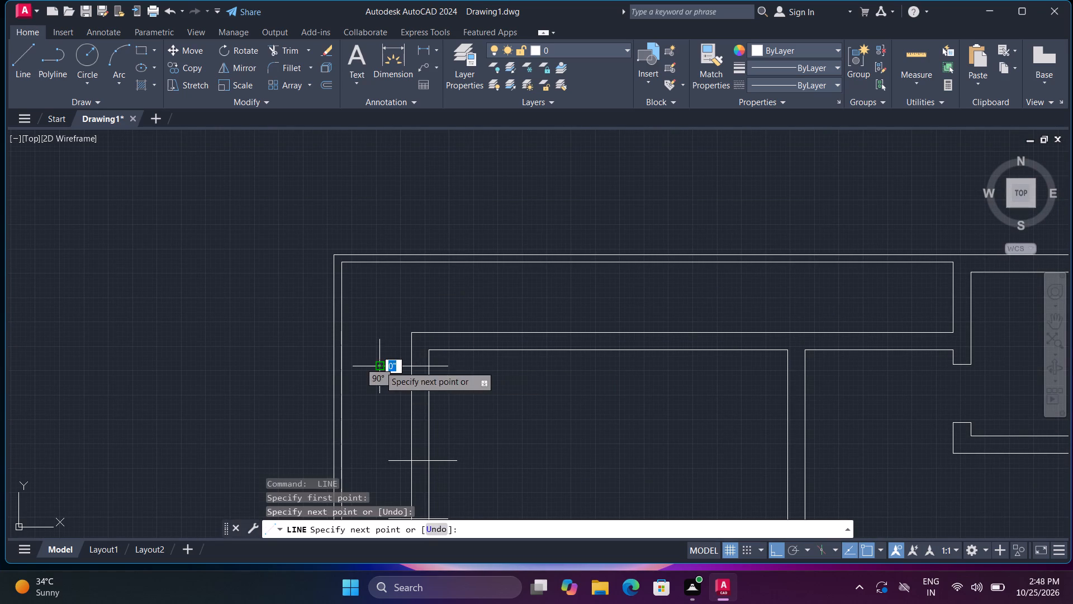
key("space")
Draw two short vertical lines across the upper-left room's top wall, one left of its middle and one towards its right end.
middle_click_drag(528, 385, 425, 415)
scroll(424, 416, "down", 1)
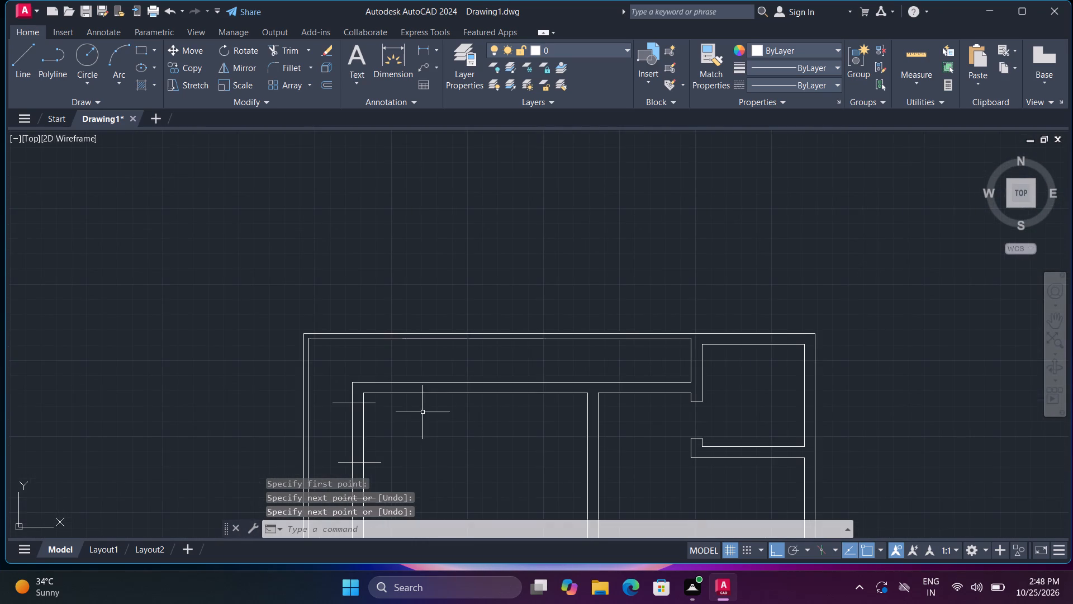
middle_click_drag(433, 409, 360, 398)
middle_click_drag(385, 410, 384, 410)
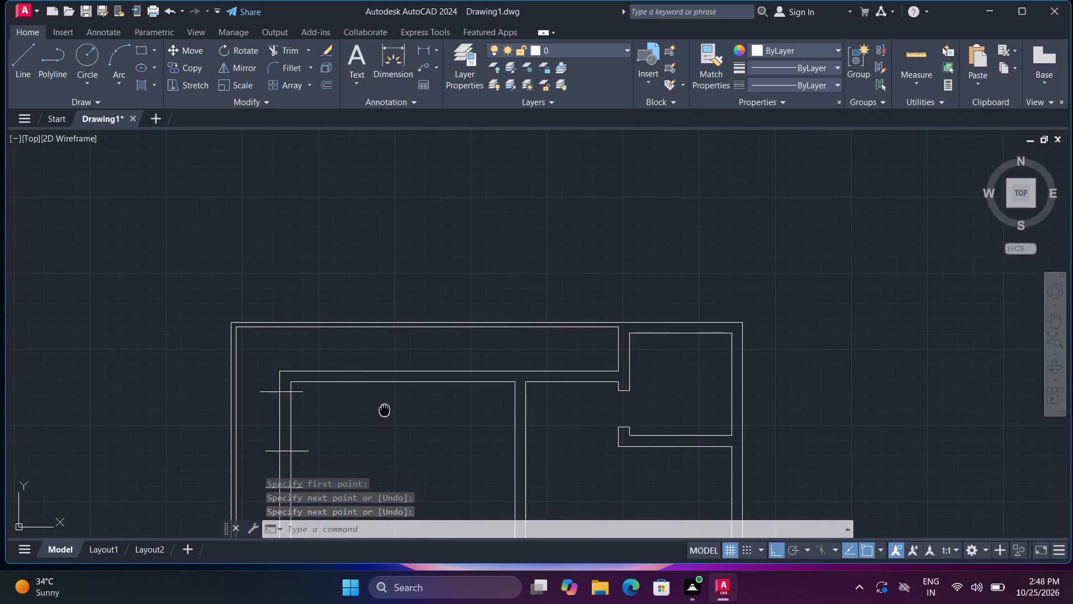
middle_click_drag(384, 410, 349, 407)
key("space")
left_click(325, 395)
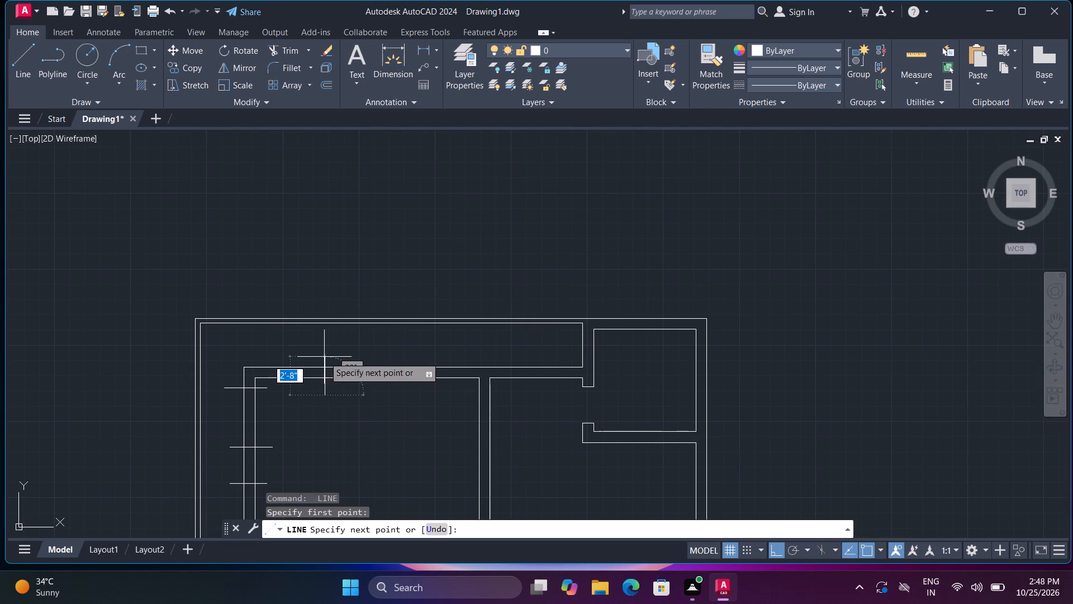
left_click(325, 350)
key("space")
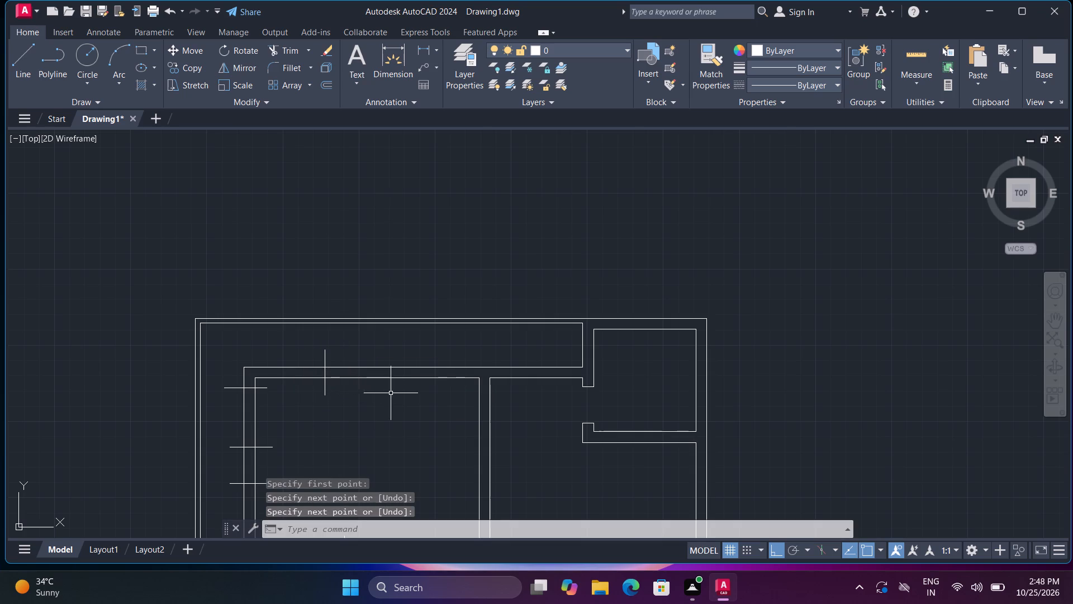
key("space")
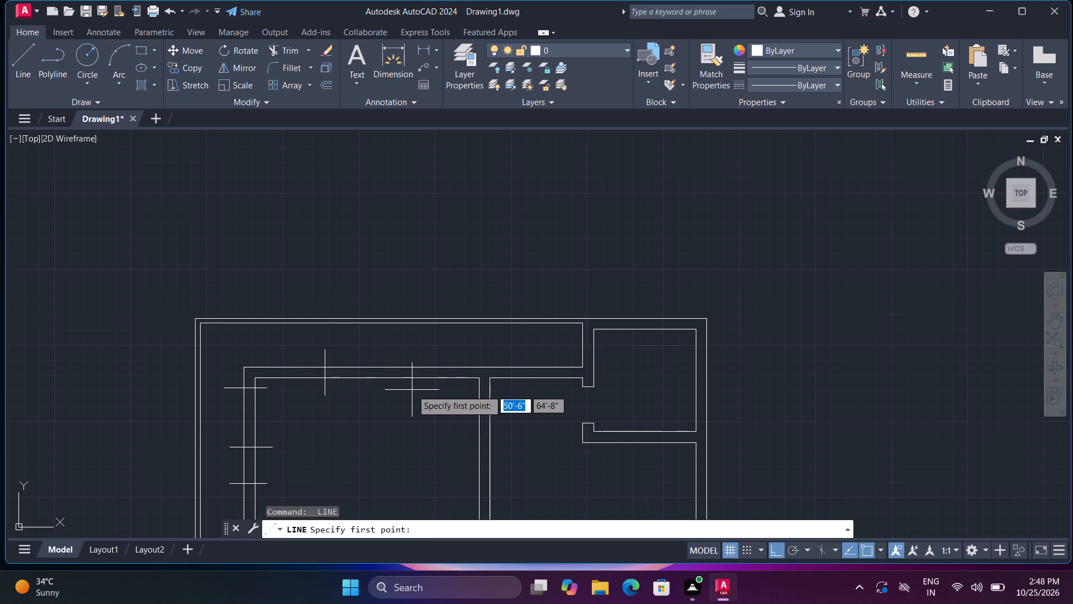
left_click(412, 390)
left_click(413, 342)
key("space")
Draw two short vertical lines across the top wall segment between the upper-left room's partition and the small top-right room.
middle_click_drag(519, 414, 511, 414)
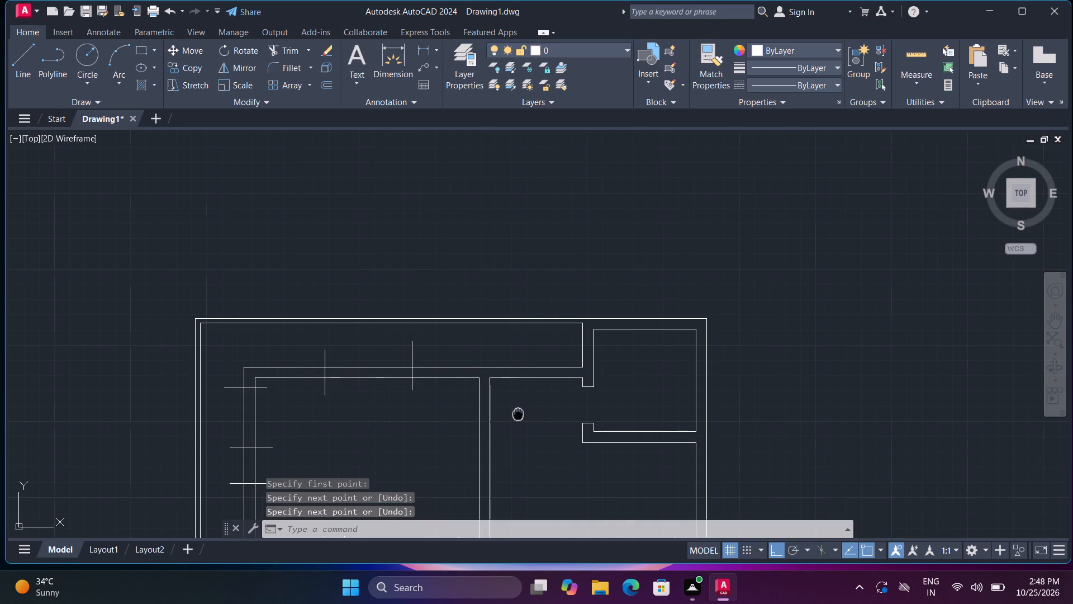
middle_click_drag(511, 414, 350, 421)
key("space")
left_click(339, 399)
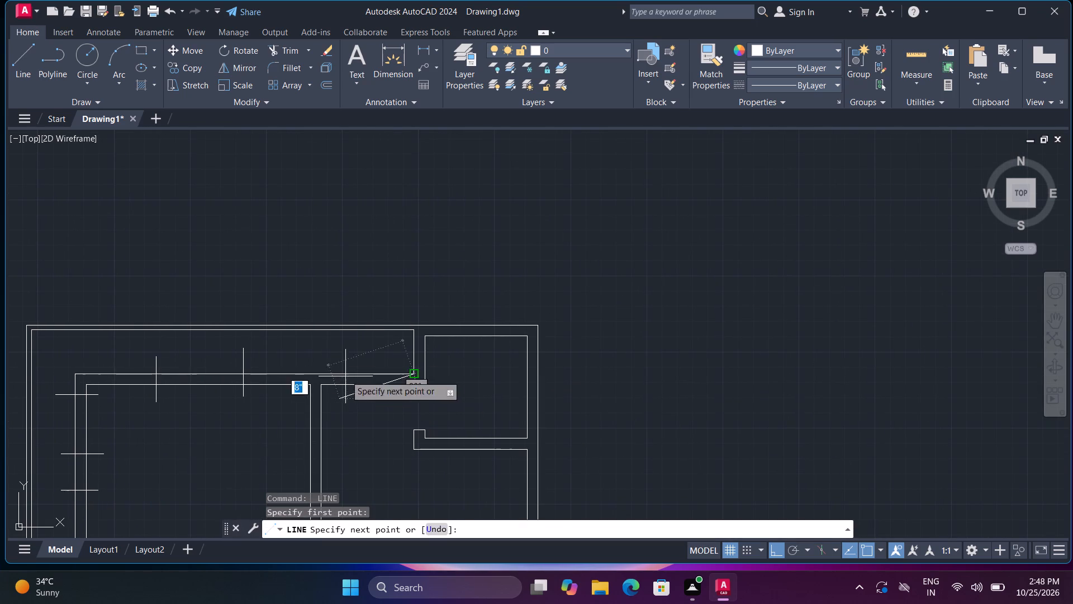
left_click(350, 352)
key("space")
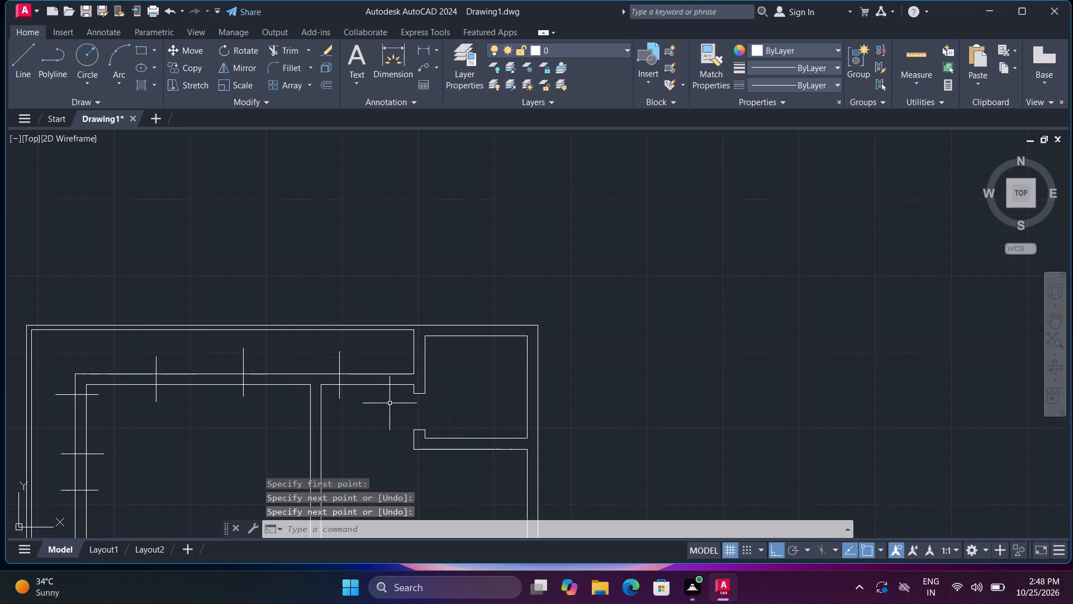
key("space")
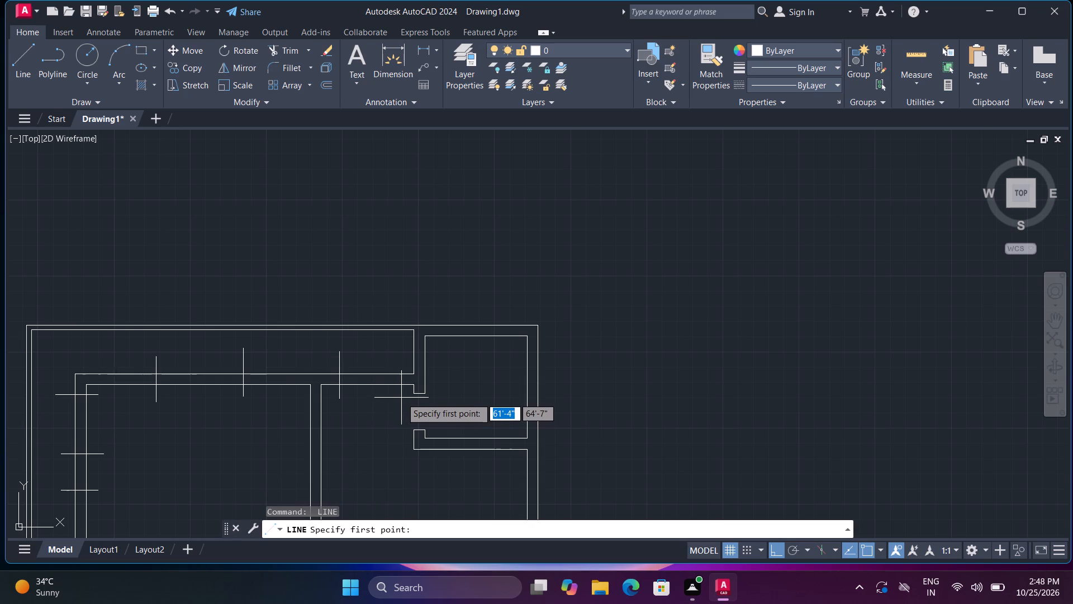
left_click(400, 395)
left_click(398, 355)
key("space")
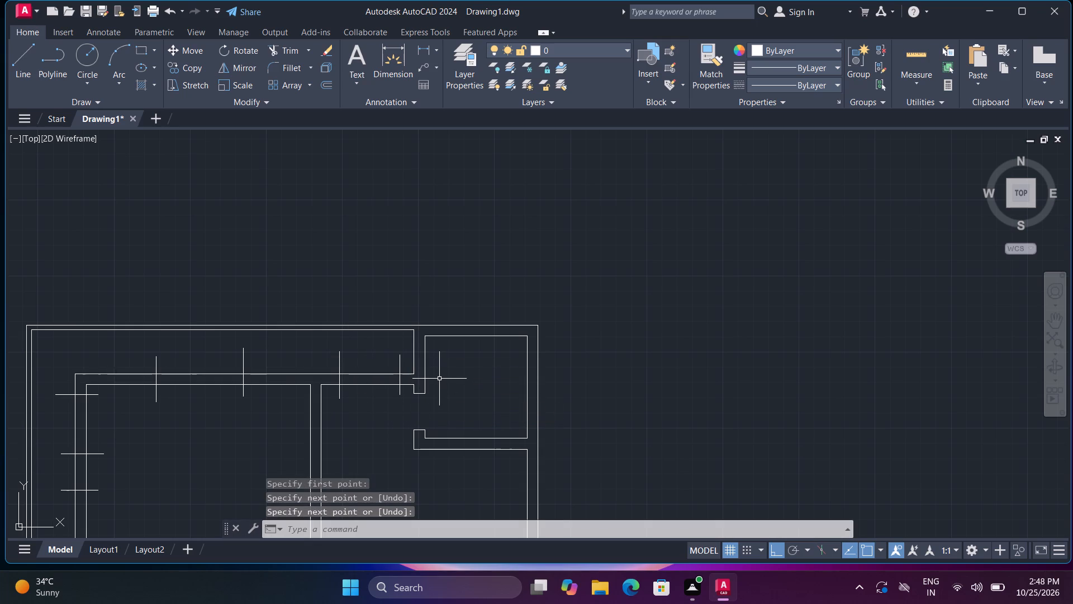
Draw two short horizontal lines across the small top-right room's left wall, one just below its top corner and one above the adjoining wall junction.
scroll(434, 379, "up", 2)
middle_click_drag(428, 339, 448, 421)
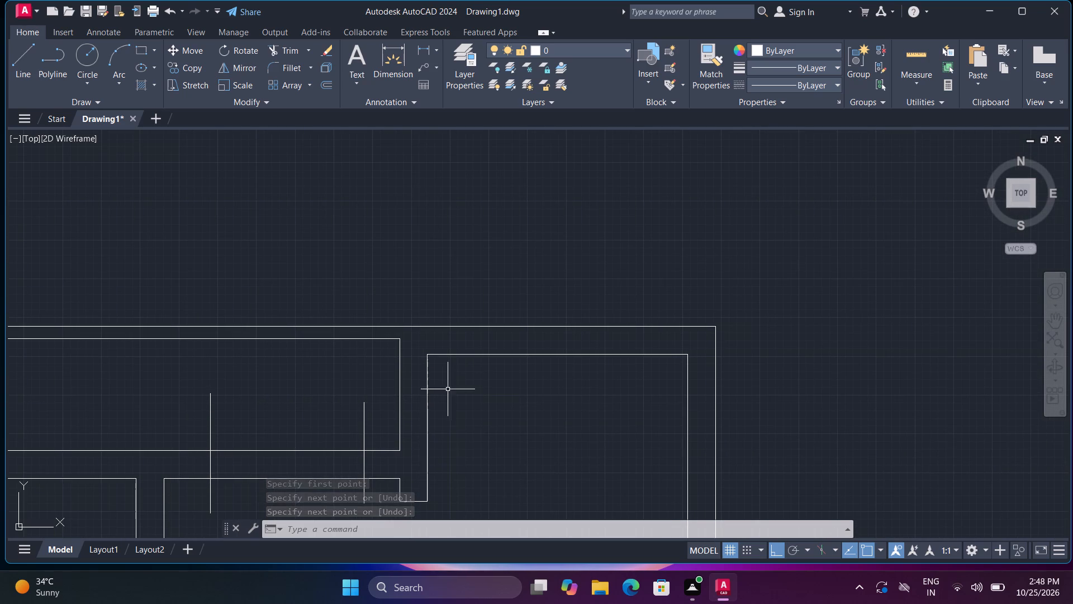
scroll(435, 360, "up", 2)
key("space")
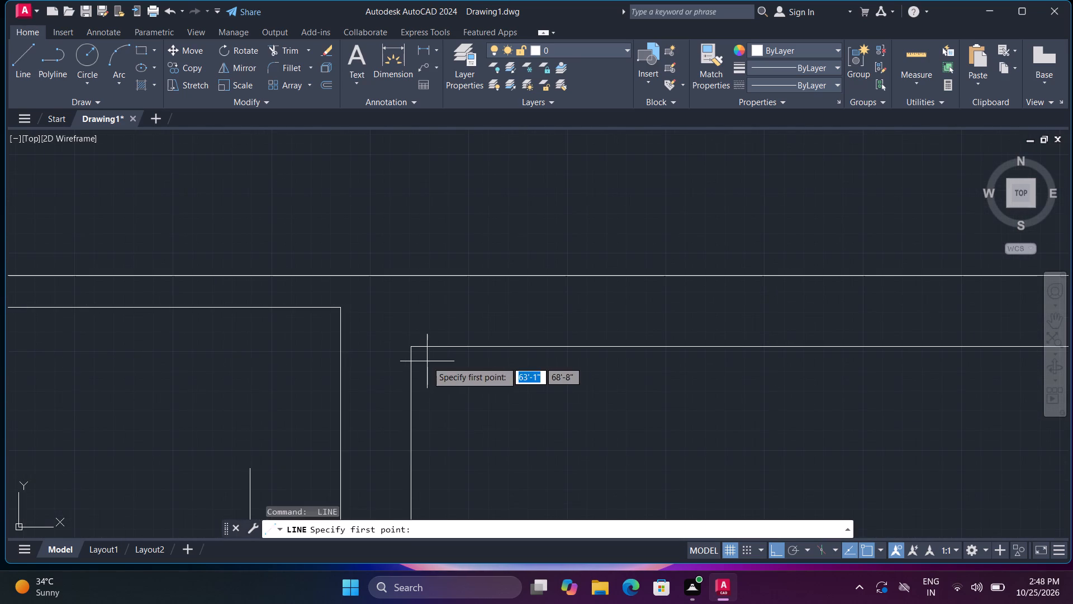
left_click(427, 361)
left_click(305, 362)
key("space")
scroll(412, 439, "down", 2)
middle_click_drag(412, 441, 424, 421)
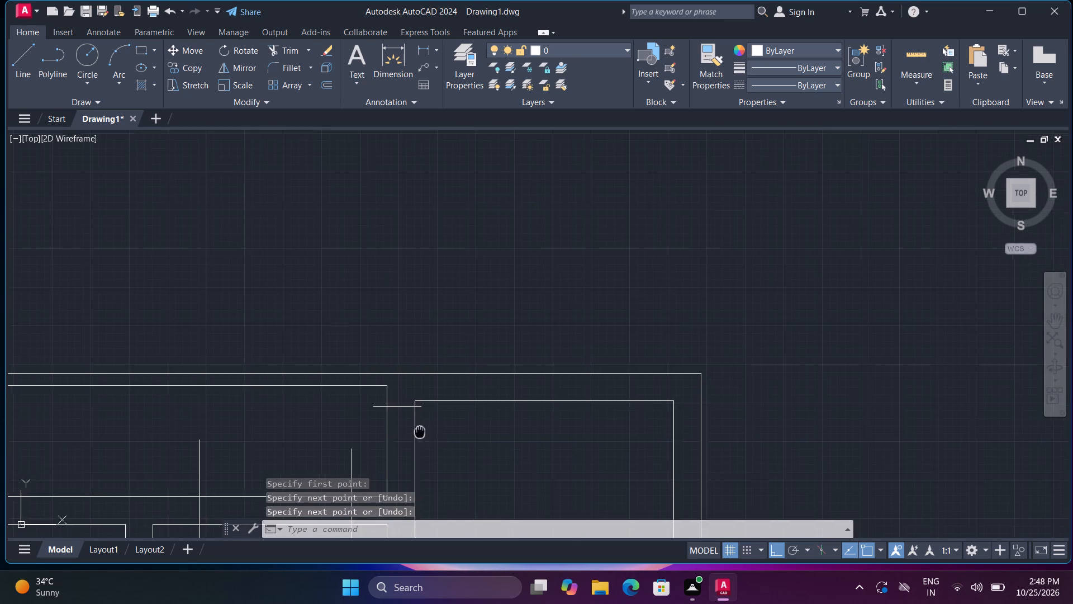
middle_click_drag(424, 421, 453, 316)
scroll(438, 336, "up", 2)
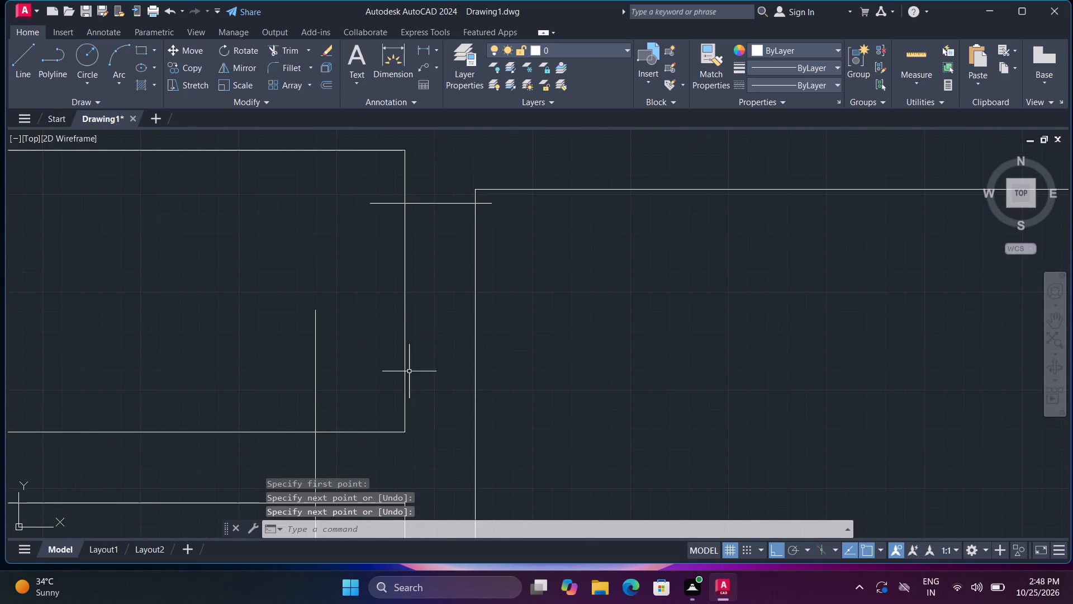
key("space")
left_click(390, 421)
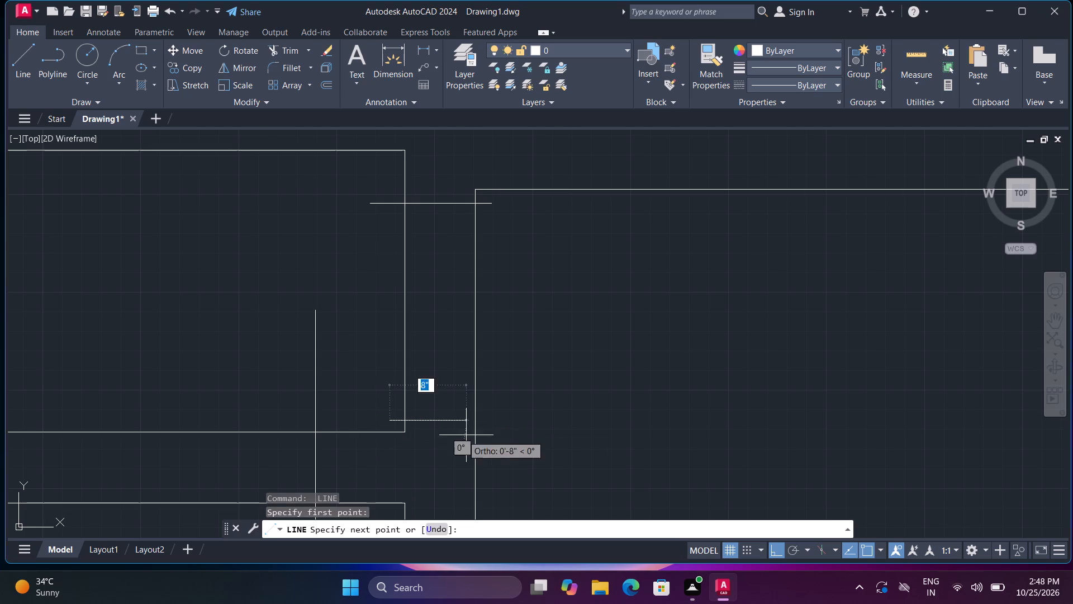
left_click(520, 427)
key("space")
Trim the overhanging ends of the two marks on the small top-right room's left wall and the wall lines between them to cut an opening.
scroll(521, 428, "down", 3)
middle_click_drag(540, 459, 472, 301)
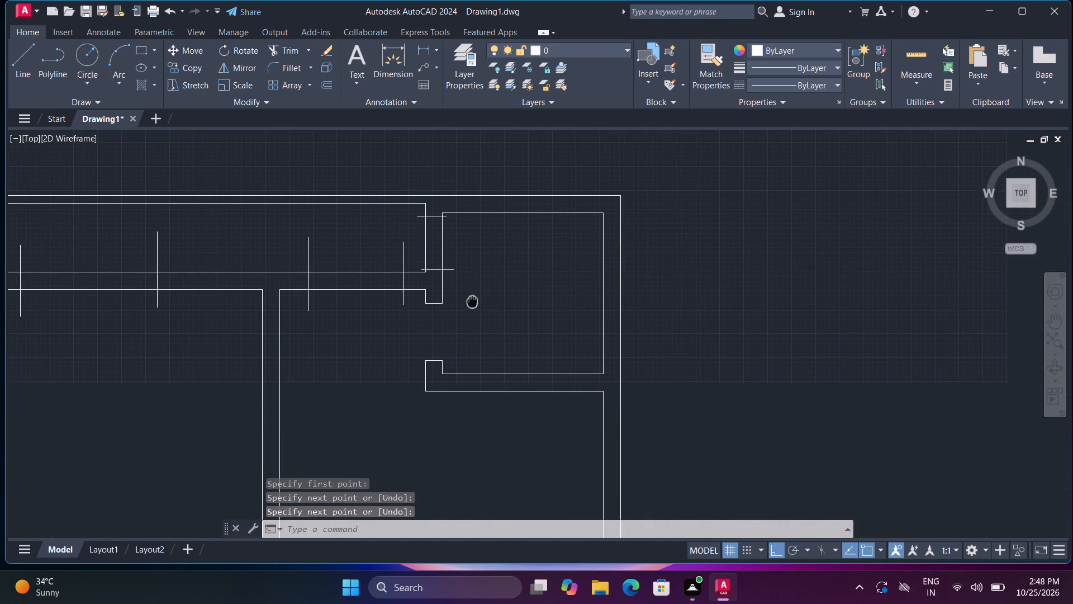
middle_click_drag(488, 424, 446, 252)
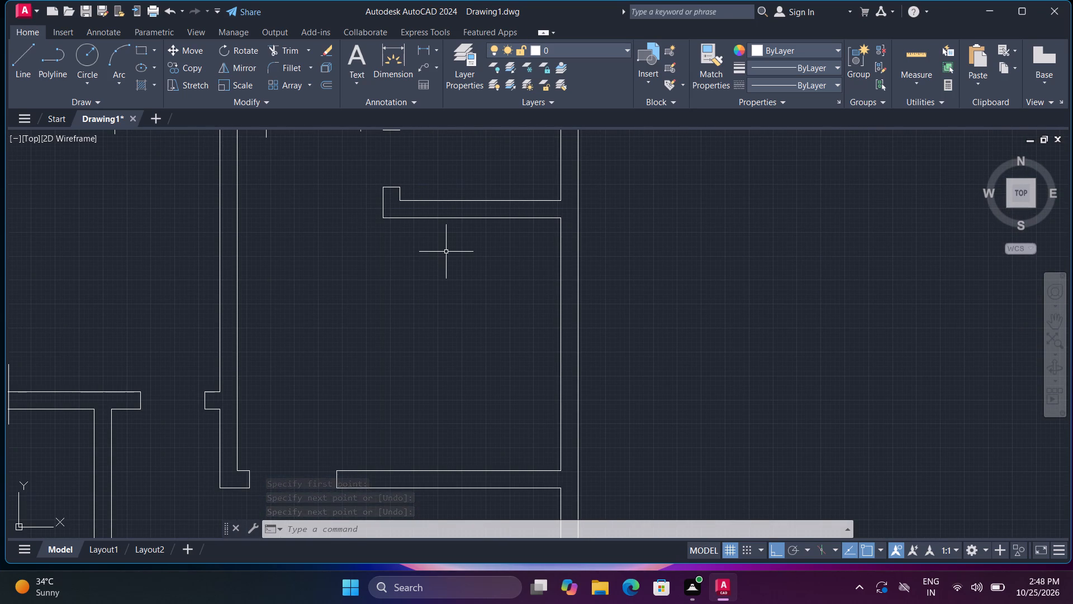
scroll(352, 334, "down", 2)
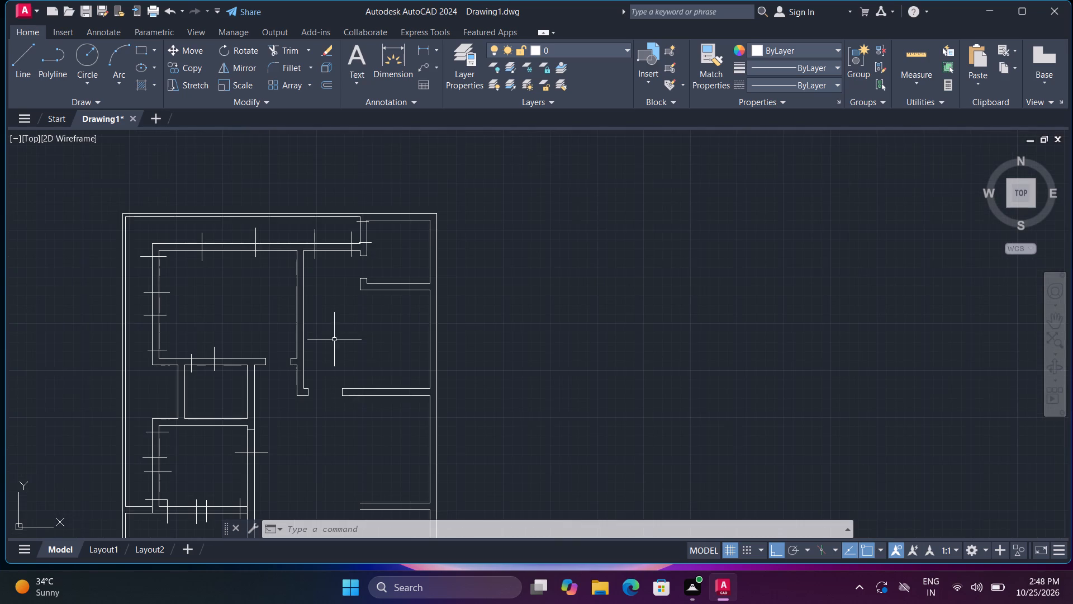
key("Escape")
key("t")
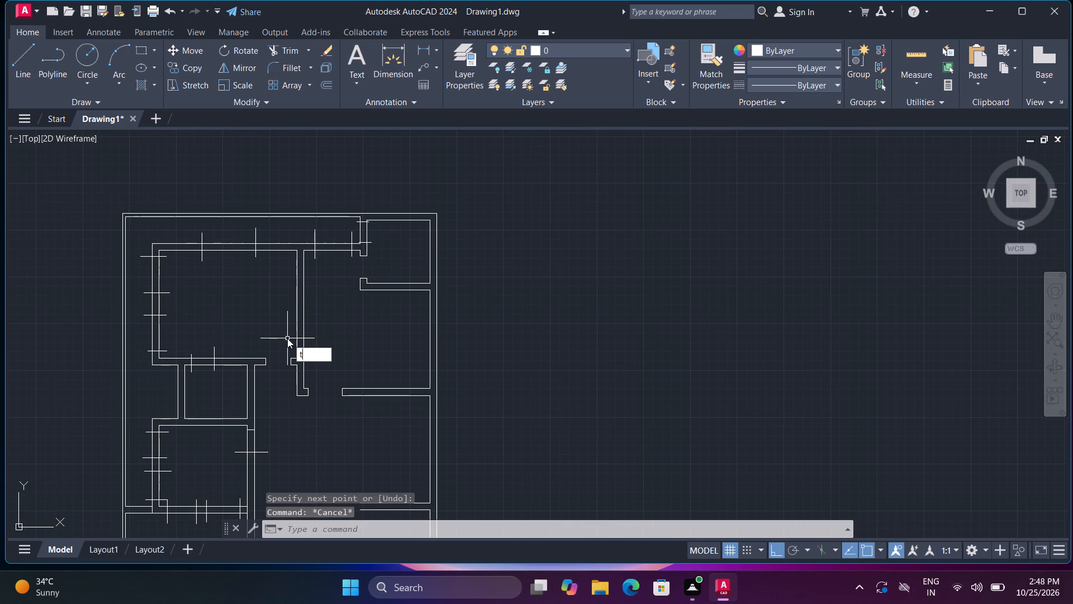
key("r")
key("space")
middle_click_drag(238, 278, 289, 355)
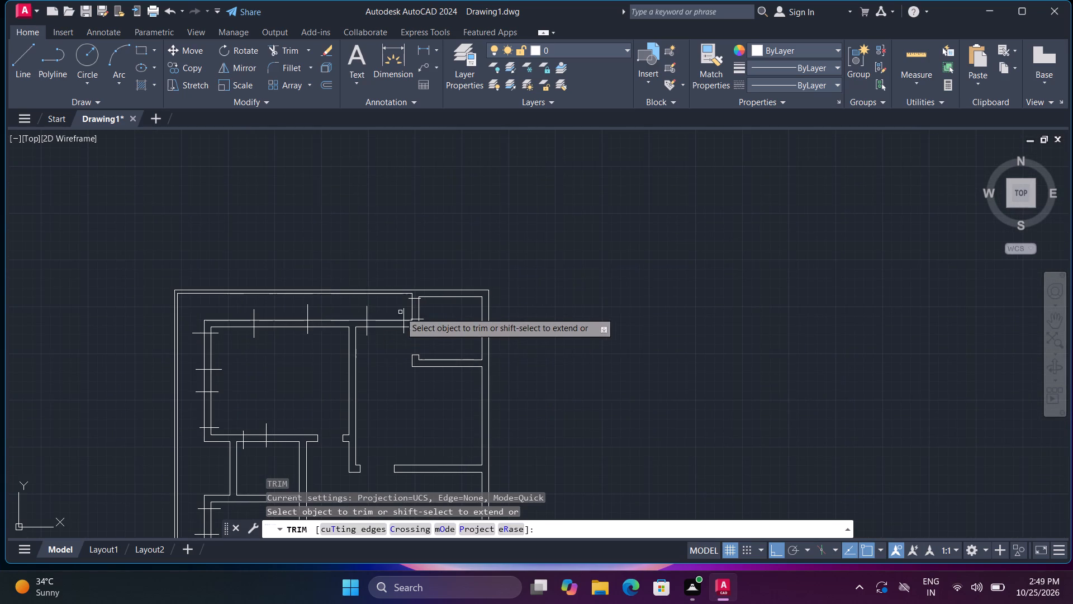
scroll(405, 305, "up", 4)
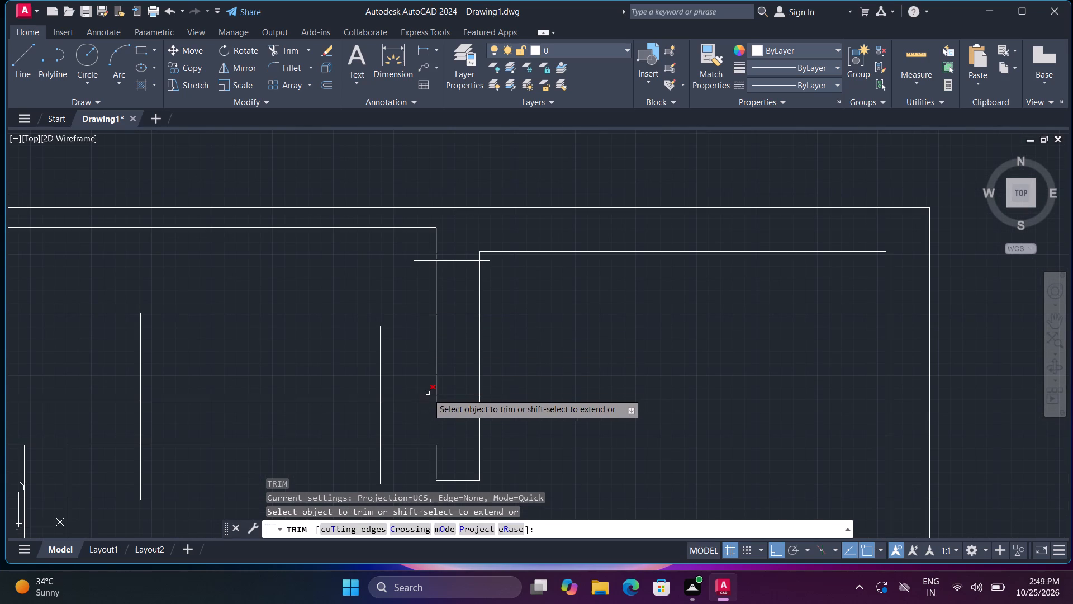
left_click(429, 392)
left_click(425, 398)
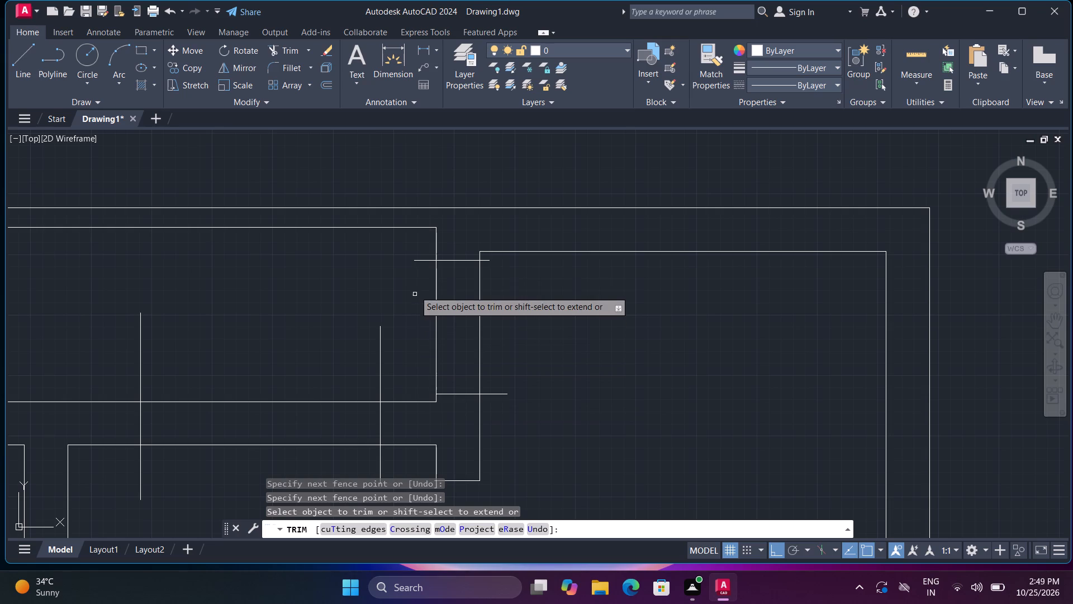
left_click(425, 260)
left_click(486, 260)
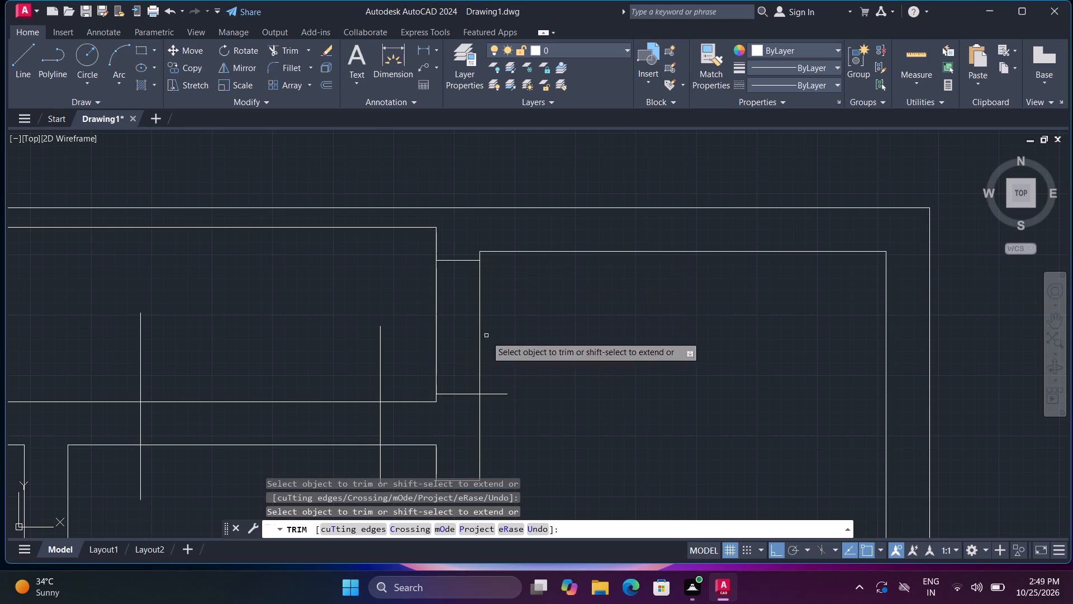
left_click(493, 386)
left_click(494, 413)
left_click(500, 342)
left_click(411, 318)
Trim the ends of the two vertical marks beside the small top-right room and the wall lines between them to cut an opening in the top wall.
left_click_drag(415, 358, 407, 362)
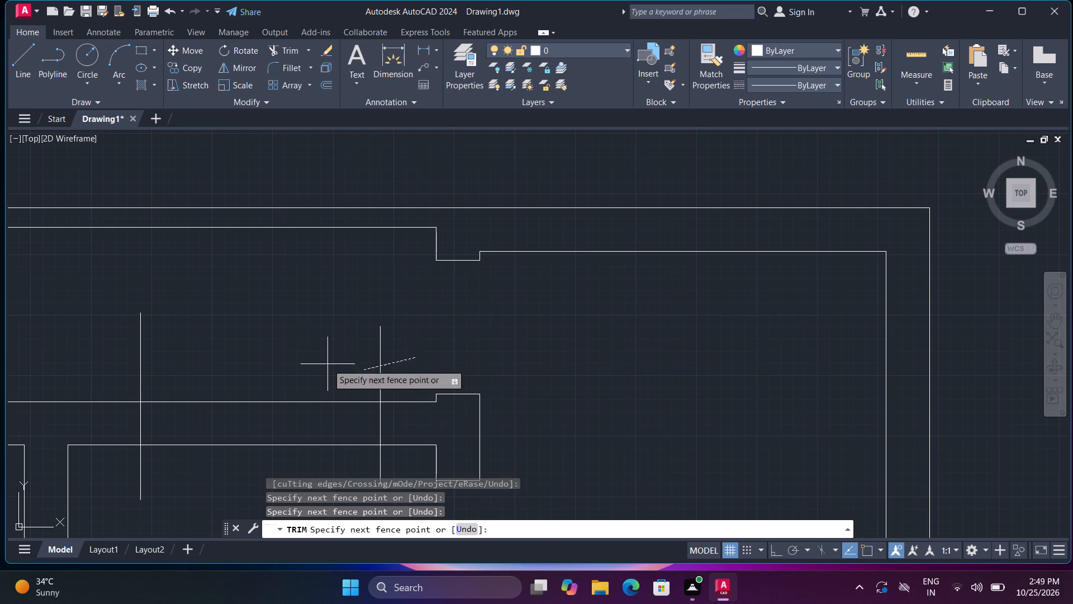
left_click(125, 362)
middle_click_drag(291, 439, 360, 291)
left_click(450, 316)
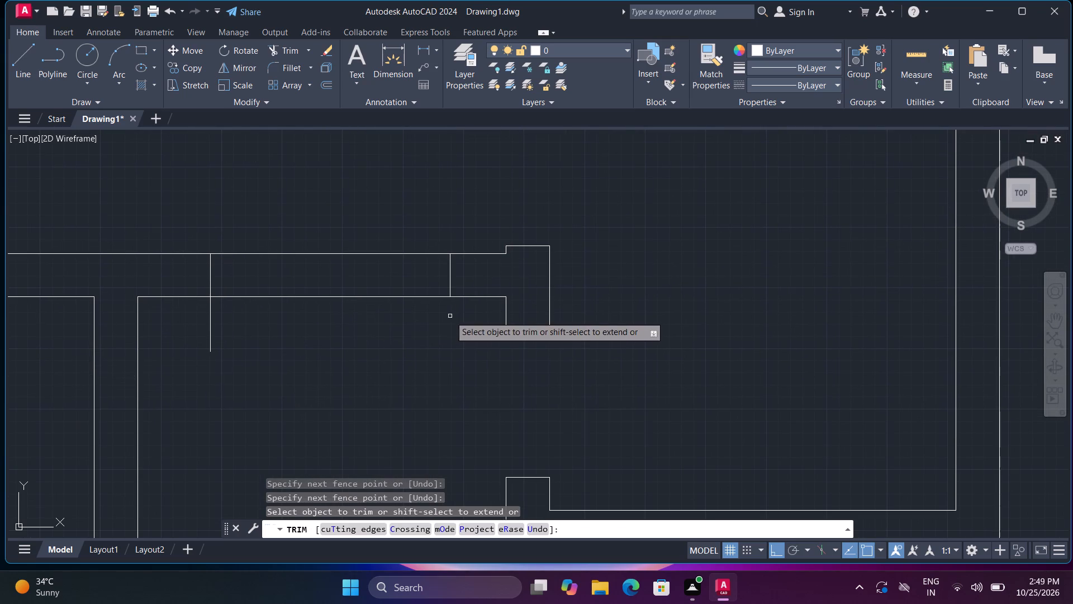
left_click(198, 311)
left_click(227, 318)
left_click(255, 328)
left_click(306, 236)
scroll(312, 244, "down", 4)
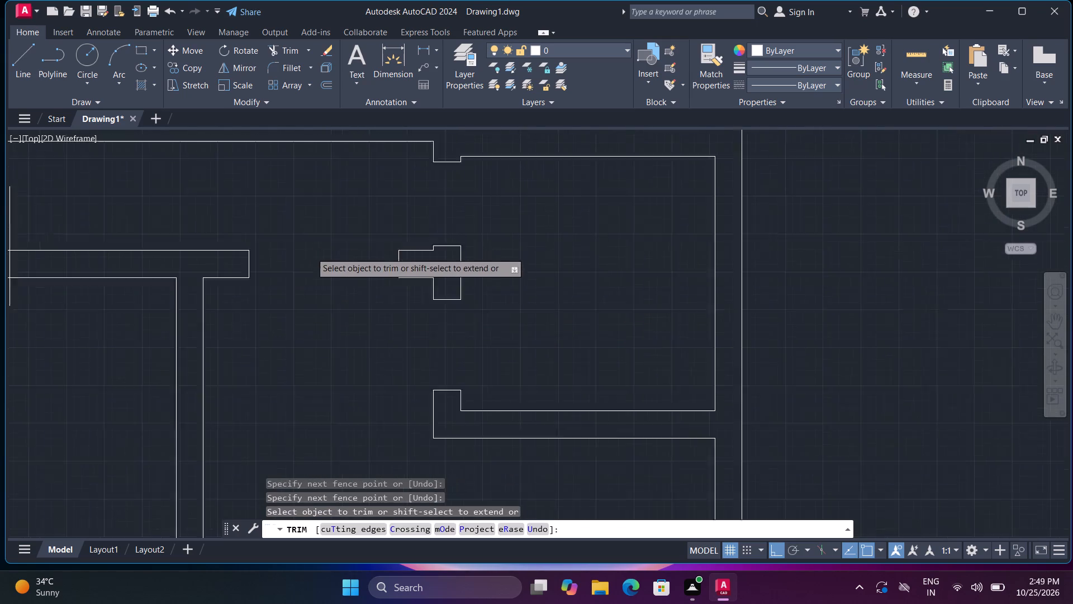
Trim the ends of the two vertical marks on the upper-left room's top wall and the wall lines between them to cut an opening.
middle_click_drag(236, 287, 327, 342)
scroll(334, 322, "up", 4)
scroll(334, 307, "down", 4)
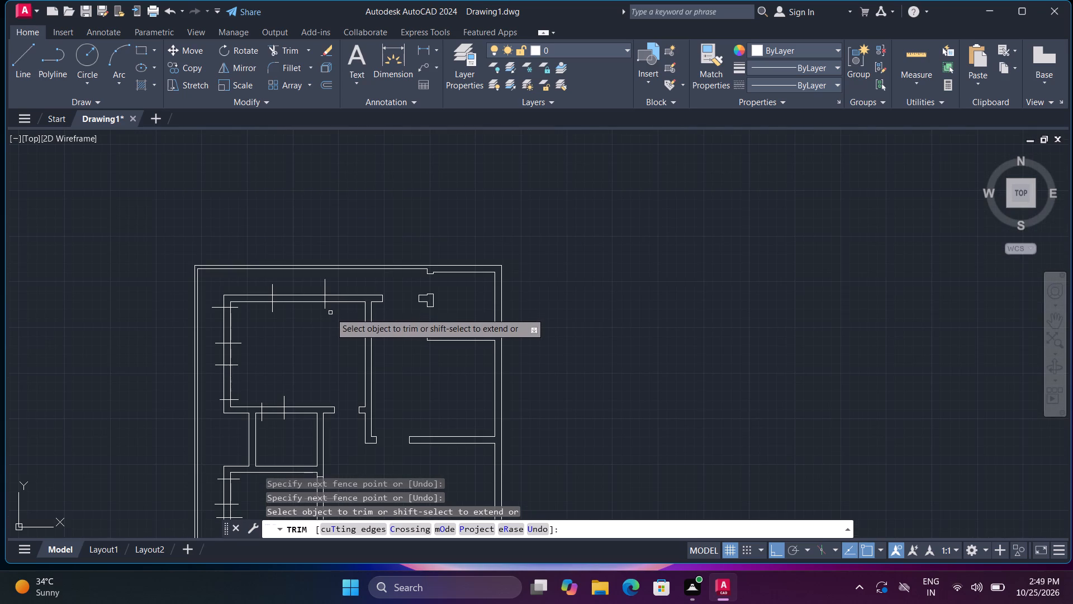
scroll(325, 311, "up", 3)
middle_click_drag(325, 312, 435, 361)
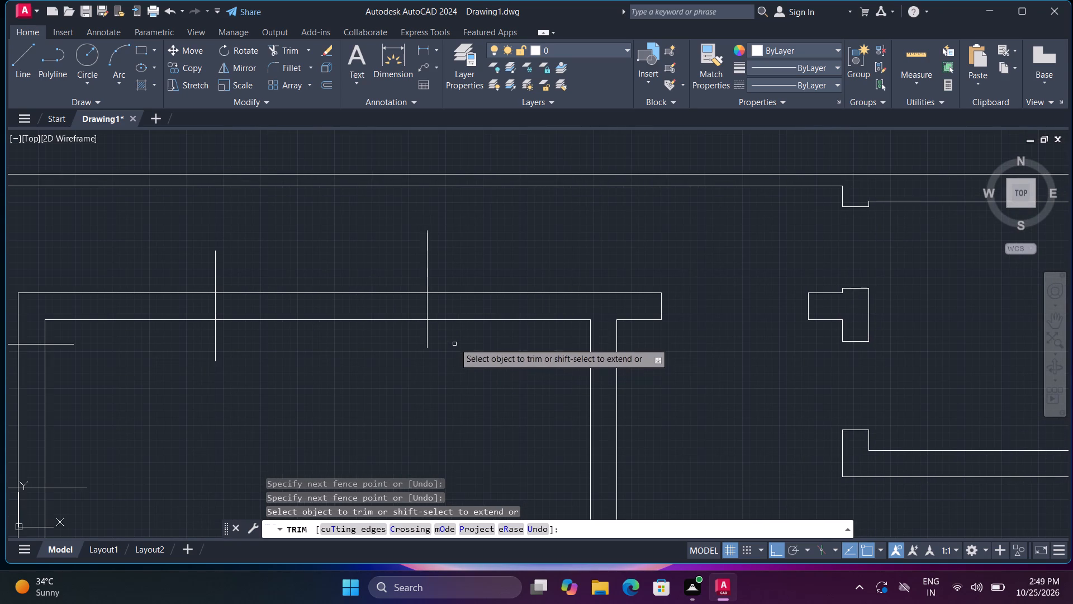
left_click(455, 341)
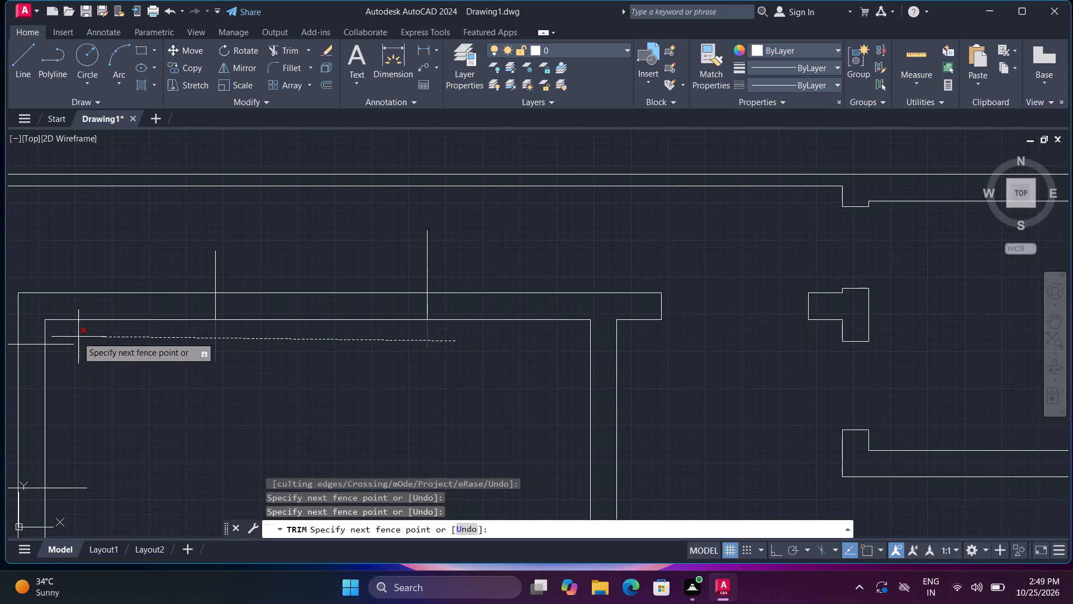
left_click(66, 345)
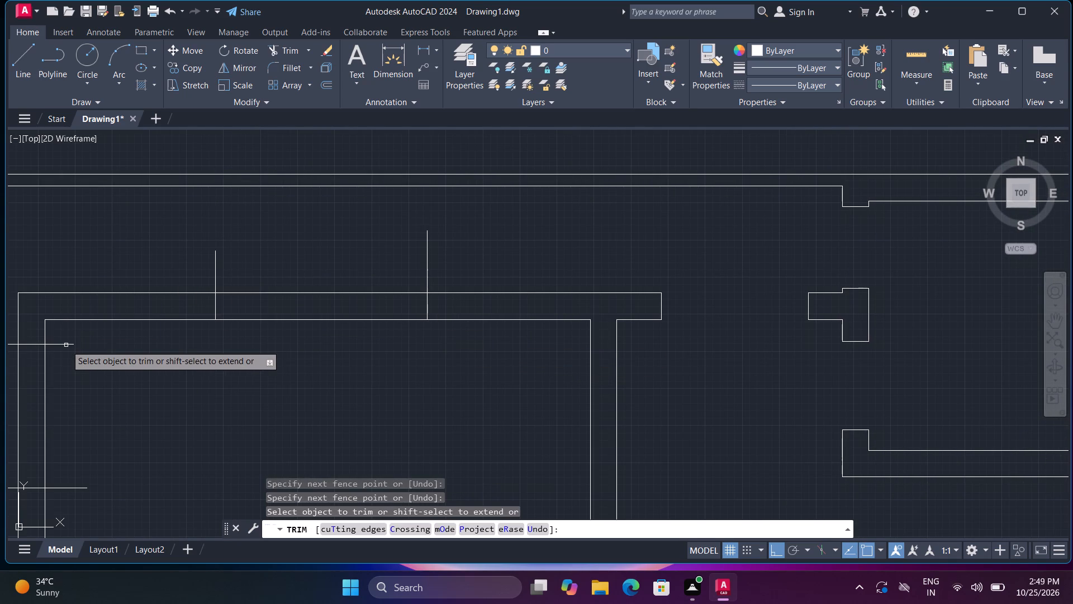
left_click(63, 346)
left_click(205, 276)
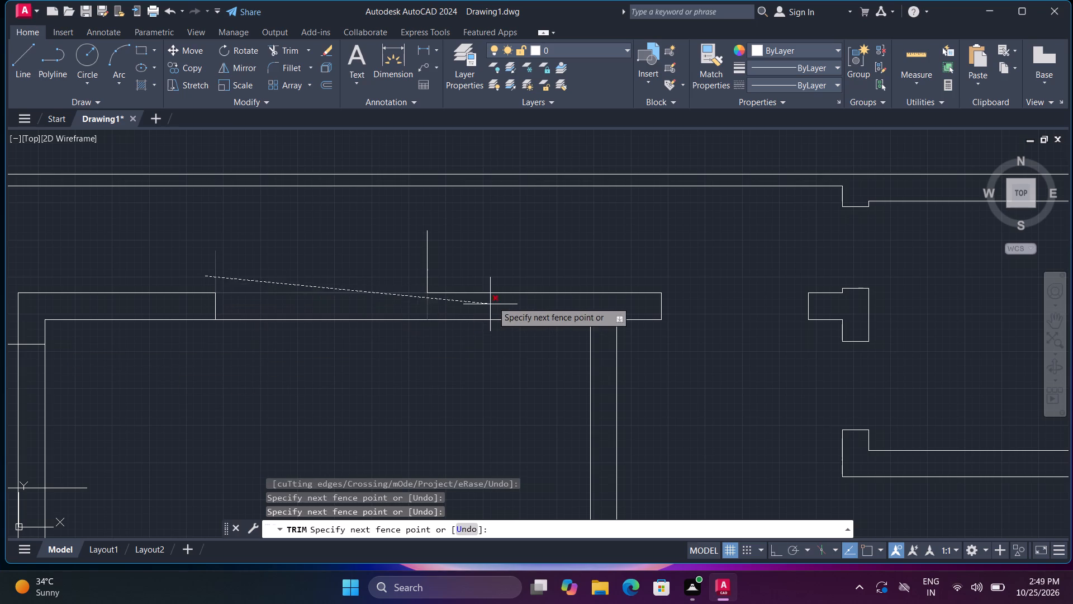
left_click(495, 275)
left_click_drag(437, 268, 417, 284)
left_click(352, 342)
left_click(357, 279)
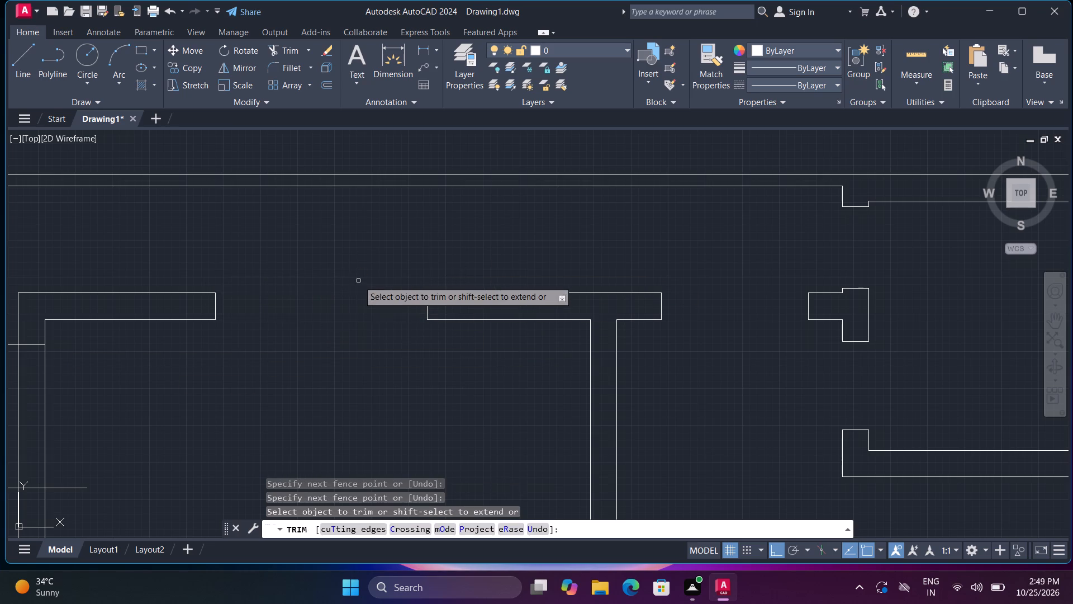
Trim the ends of the four marks on the upper-left room's left wall and the wall lines within each pair to cut two openings.
scroll(359, 295, "down", 3)
scroll(289, 337, "up", 1)
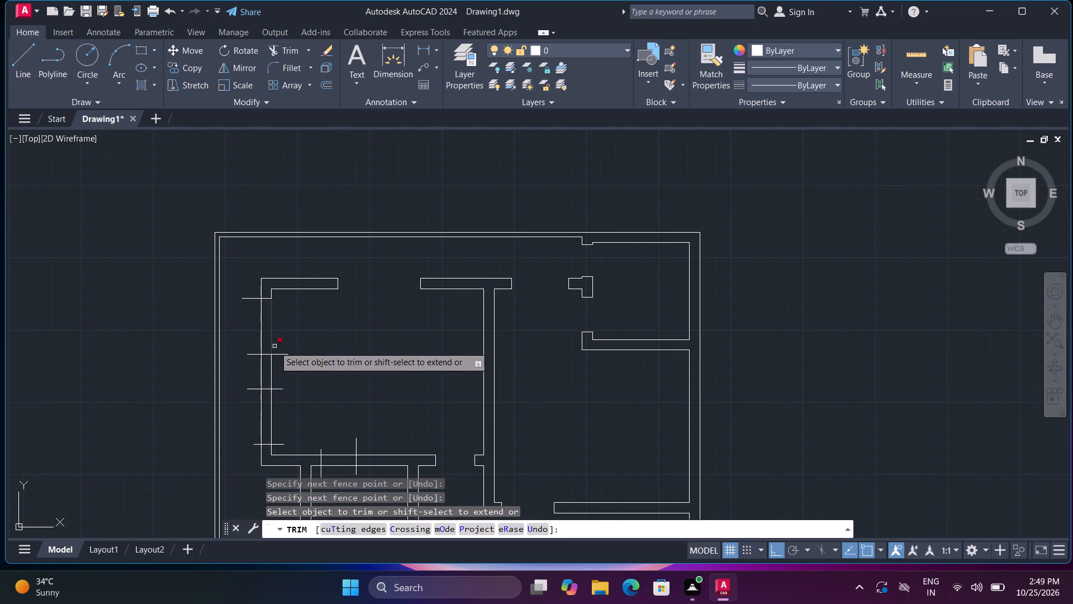
left_click(279, 348)
left_click(279, 448)
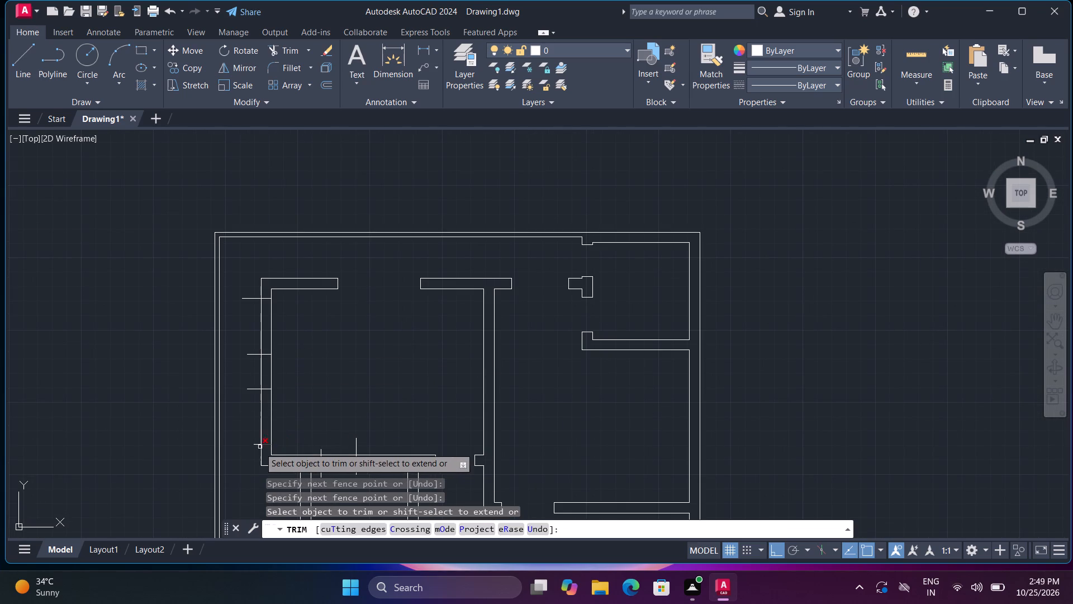
left_click(255, 450)
left_click(254, 281)
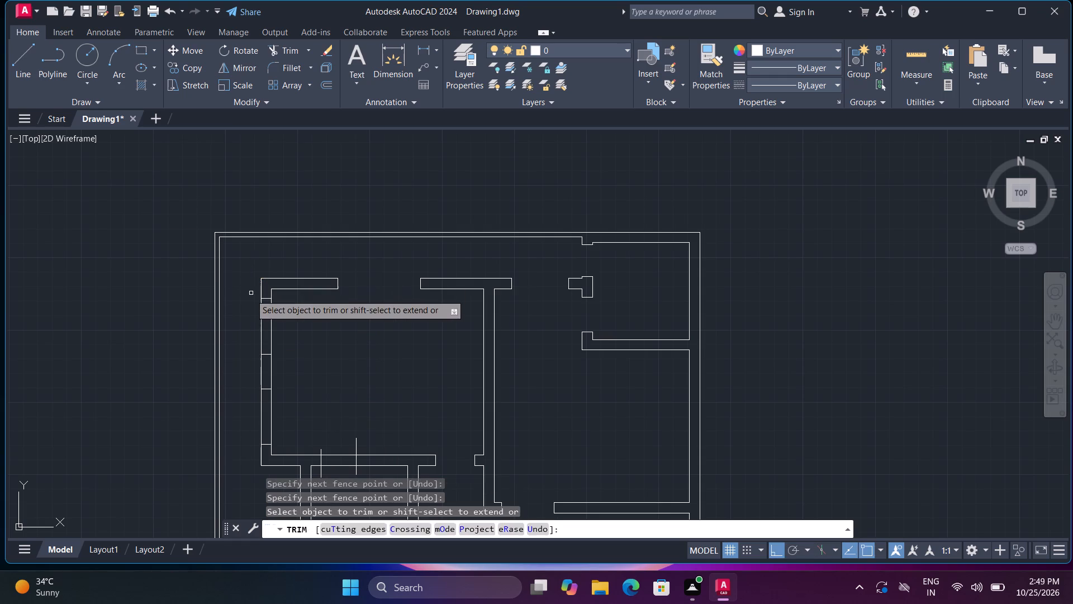
left_click(240, 316)
left_click(295, 337)
left_click(291, 418)
left_click(249, 416)
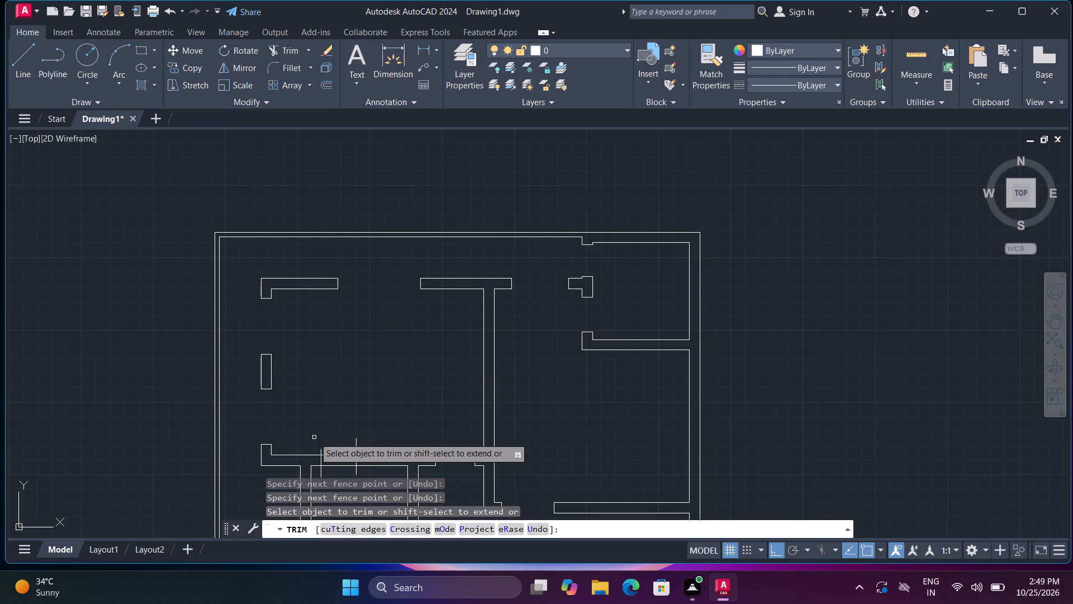
Trim the two marks on the wall between the upper-left room and the small room below it, cutting an opening between them.
middle_click_drag(324, 431, 334, 356)
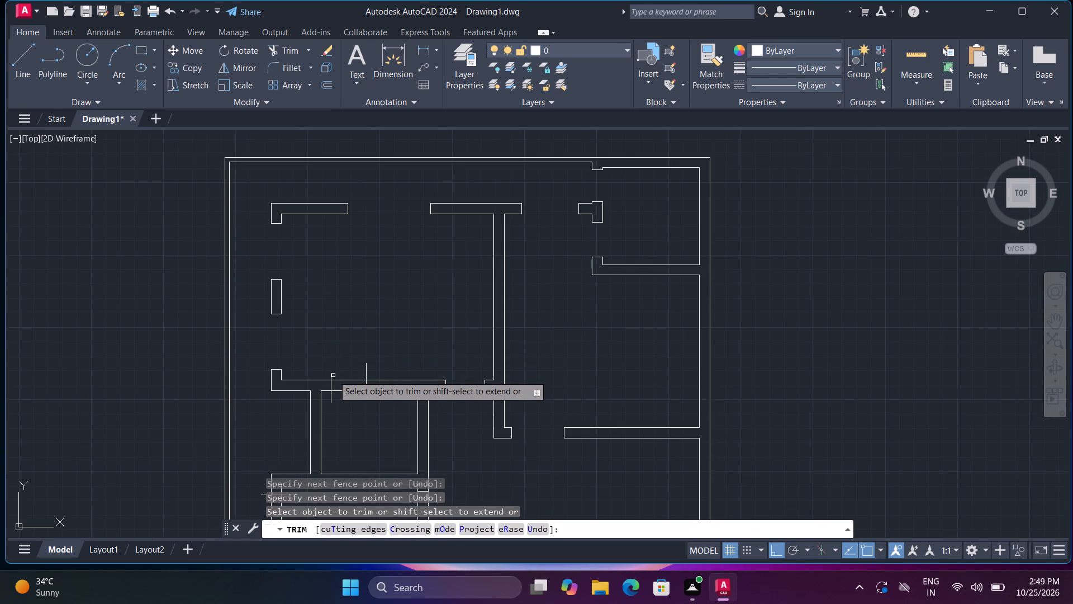
left_click(331, 375)
left_click(367, 375)
left_click(354, 365)
left_click(343, 404)
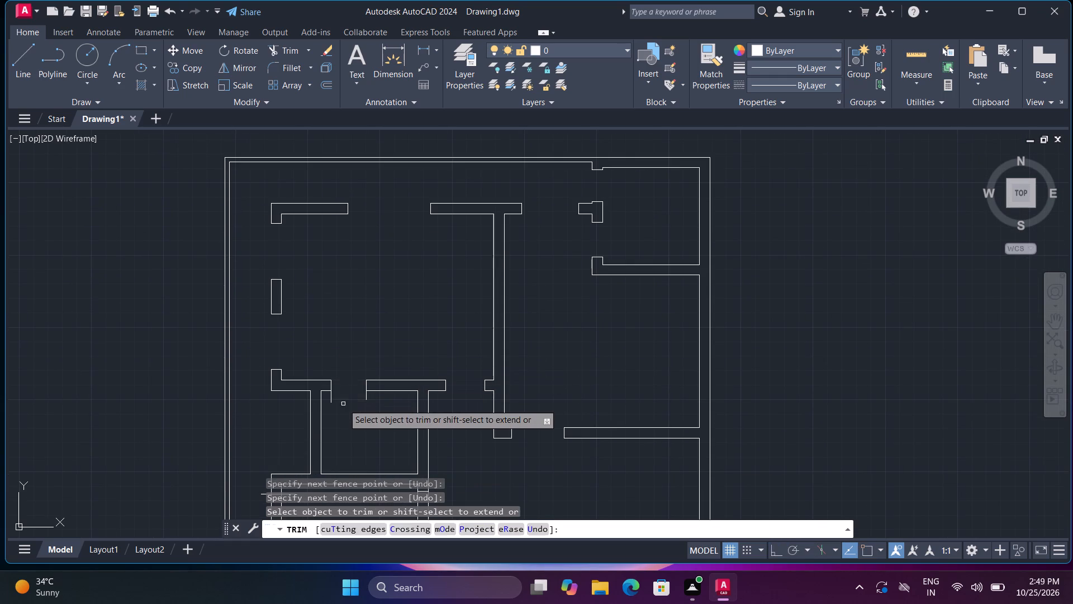
left_click(326, 400)
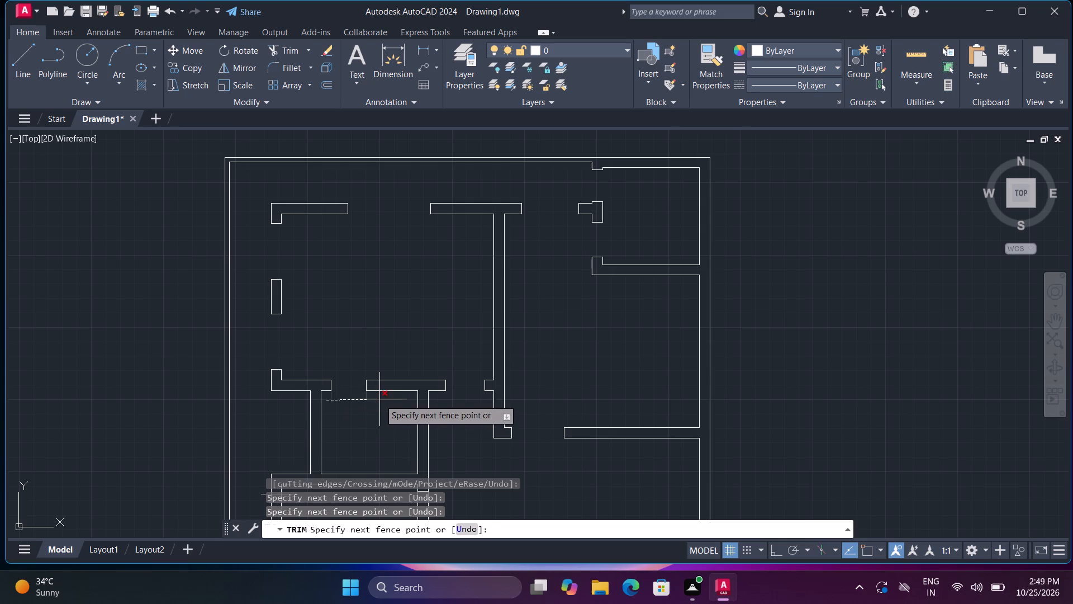
left_click(379, 399)
Trim the overhanging mark on the right wall of the room below the small room and the wall lines above it to cut an opening.
scroll(386, 421, "down", 1)
middle_click_drag(386, 423, 396, 303)
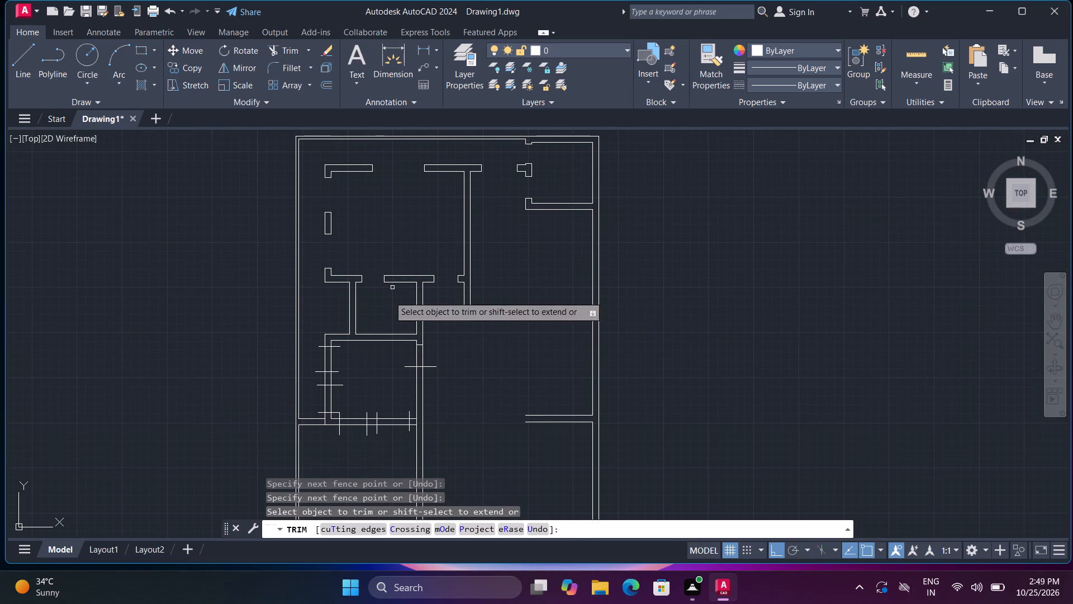
scroll(382, 348, "up", 1)
left_click(420, 379)
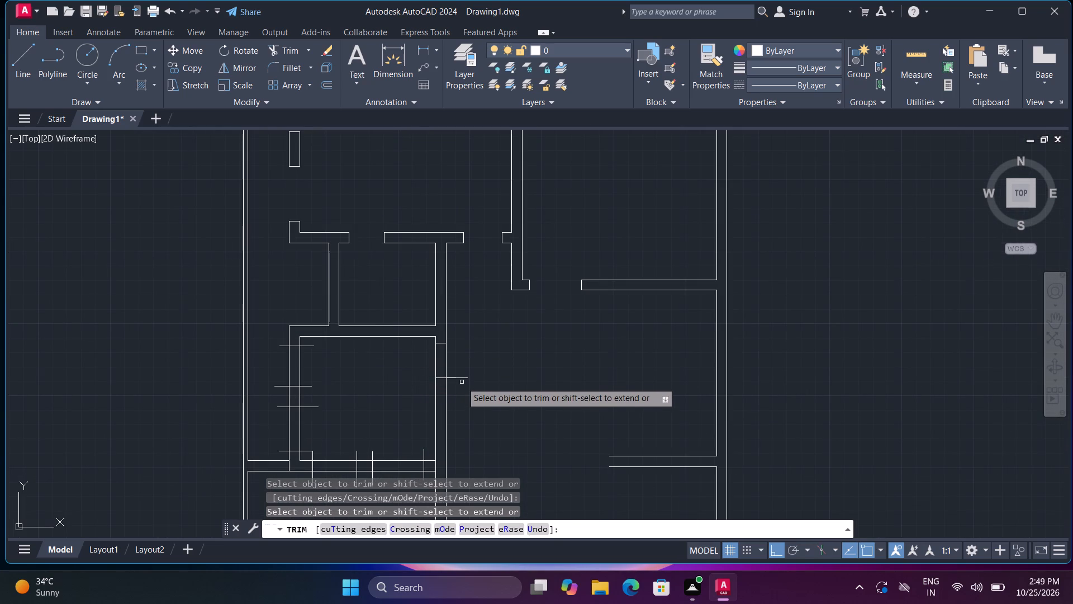
left_click(462, 377)
left_click(460, 368)
left_click(410, 355)
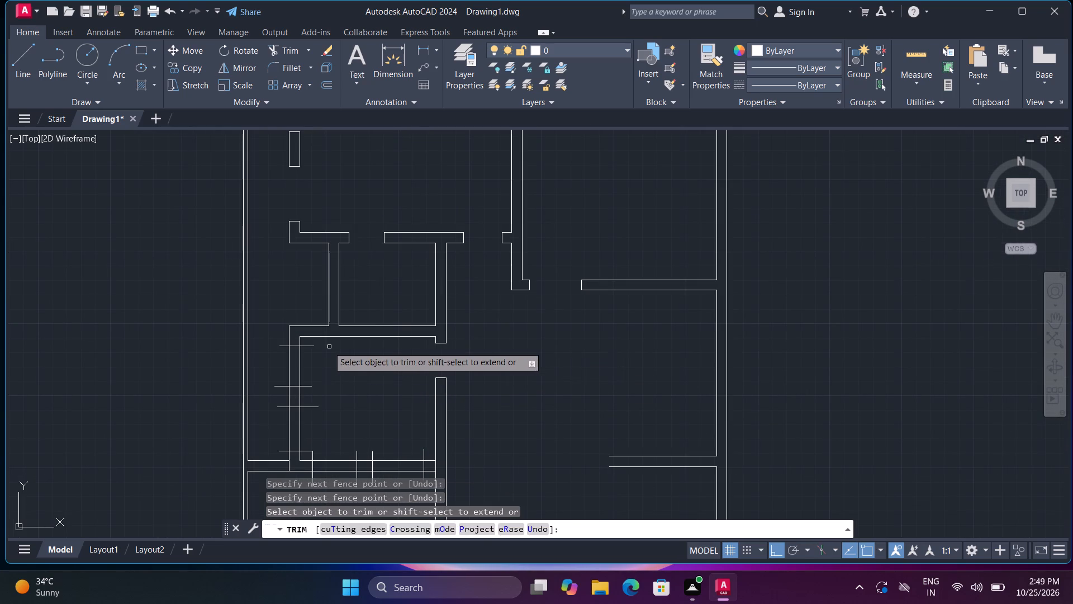
Trim that room's left-wall mark ends and the bottom-wall marks' upper ends, and cut two openings in the left wall.
left_click(304, 342)
left_click(307, 428)
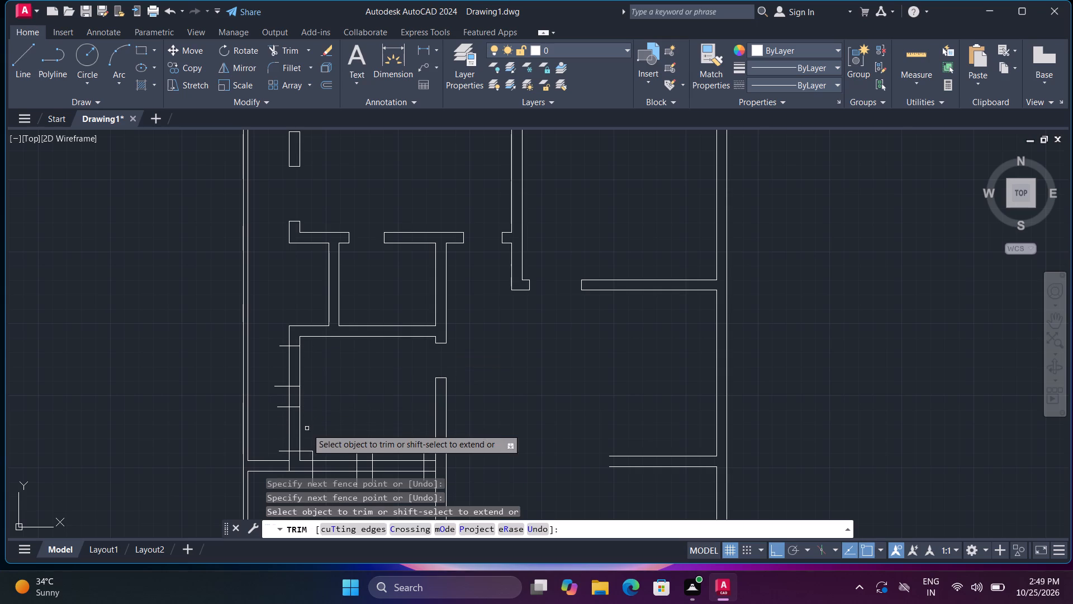
left_click(308, 456)
left_click(310, 447)
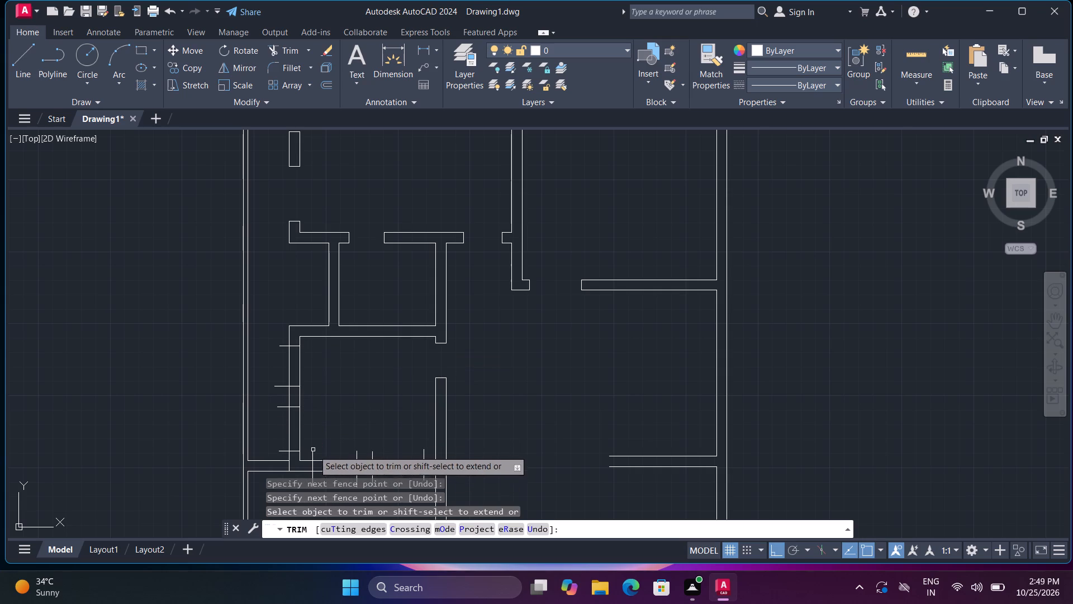
left_click(308, 454)
left_click(428, 455)
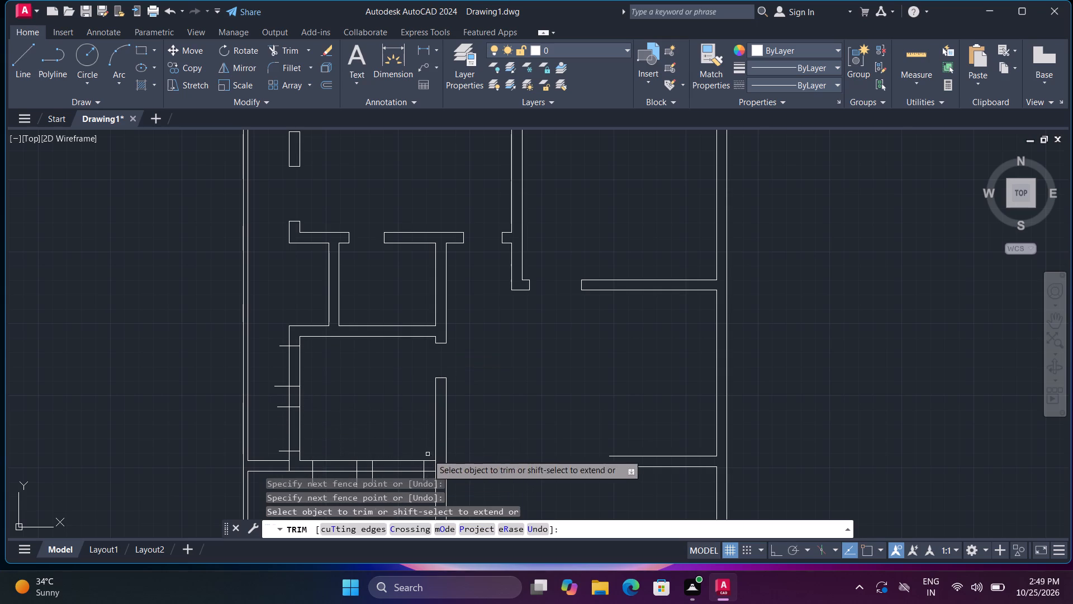
left_click(283, 454)
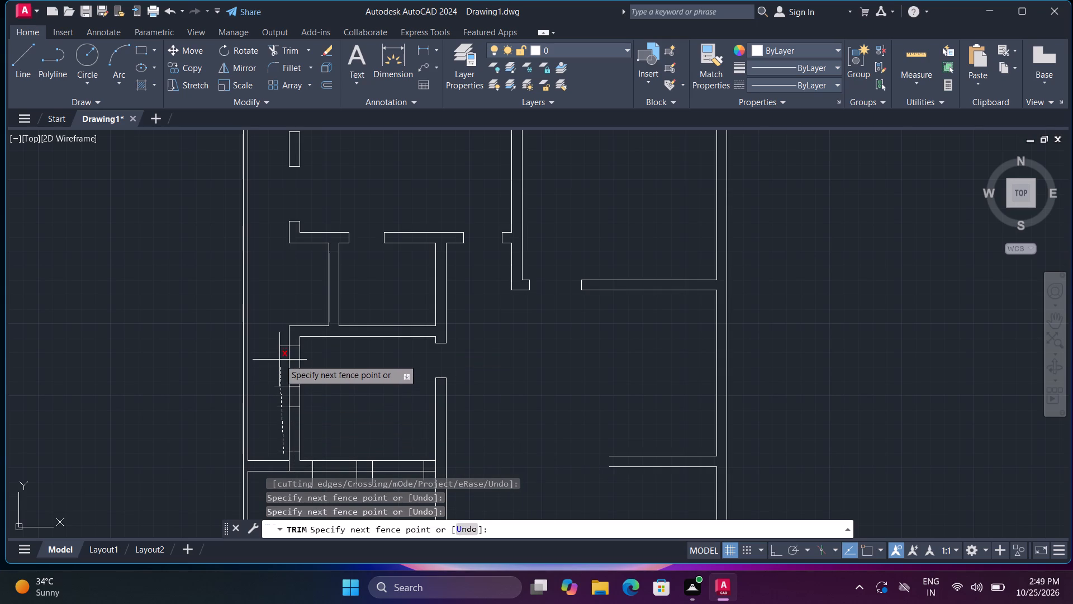
left_click(283, 335)
left_click(273, 358)
left_click(313, 375)
left_click(323, 417)
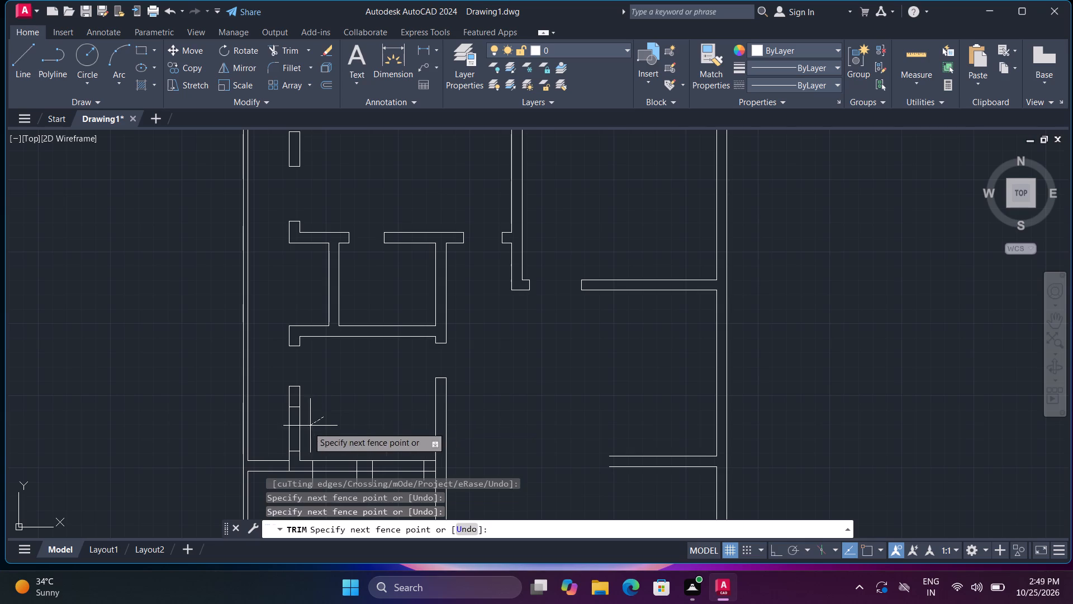
left_click(285, 424)
Trim the lower ends of the same room's bottom-wall marks and the wall lines within each pair to cut two openings.
middle_click_drag(319, 437, 316, 322)
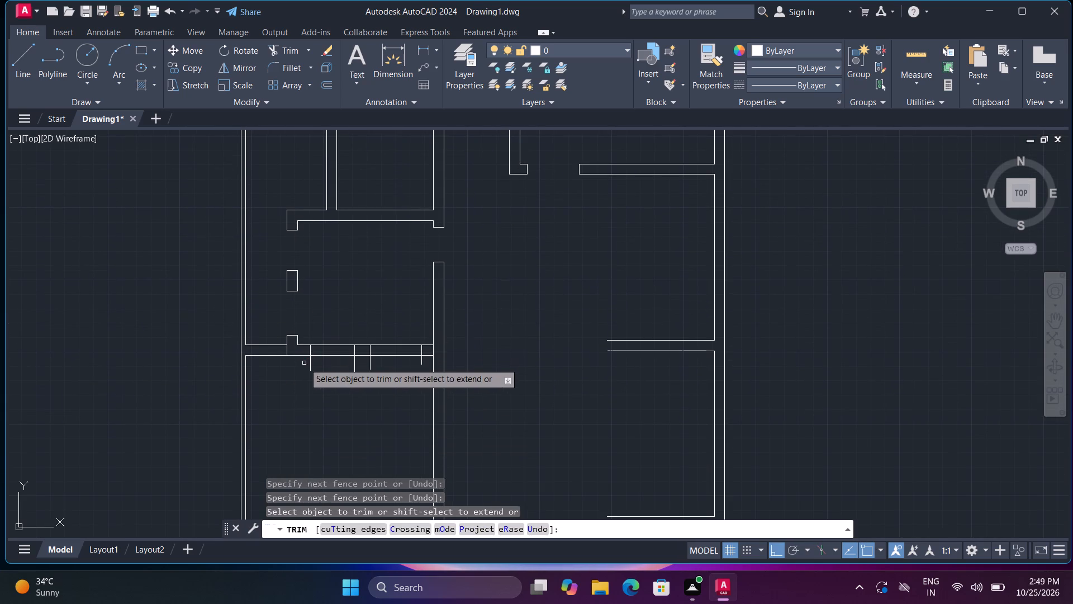
left_click(304, 363)
left_click(424, 364)
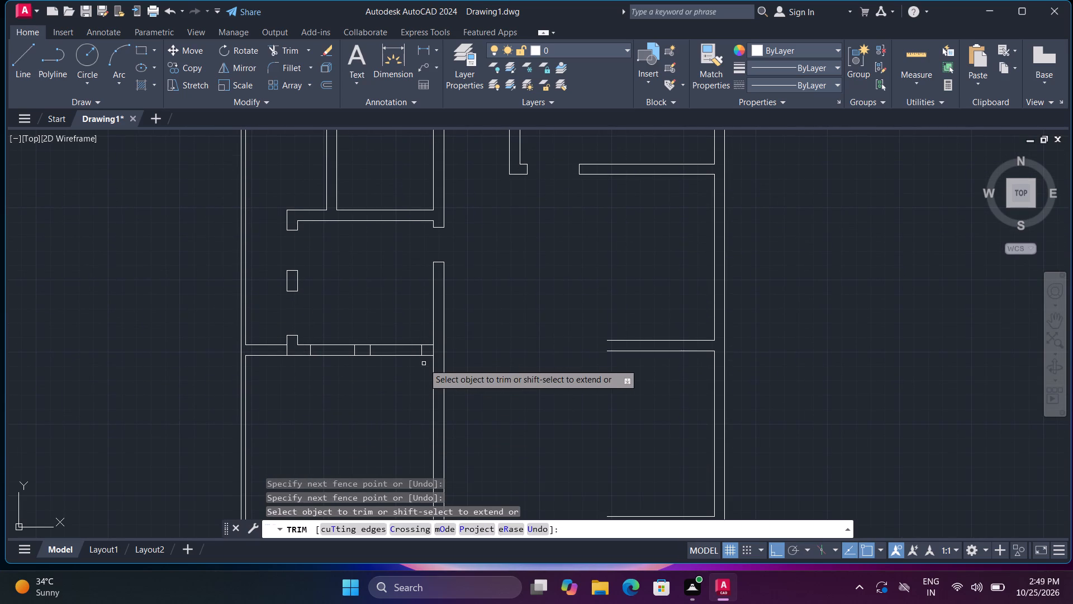
left_click(345, 370)
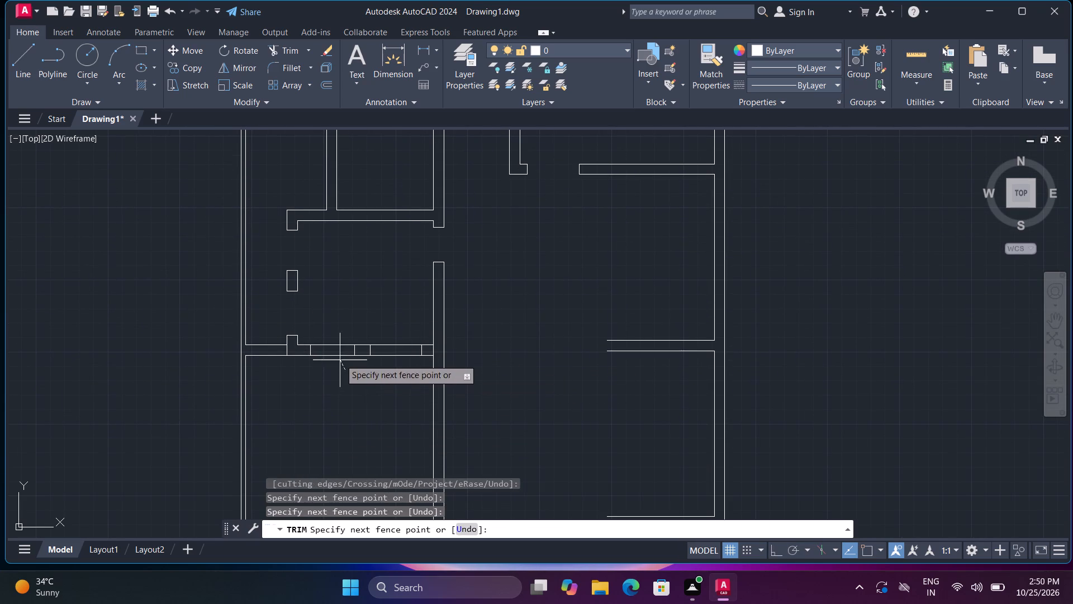
left_click(335, 325)
left_click(379, 324)
left_click(395, 386)
scroll(392, 345, "down", 2)
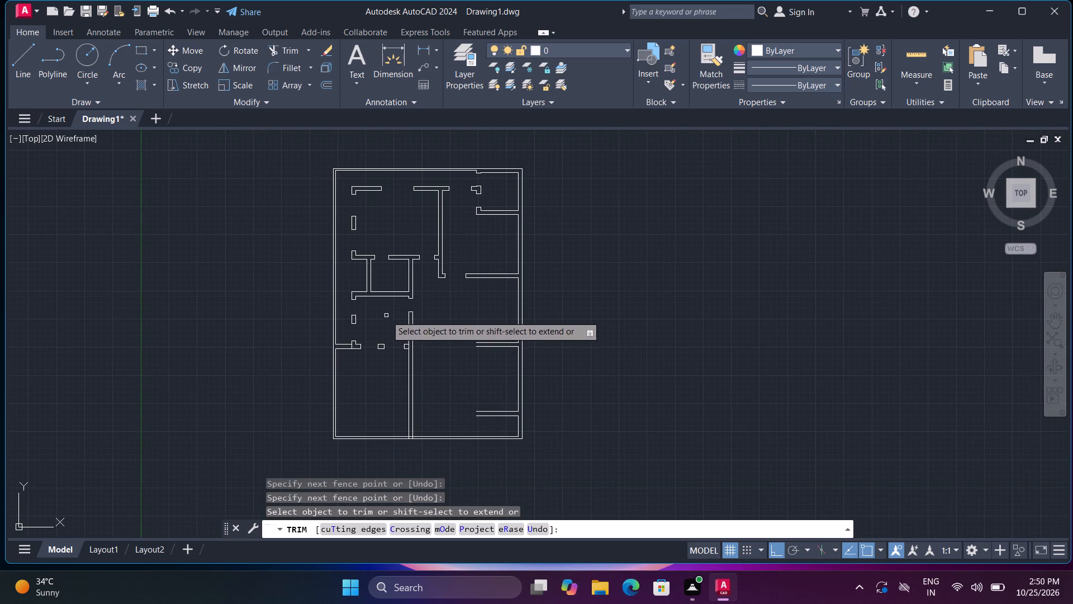
middle_click_drag(385, 314, 382, 341)
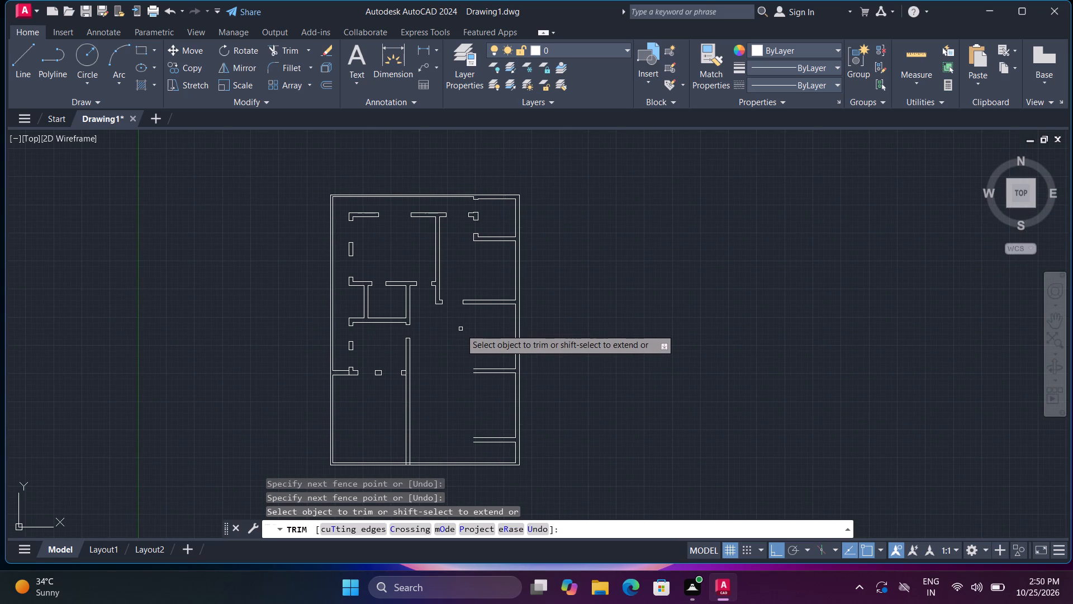
key("Escape")
Offset the right outer wall's inner line between the two middle stub walls 15'7" inward, using the Through option.
key("o")
key("space")
type("t")
key("space")
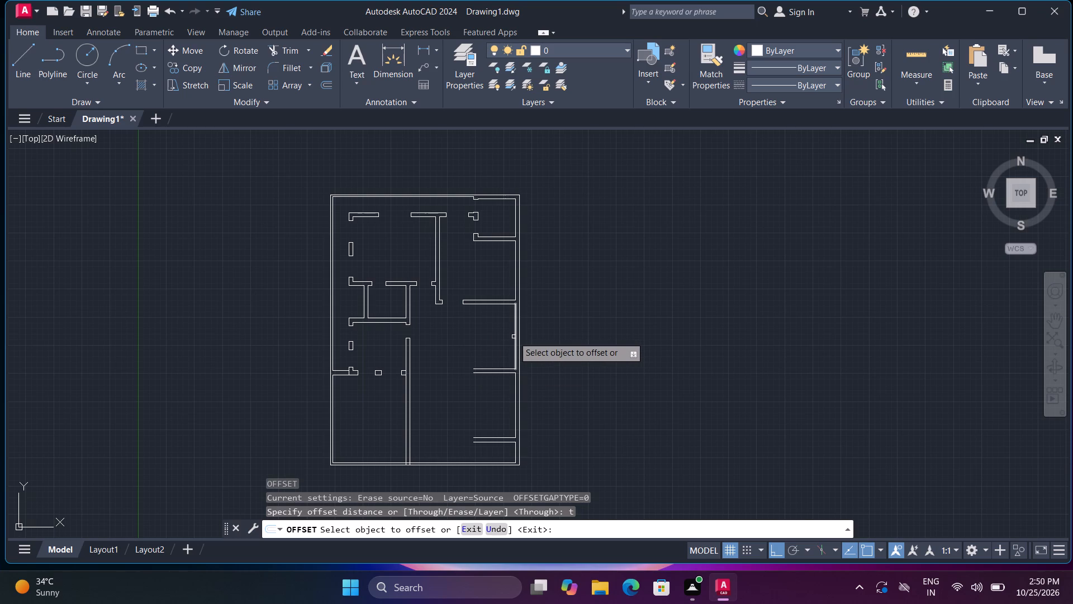
left_click(514, 337)
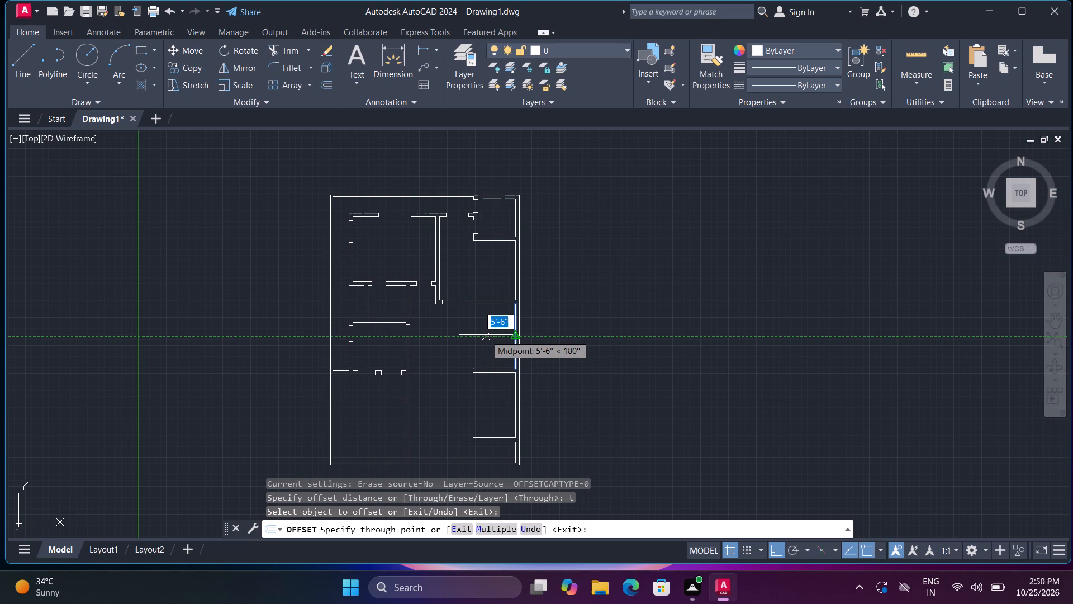
type("15")
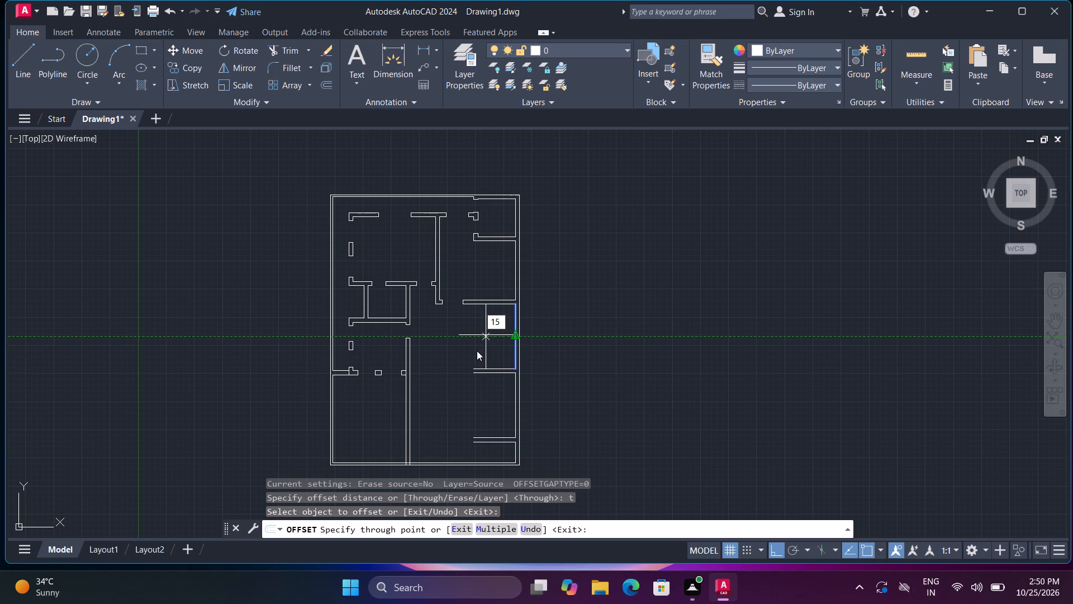
key("apostrophe")
key("7")
key("shift+quotedbl")
key("Return")
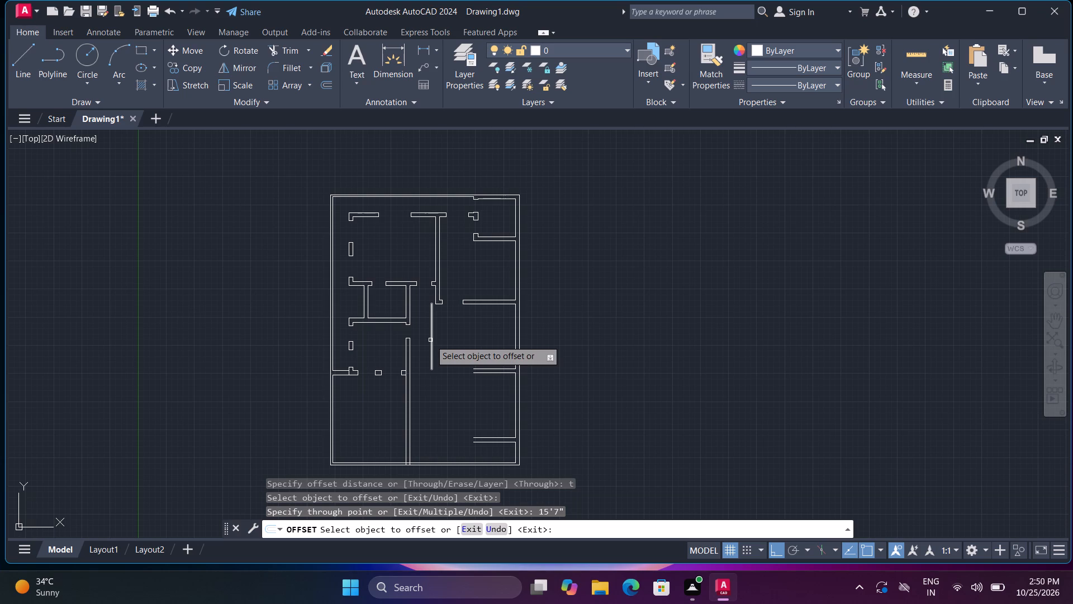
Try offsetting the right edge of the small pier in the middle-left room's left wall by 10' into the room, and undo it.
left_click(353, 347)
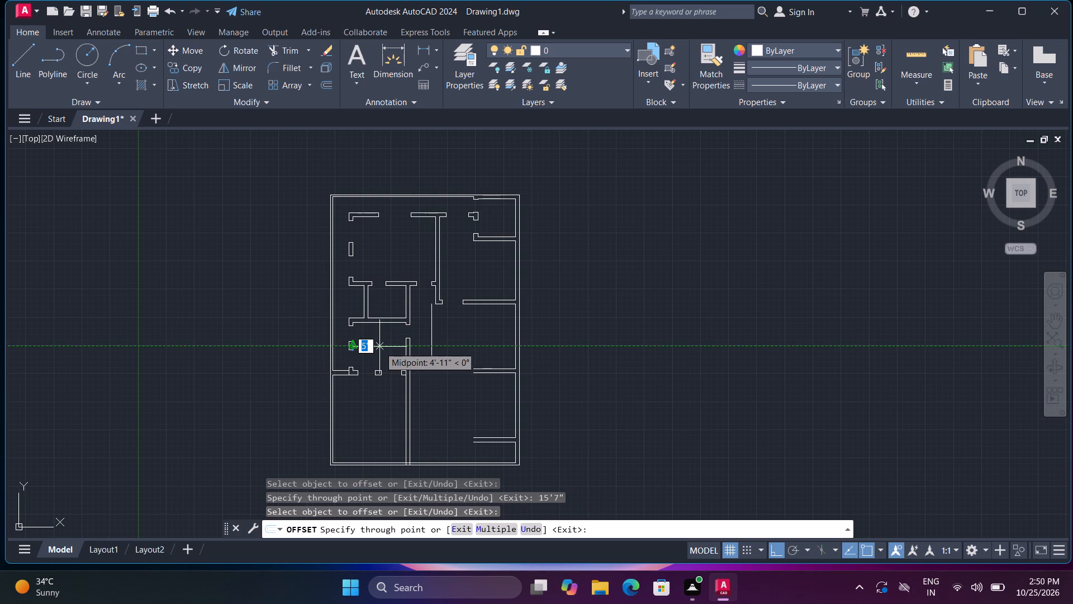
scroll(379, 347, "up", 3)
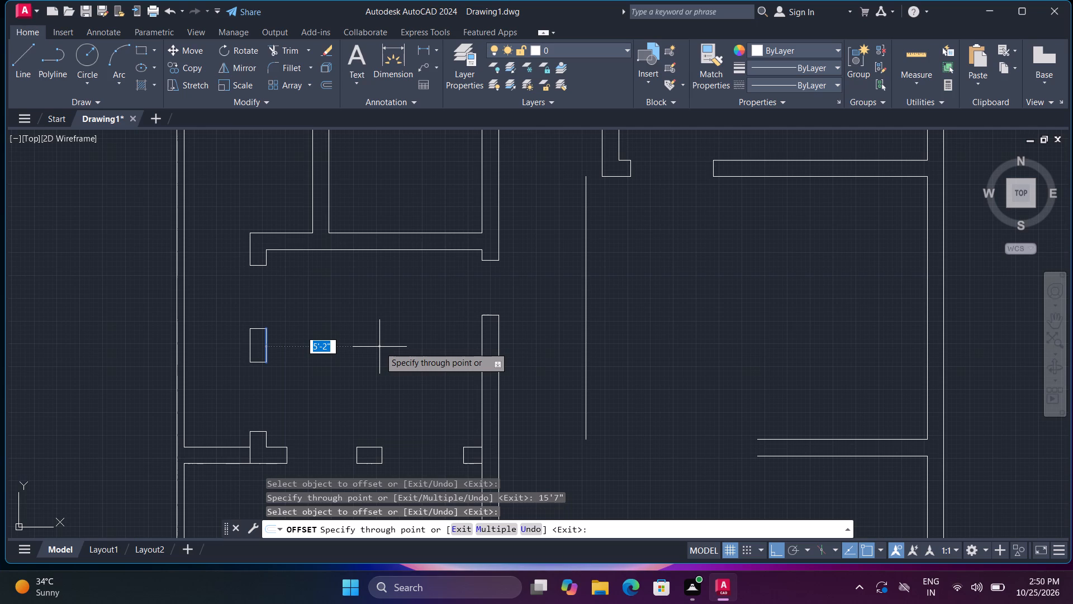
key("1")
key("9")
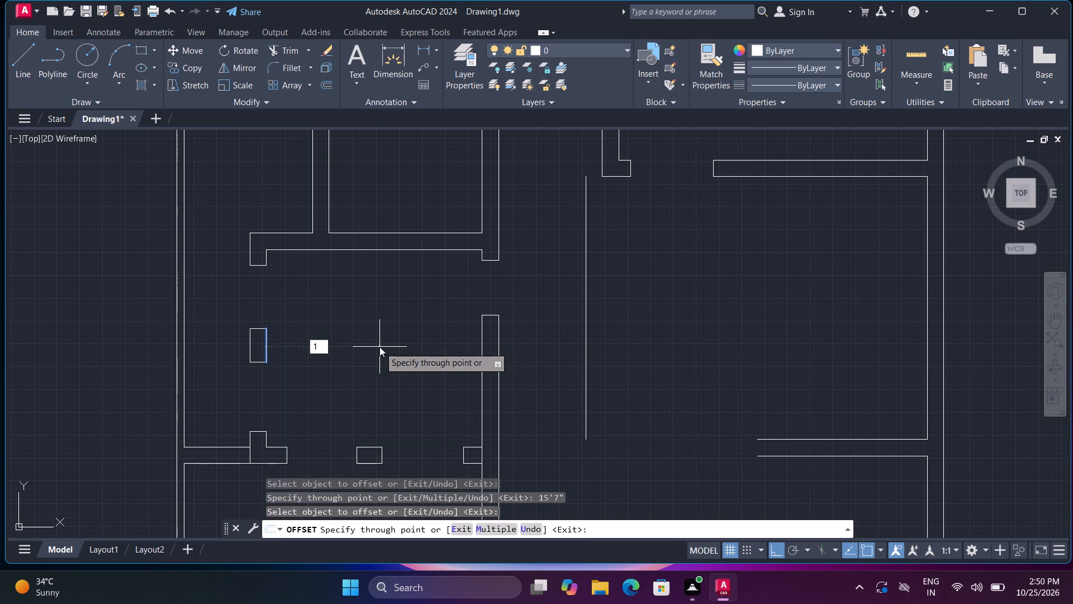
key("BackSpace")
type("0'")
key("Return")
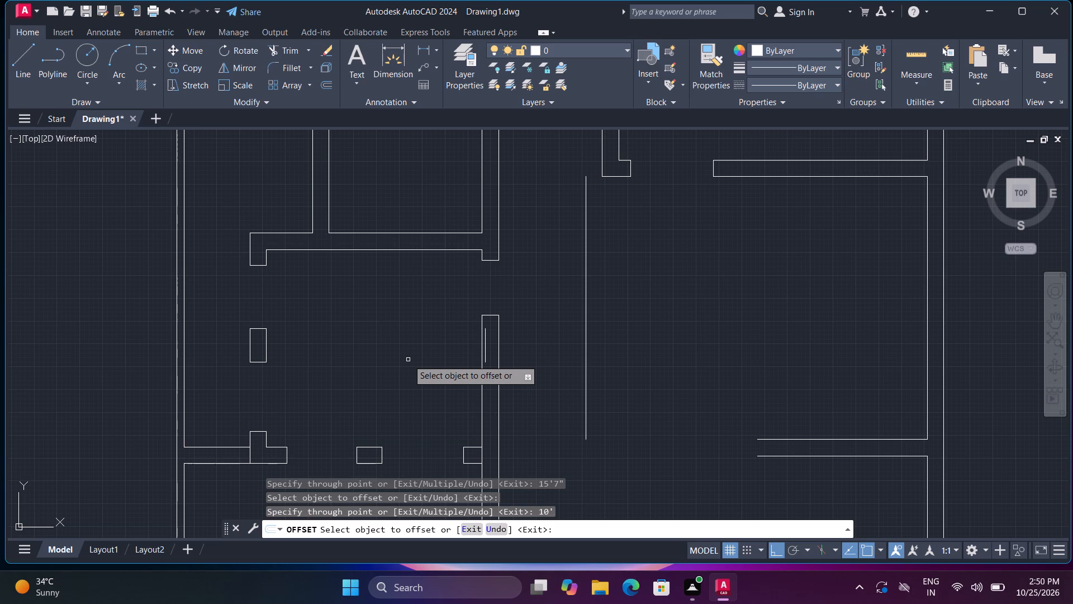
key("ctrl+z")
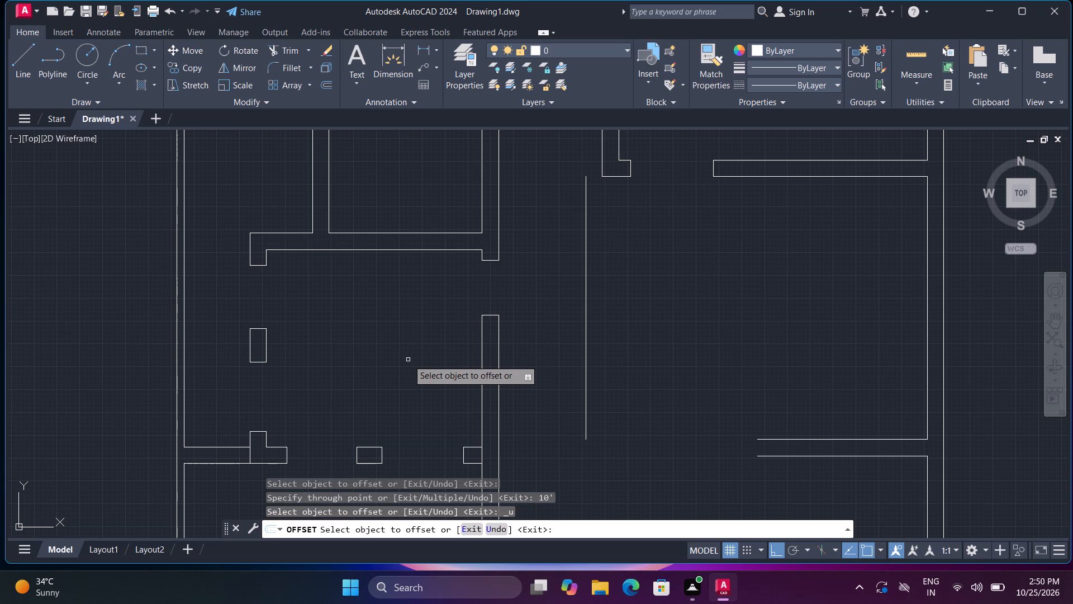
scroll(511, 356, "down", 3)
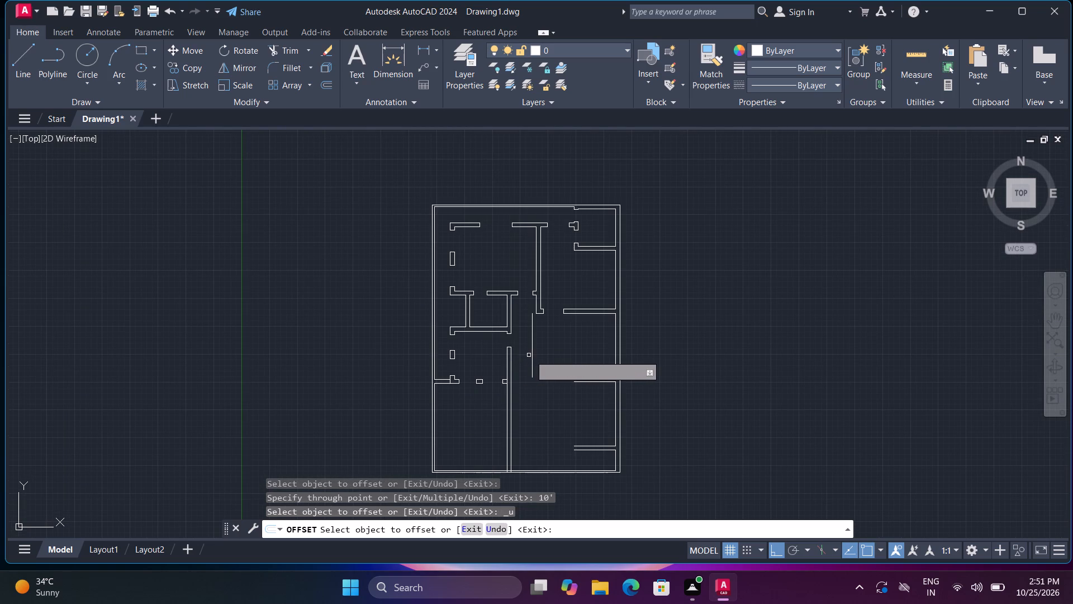
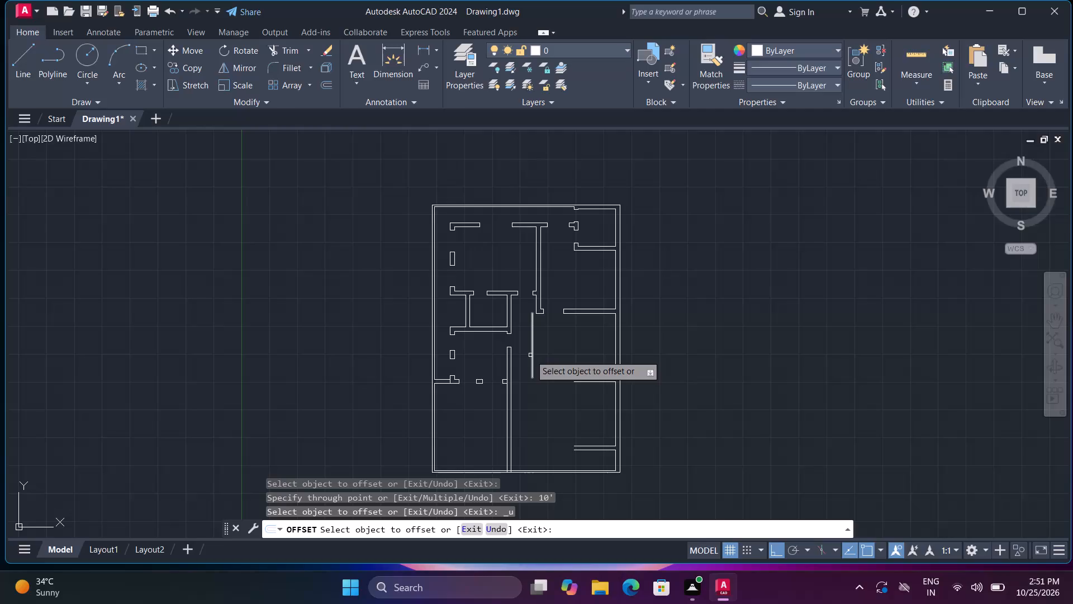
Undo the 15'7" offset of the right outer wall's inner line.
middle_click_drag(559, 388, 485, 323)
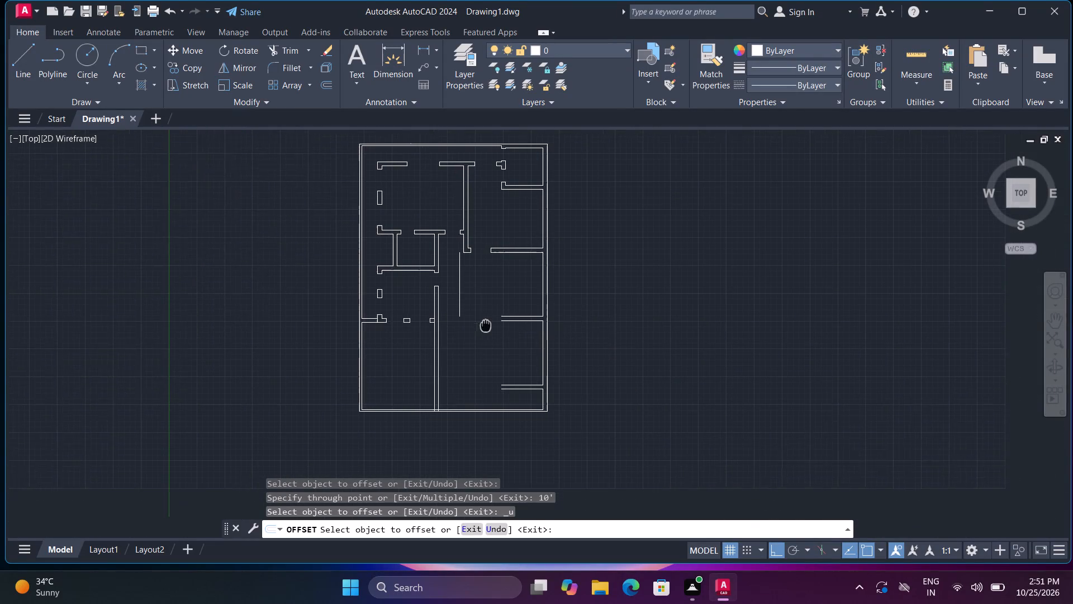
middle_click(483, 320)
middle_click_drag(485, 323, 483, 322)
key("ctrl+z")
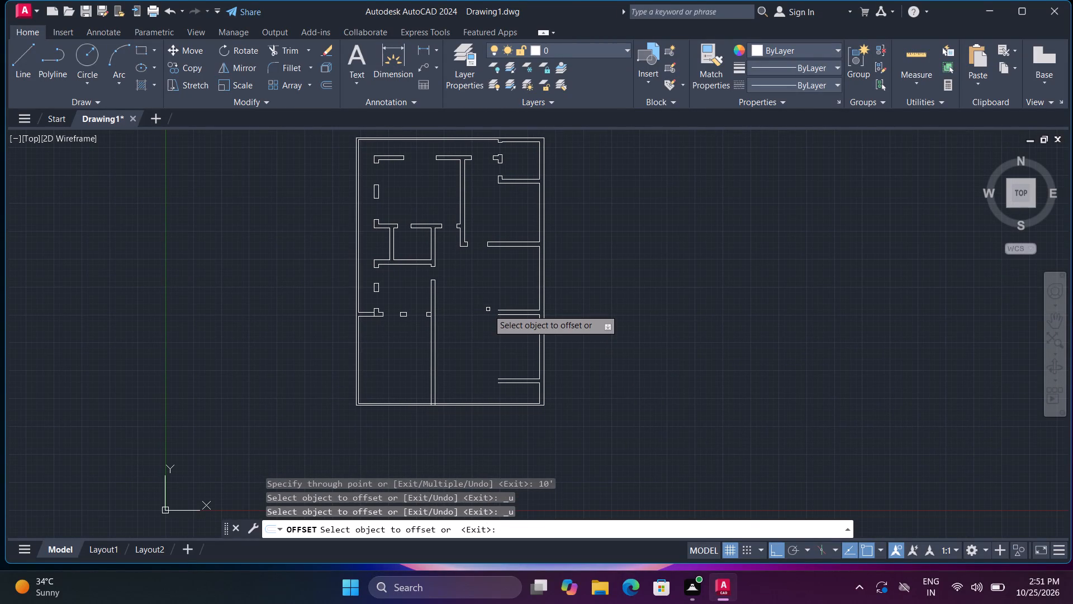
Offset the right outer wall's inner line between the two lowest stub walls 11'8" inward, and the new line another 9" inward.
left_click(538, 355)
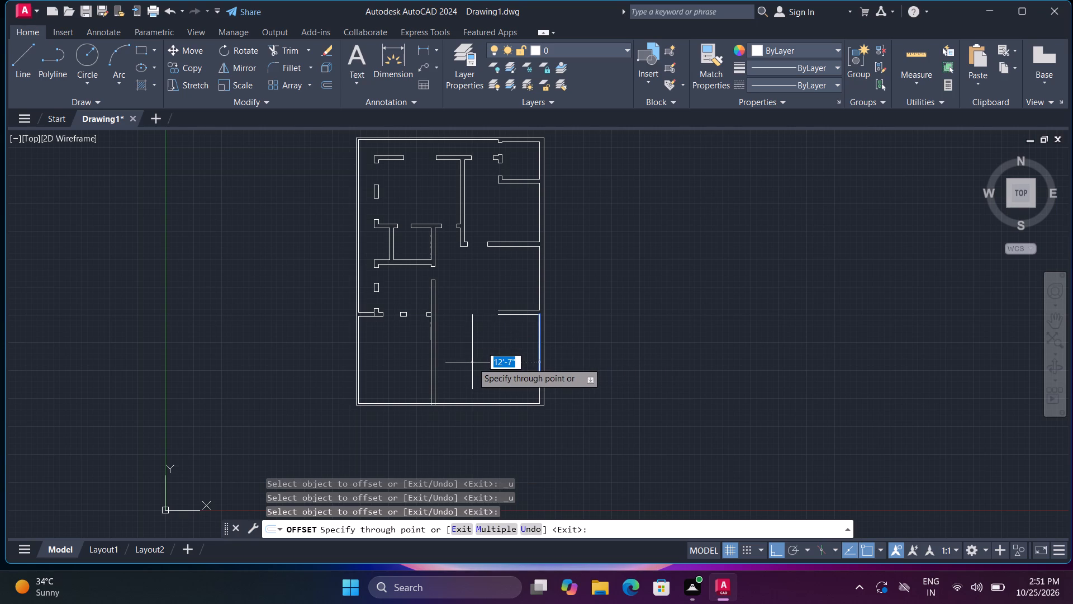
type("11")
key("apostrophe")
key("8")
key("shift+quotedbl")
key("Return")
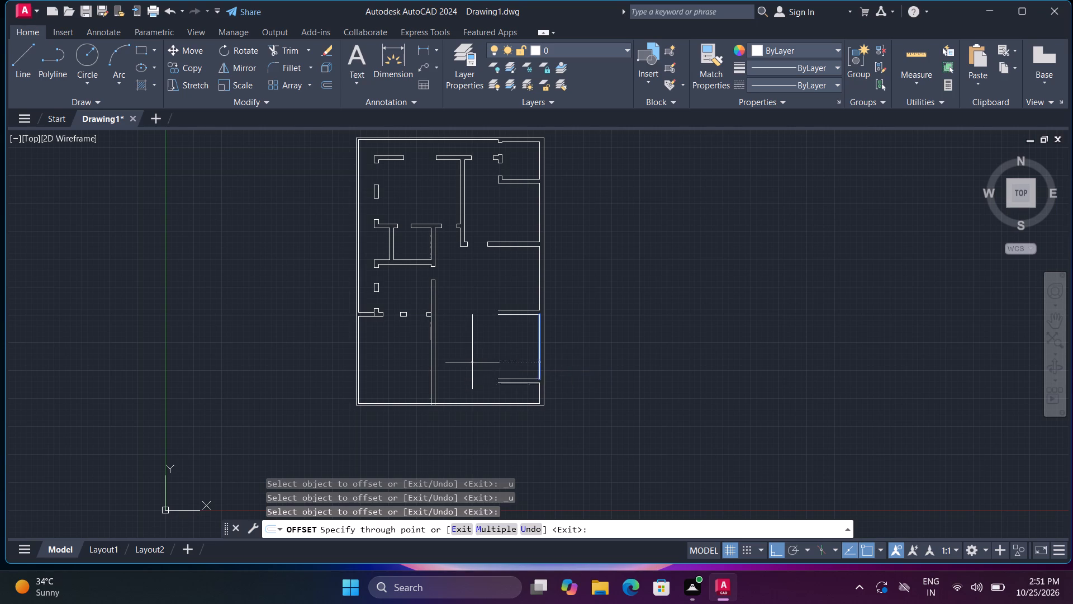
left_click(479, 357)
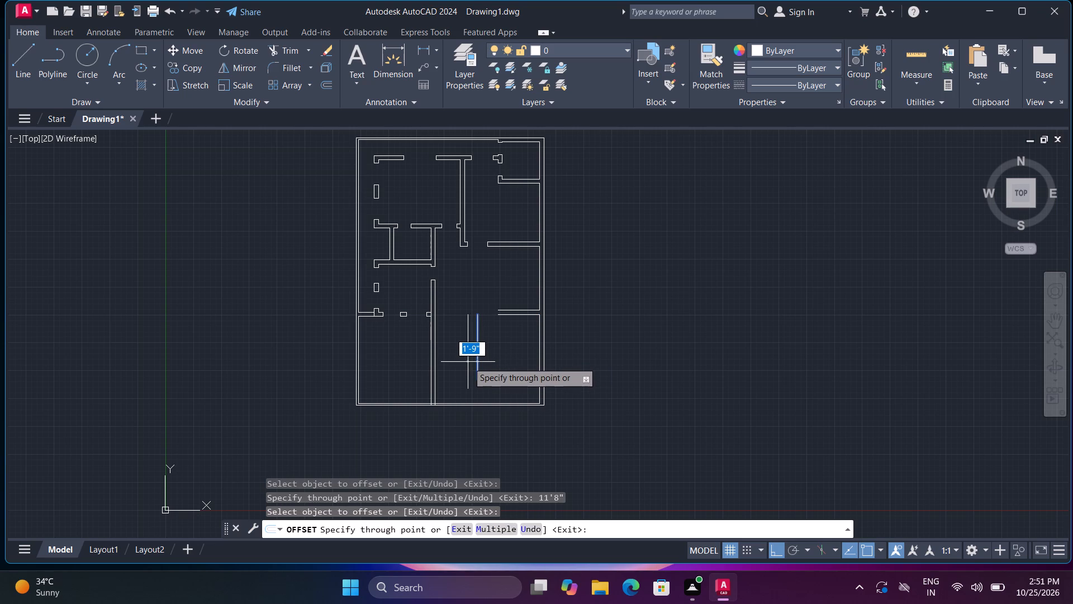
key("9")
key("shift+quotedbl")
key("Return")
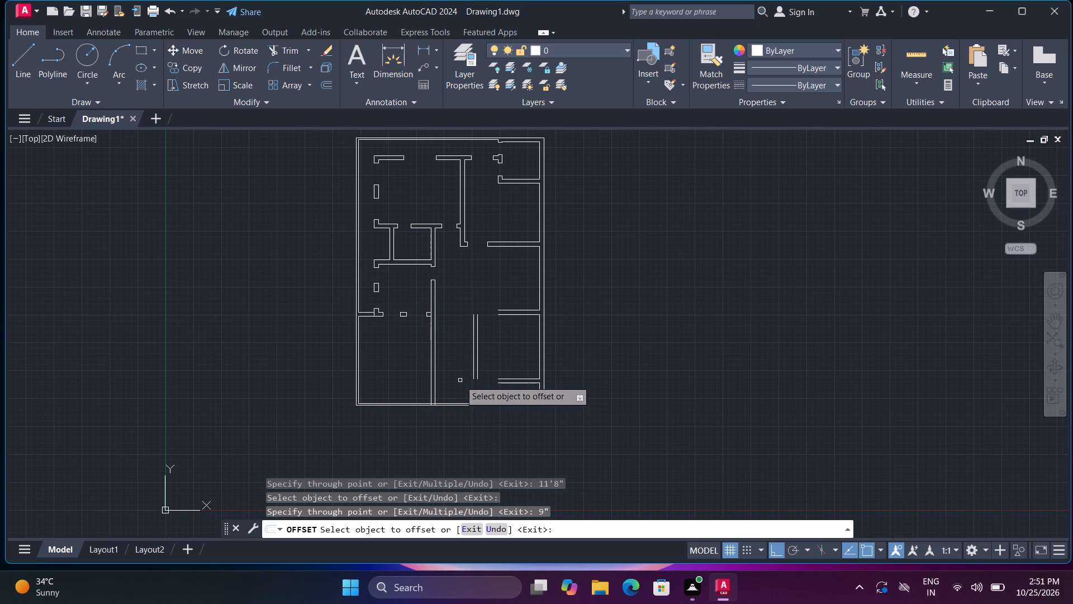
scroll(460, 380, "up", 2)
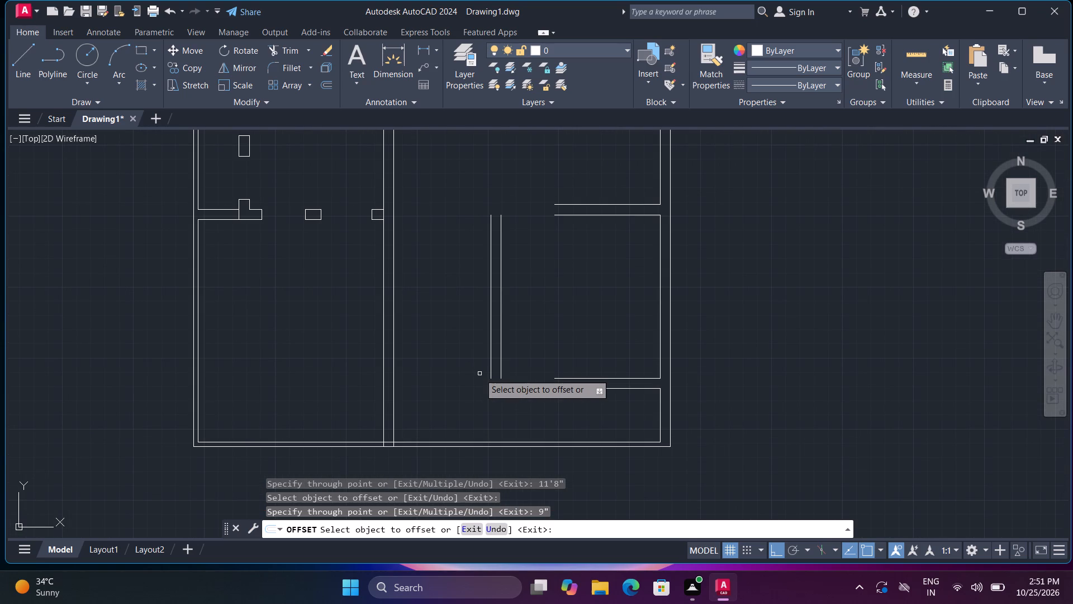
key("Escape")
Draw lines extending both edges of the lowest right stub wall about 12'-7" to the far face of the central vertical wall.
key("l")
key("space")
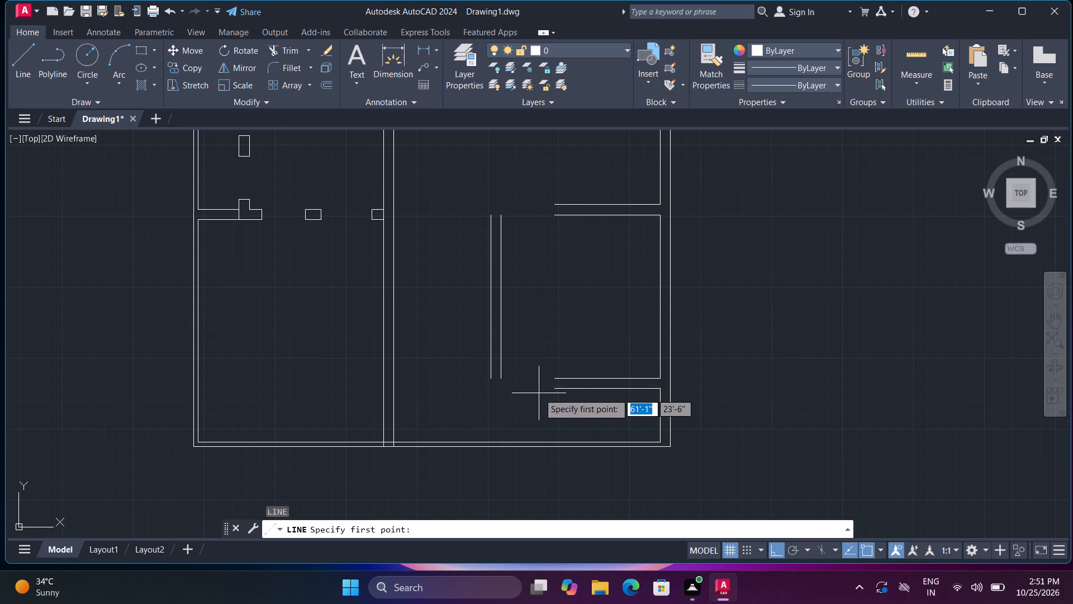
left_click(553, 389)
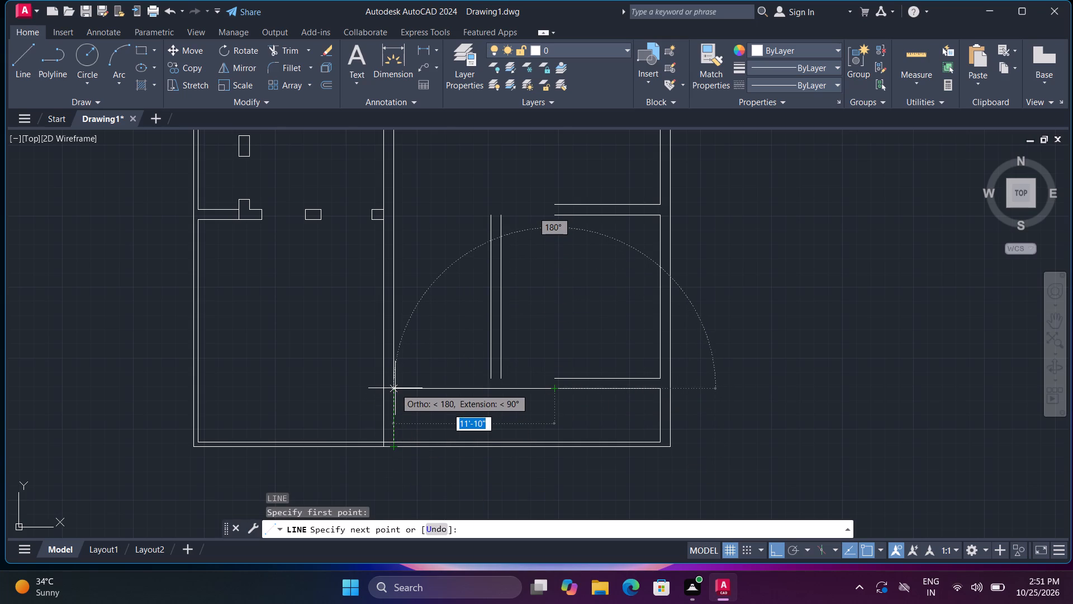
left_click(396, 387)
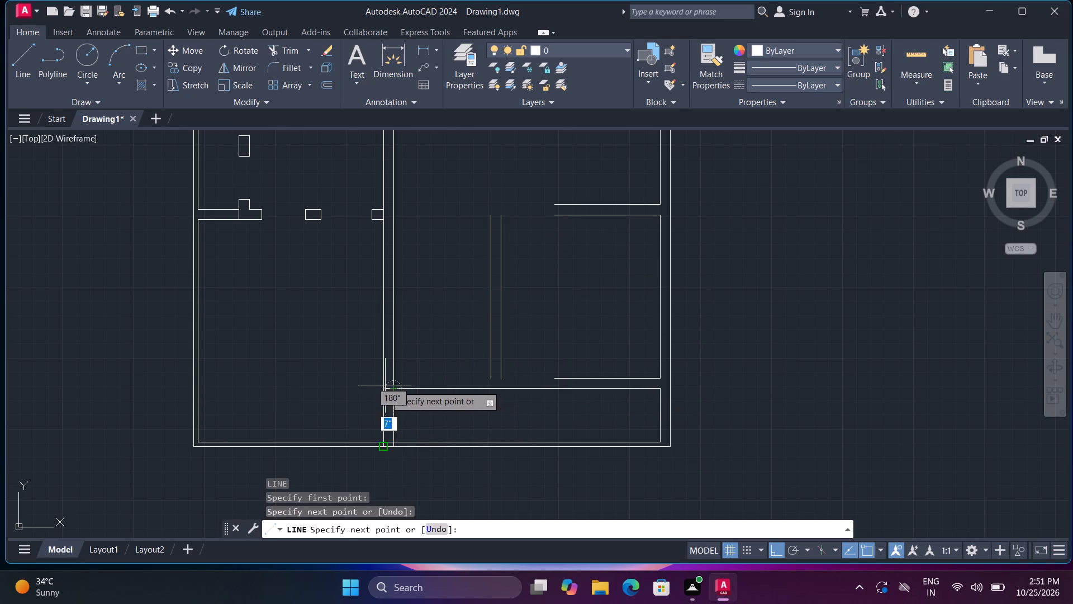
left_click(385, 389)
key("space")
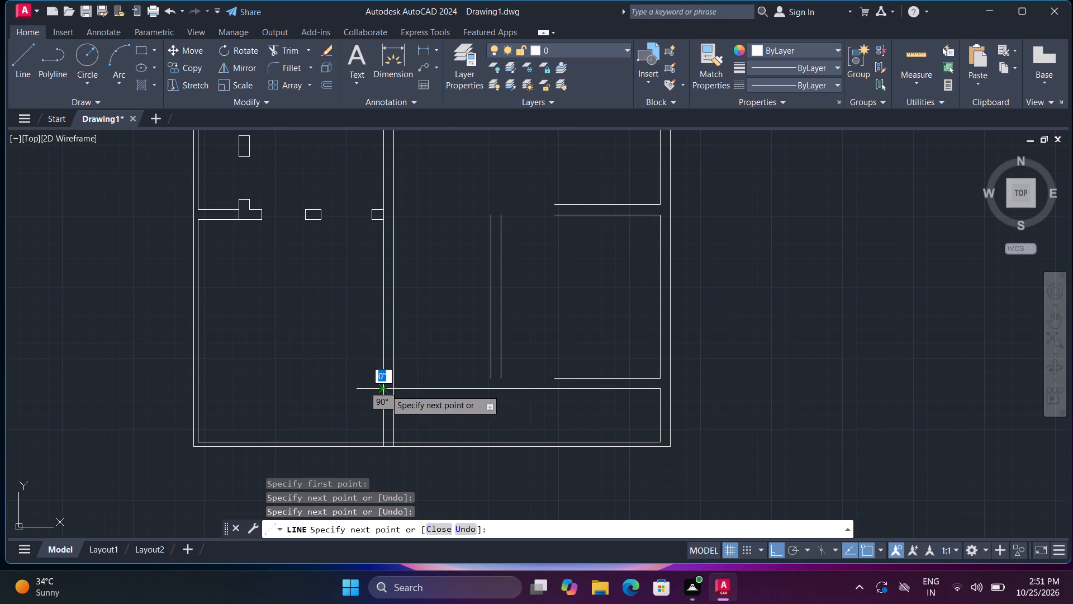
key("space")
left_click(553, 380)
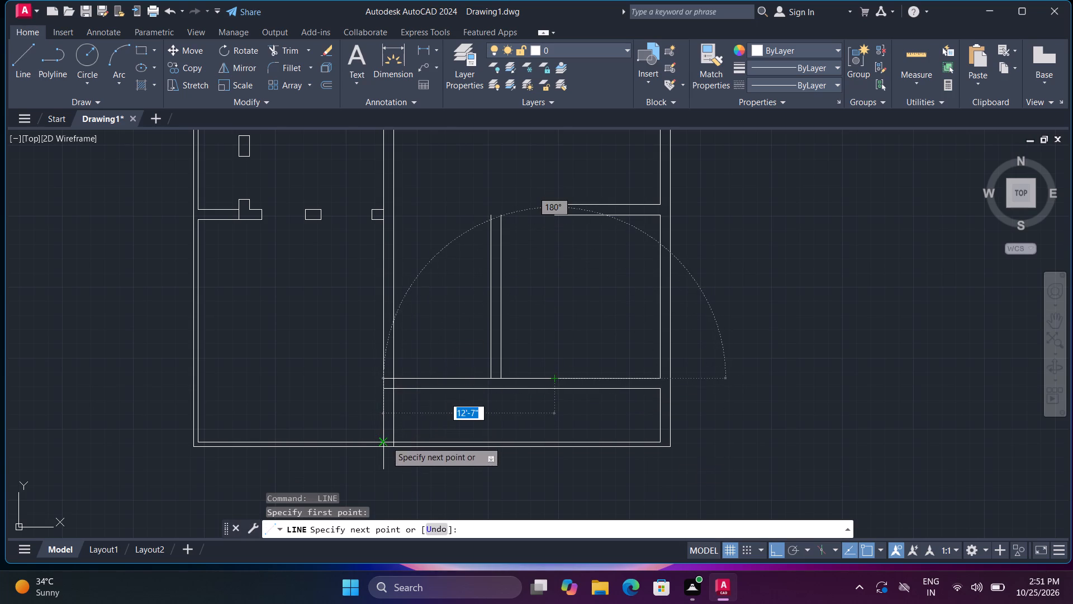
left_click(384, 379)
key("space")
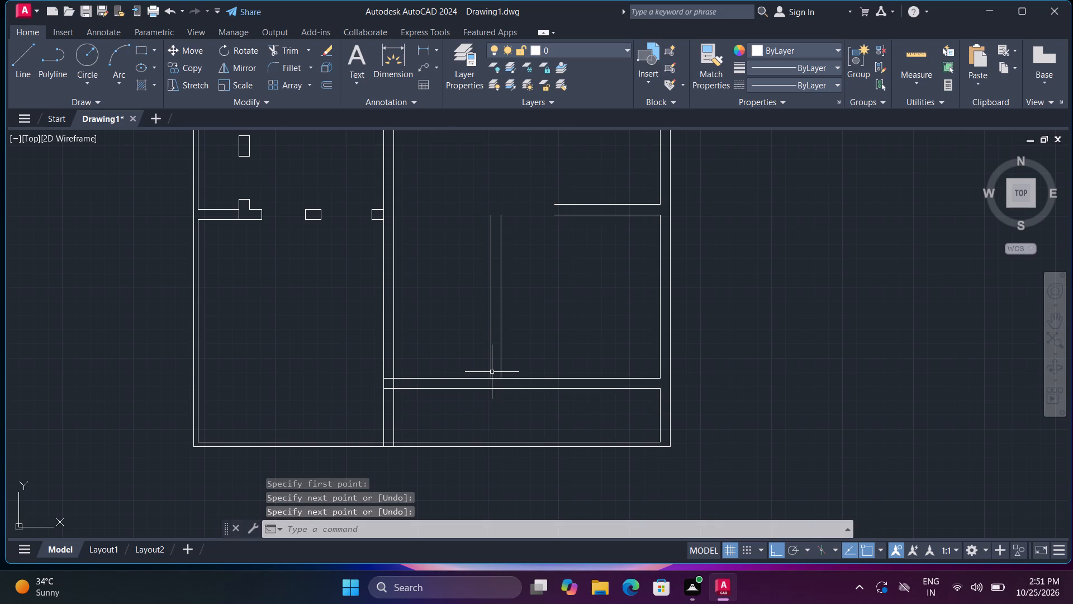
Trim the central vertical wall's lines below the extended horizontal wall, including their short remnants within the bottom outer wall.
type("tr")
key("space")
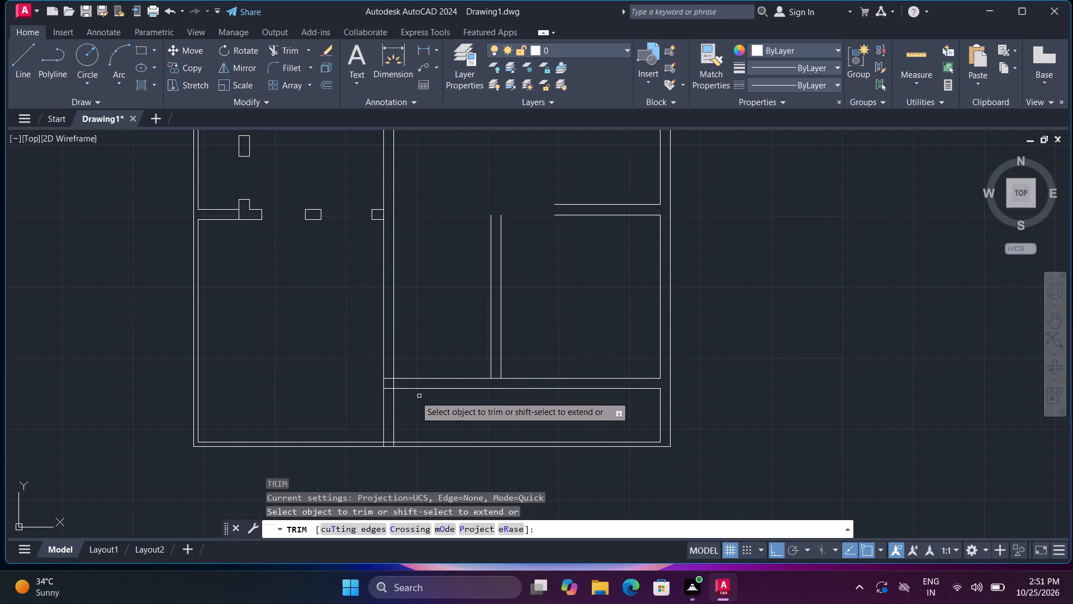
left_click_drag(365, 397, 452, 409)
scroll(394, 445, "up", 3)
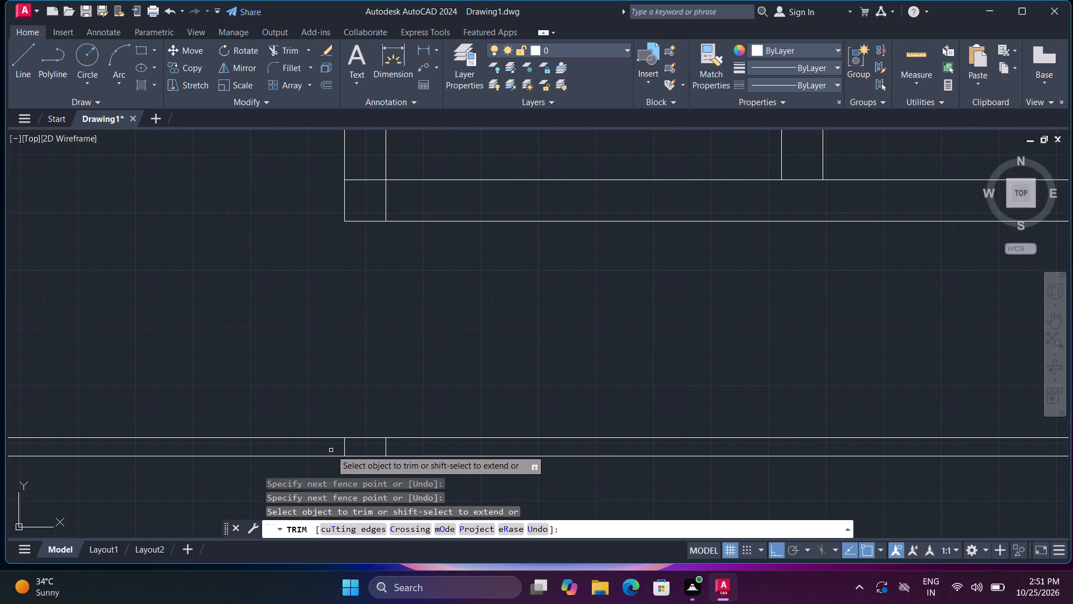
left_click(331, 450)
left_click(398, 446)
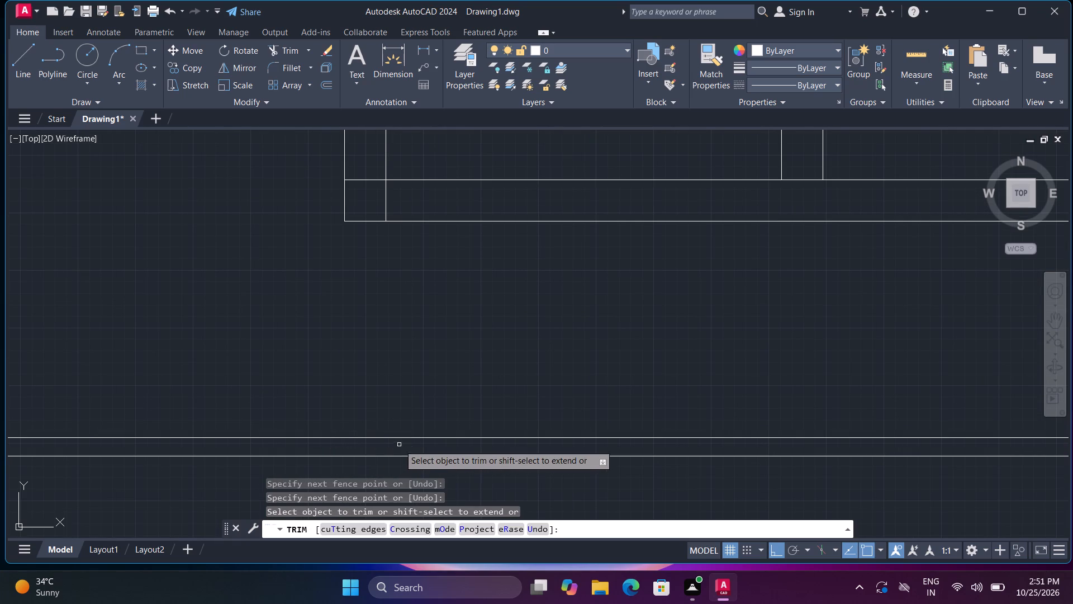
Trim the line segments inside the central wall's small pier junction, its lower corner, and the base of the new vertical partition.
scroll(401, 444, "down", 4)
middle_click_drag(522, 418, 536, 457)
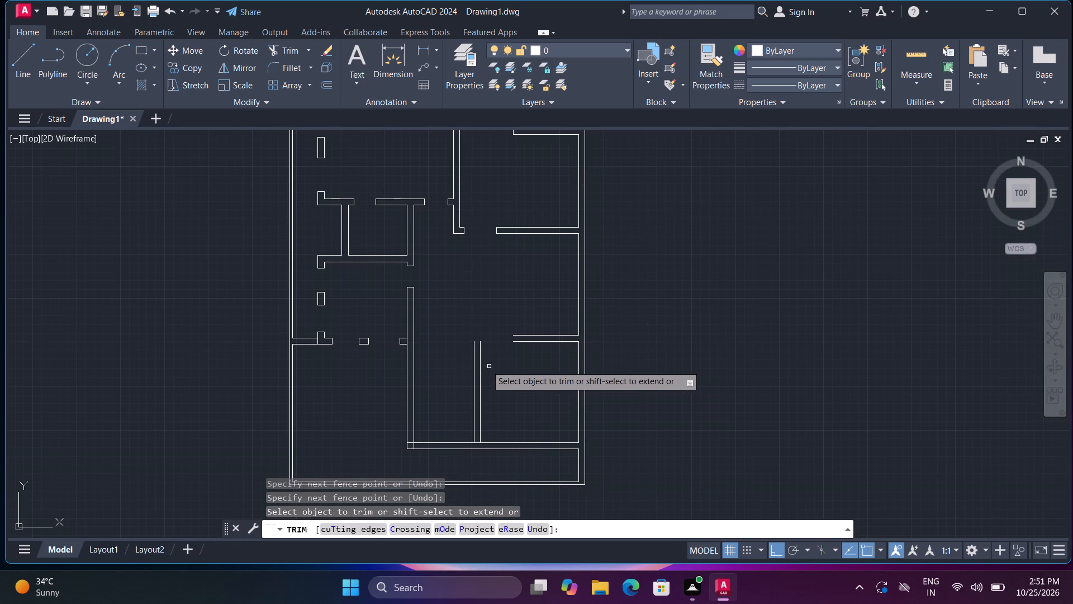
scroll(402, 343, "up", 3)
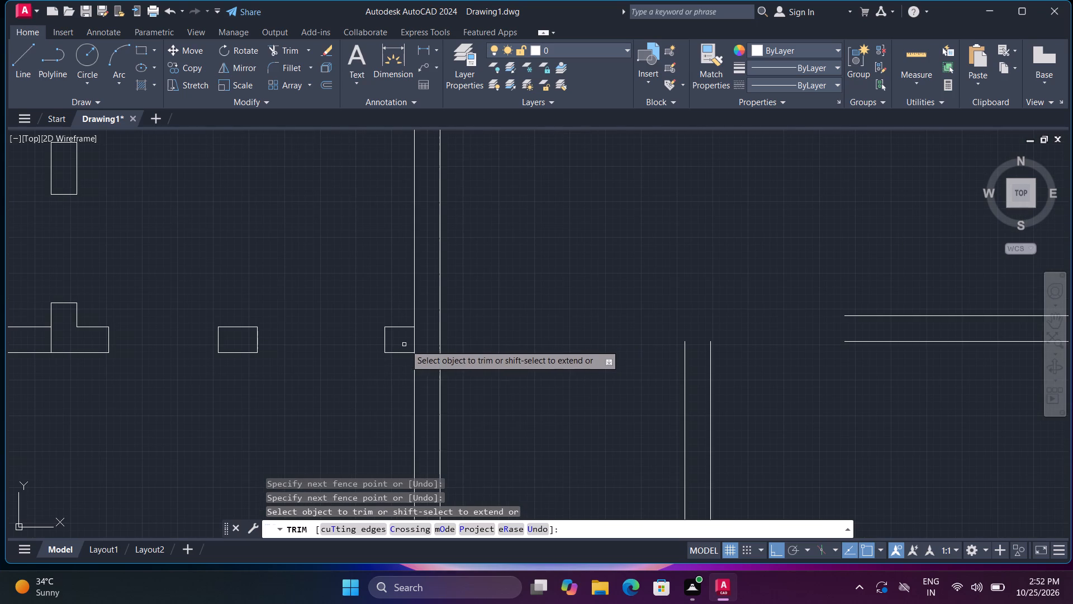
left_click(414, 347)
scroll(415, 348, "down", 4)
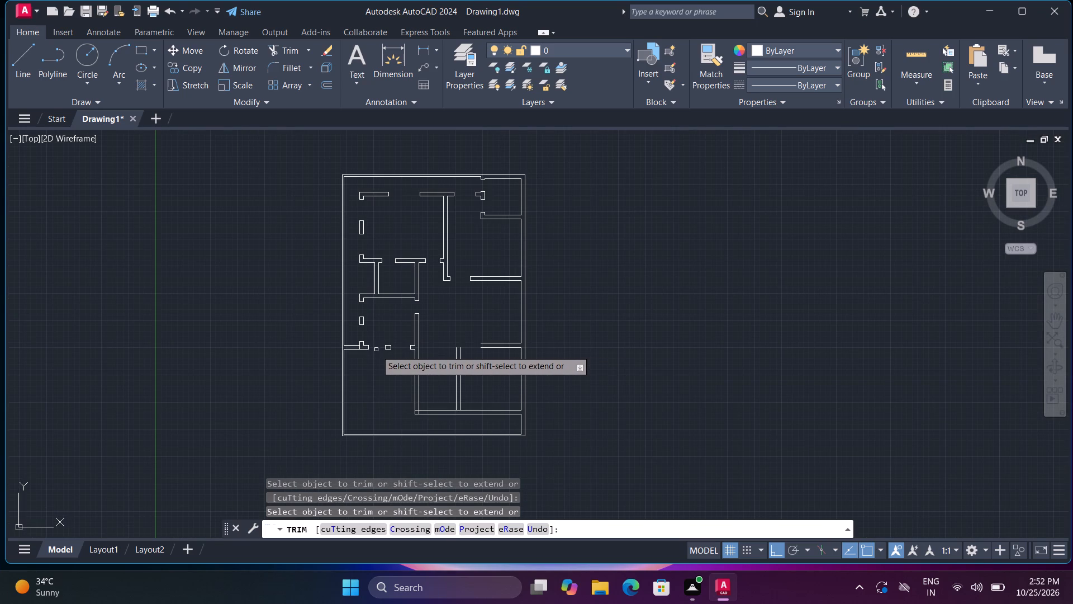
middle_click_drag(458, 369, 447, 310)
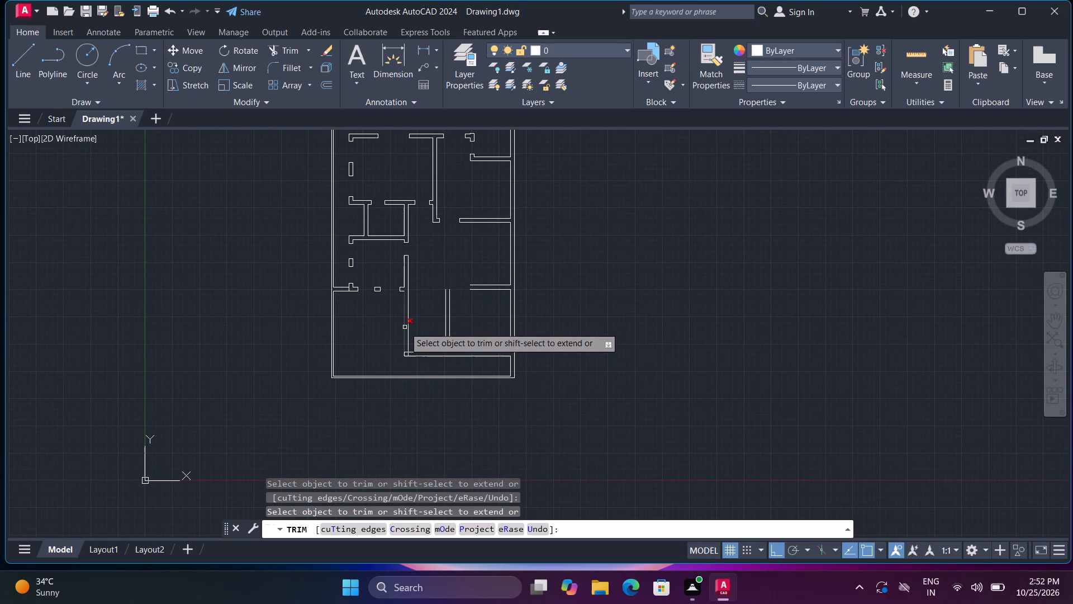
scroll(401, 350, "up", 4)
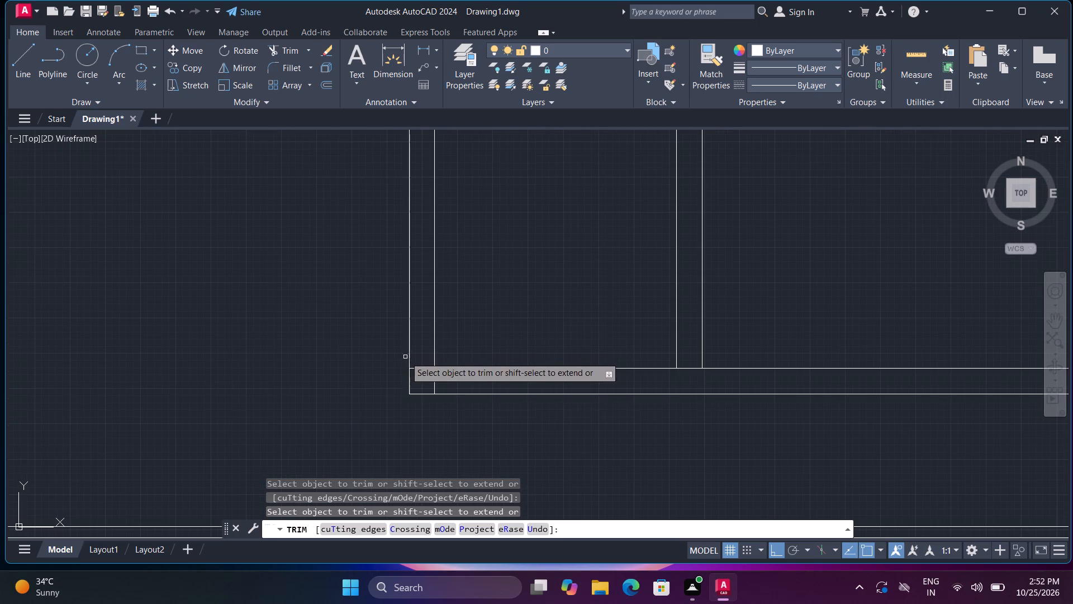
left_click(418, 361)
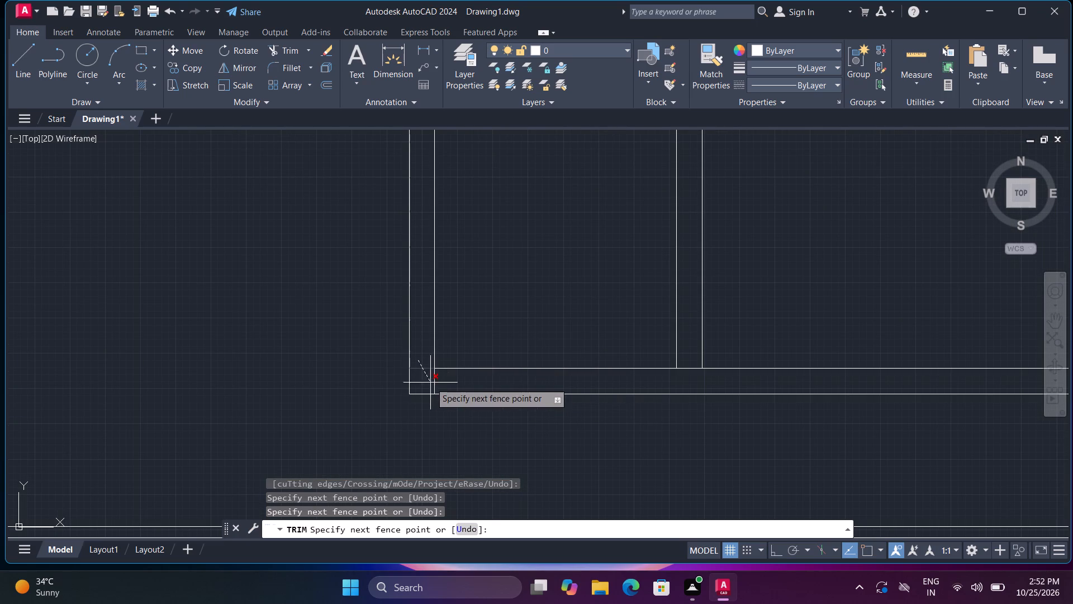
left_click(439, 385)
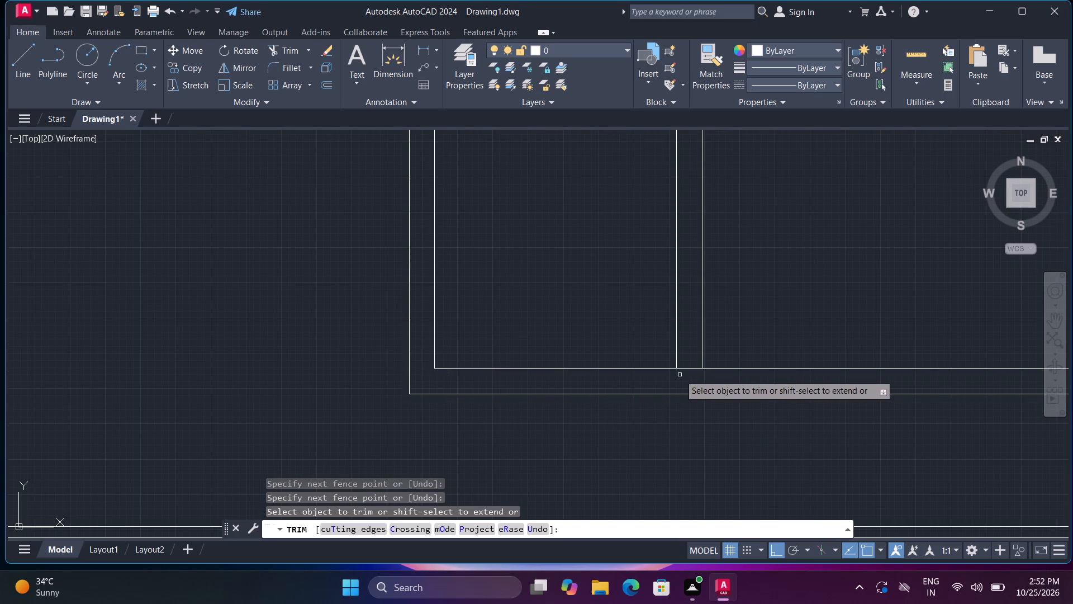
left_click(690, 370)
Extend the stub wall above the lower-right room and the new partition's outer line to meet, trimming the excess to close the corner.
scroll(690, 369, "down", 4)
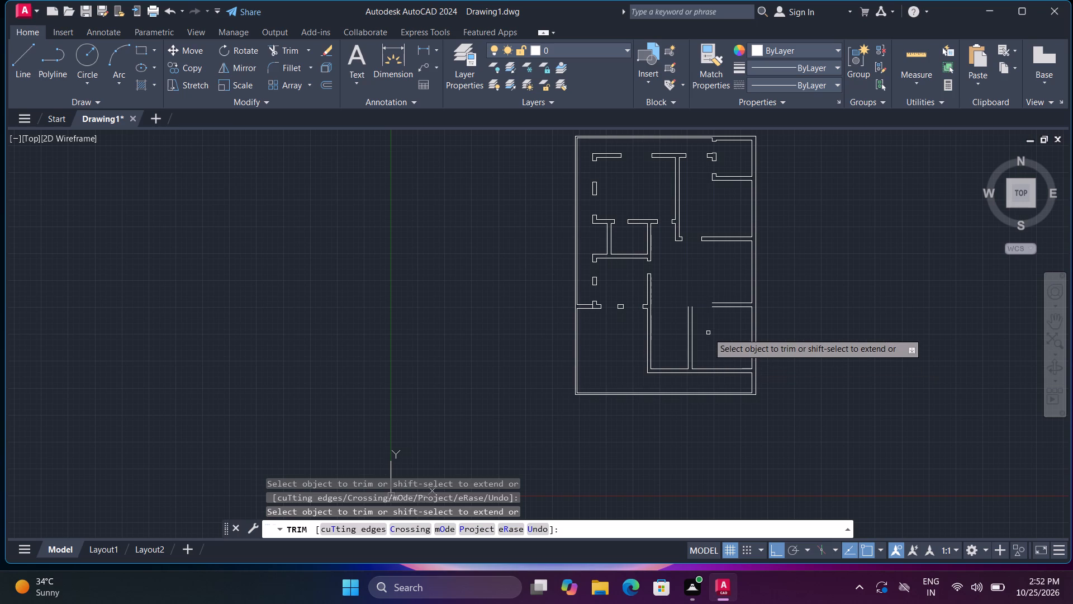
middle_click_drag(708, 332, 724, 392)
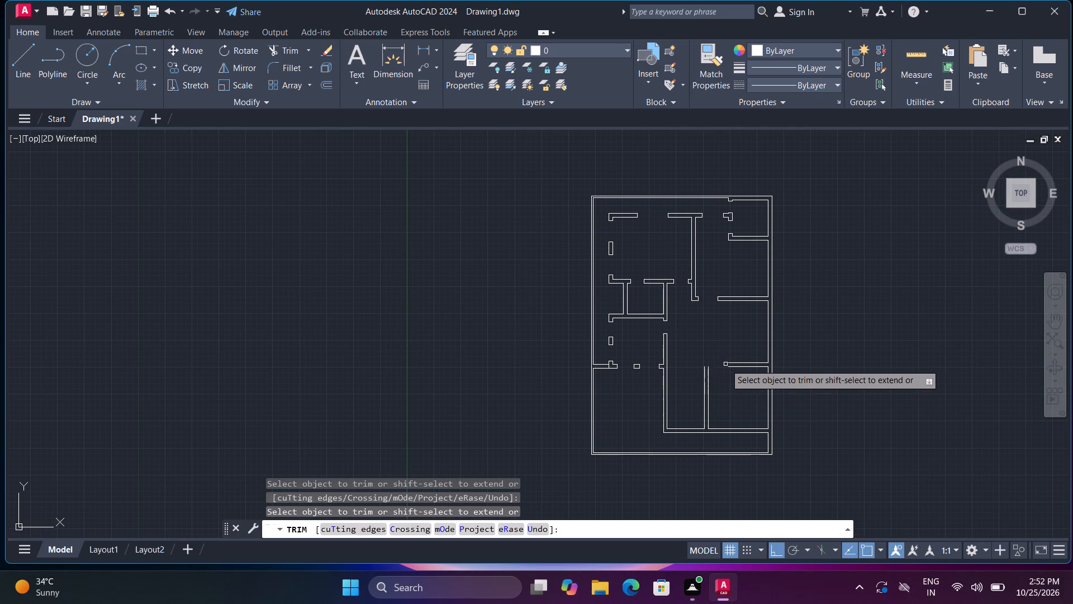
left_click(732, 364, "shift")
left_click(735, 367, "shift")
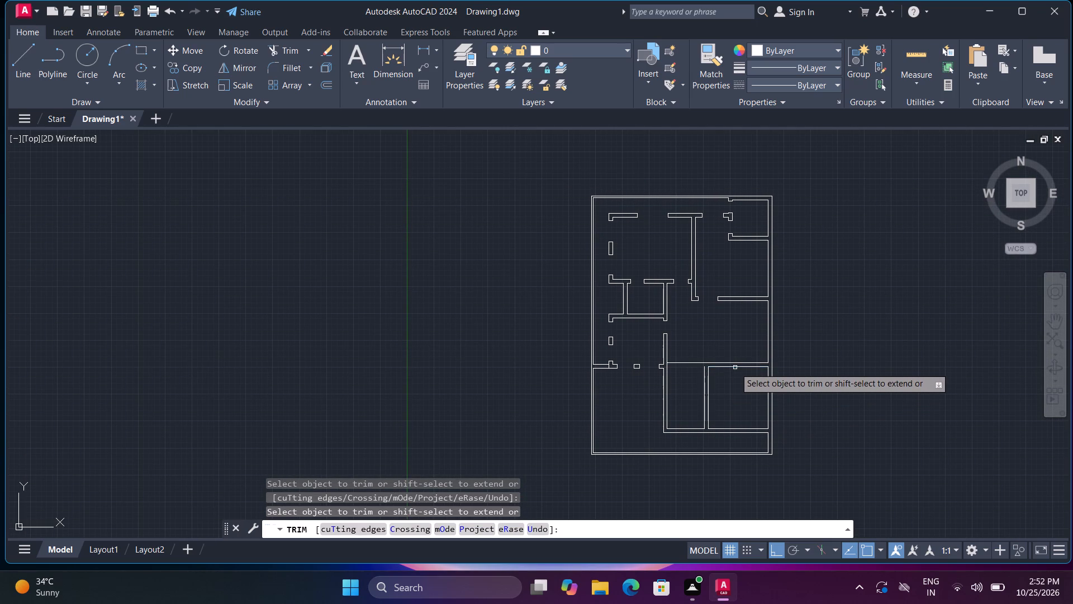
left_click(704, 372, "shift")
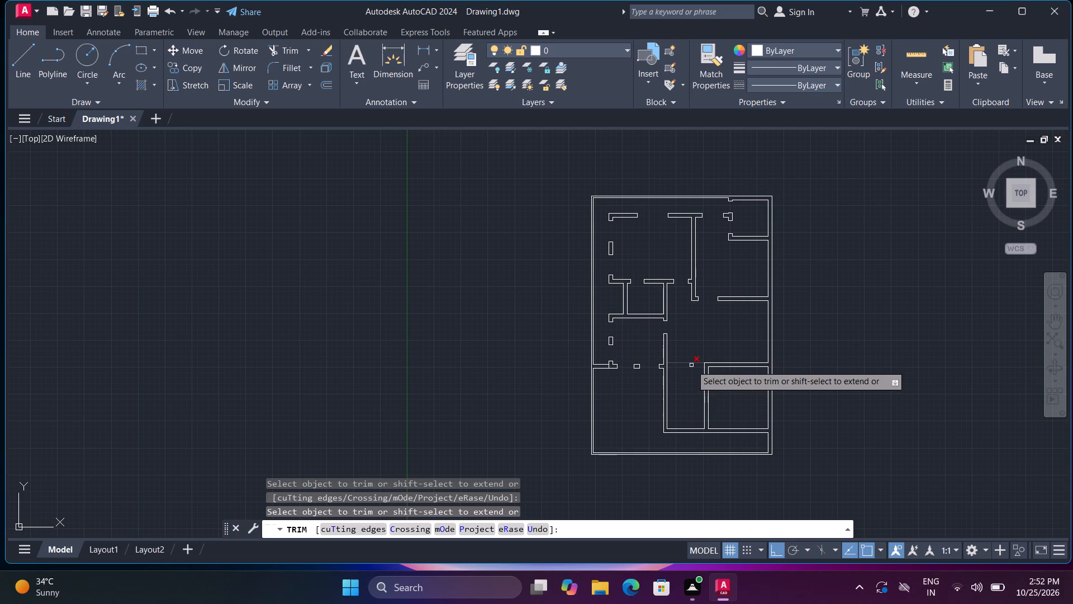
left_click(691, 365)
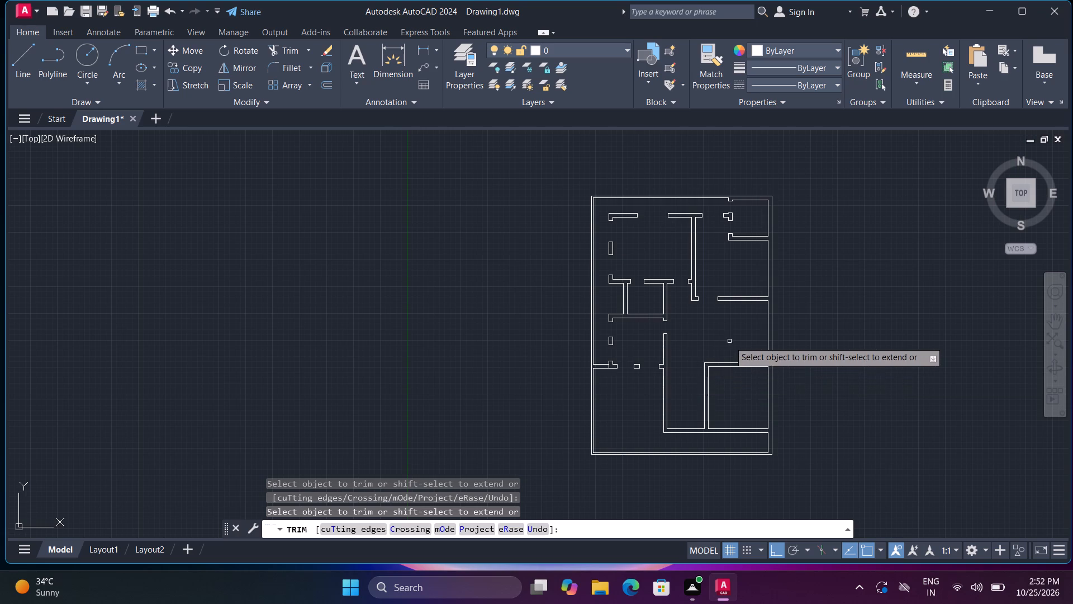
scroll(730, 340, "up", 2)
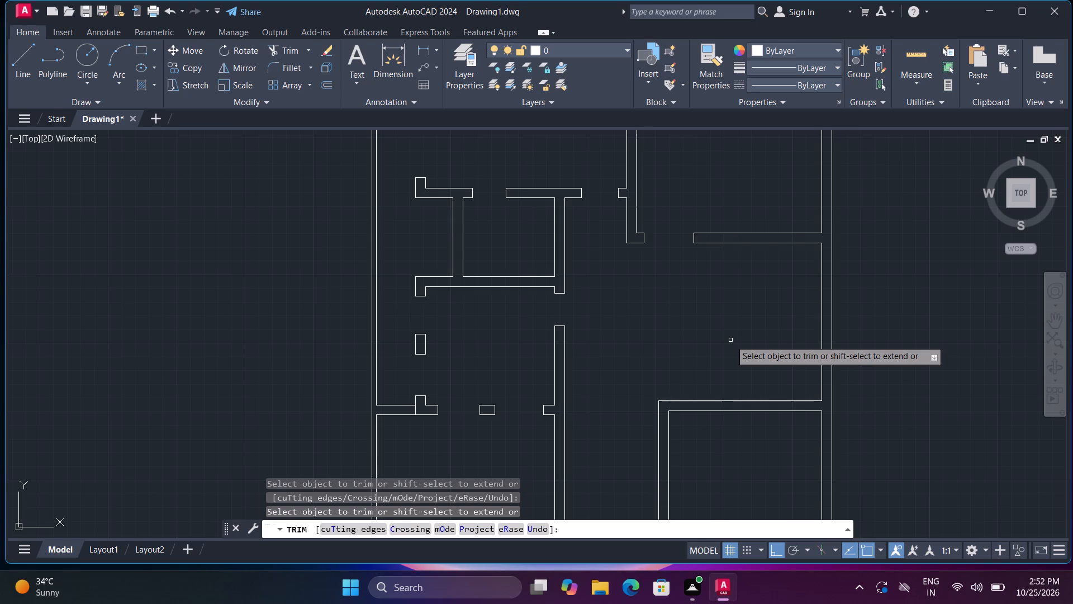
key("Escape")
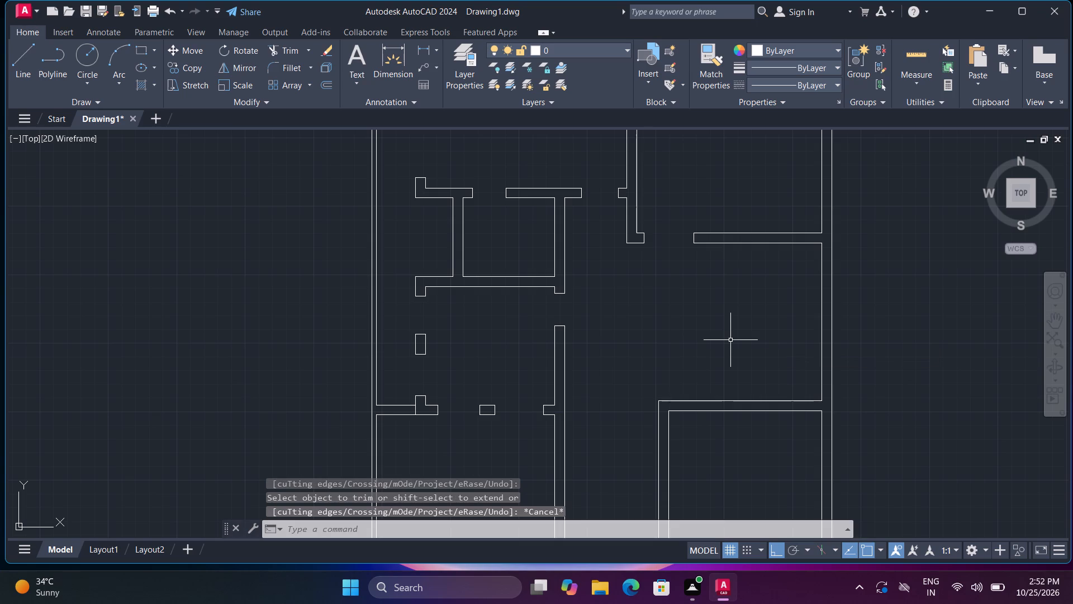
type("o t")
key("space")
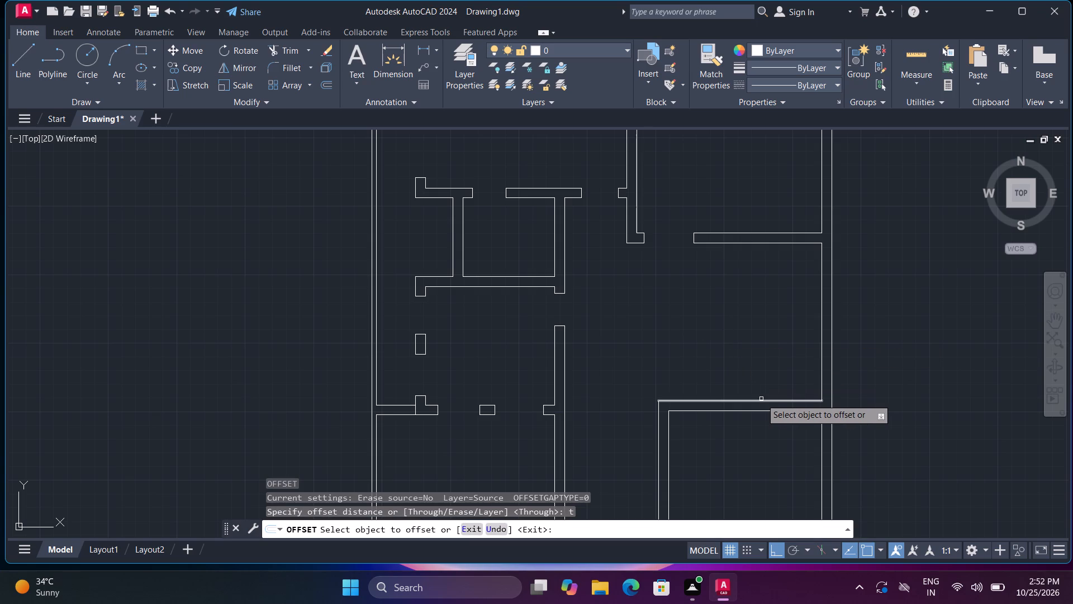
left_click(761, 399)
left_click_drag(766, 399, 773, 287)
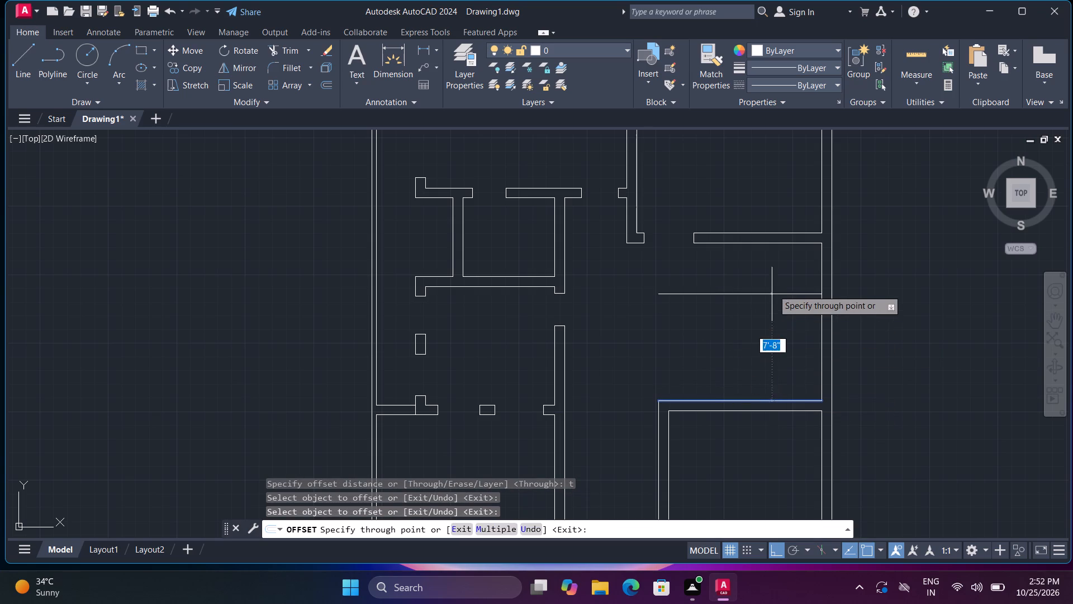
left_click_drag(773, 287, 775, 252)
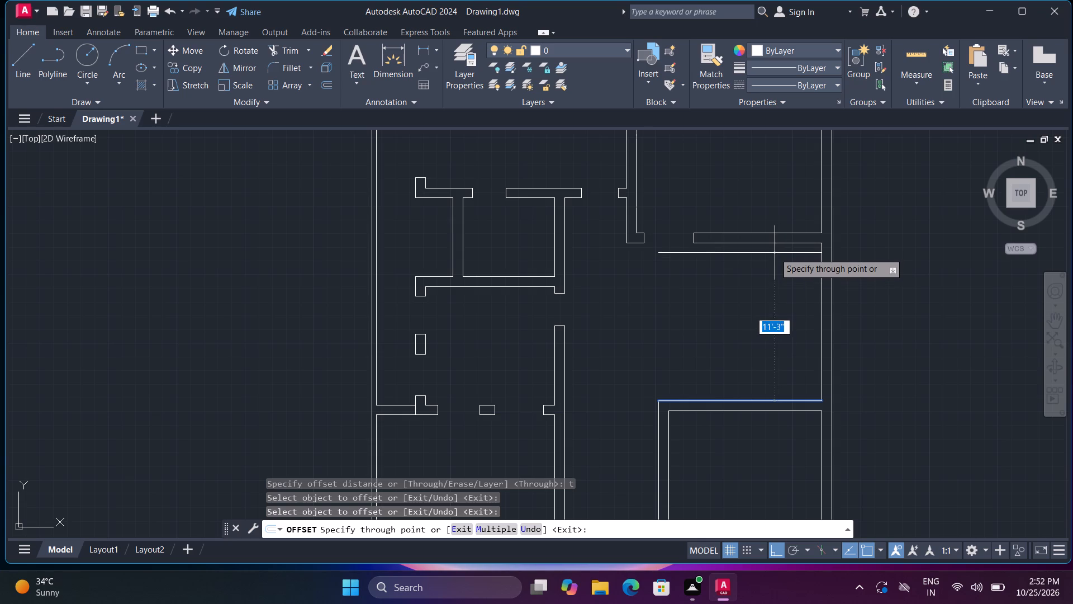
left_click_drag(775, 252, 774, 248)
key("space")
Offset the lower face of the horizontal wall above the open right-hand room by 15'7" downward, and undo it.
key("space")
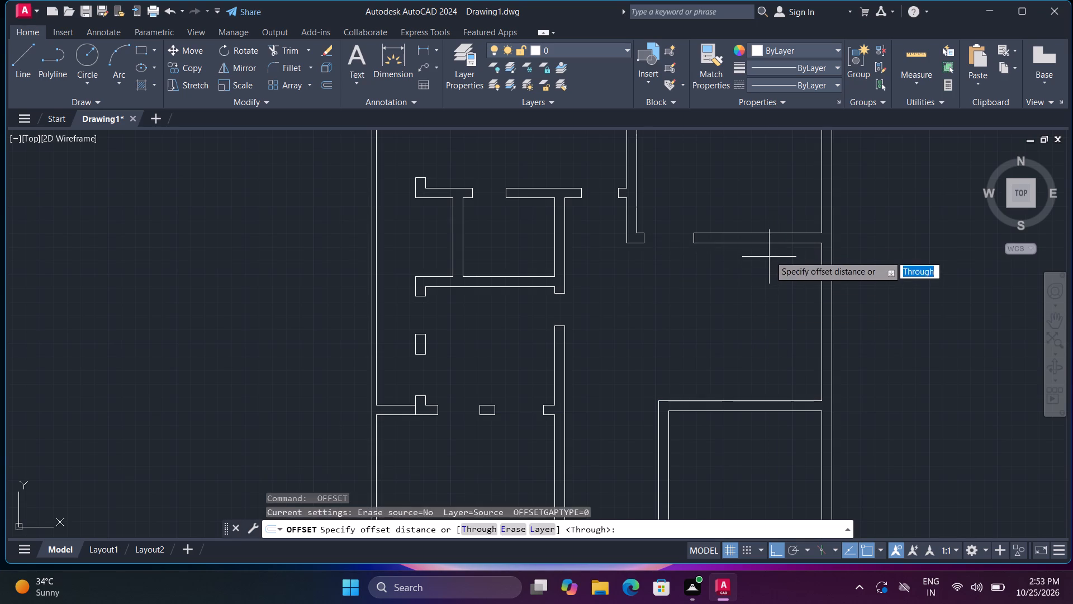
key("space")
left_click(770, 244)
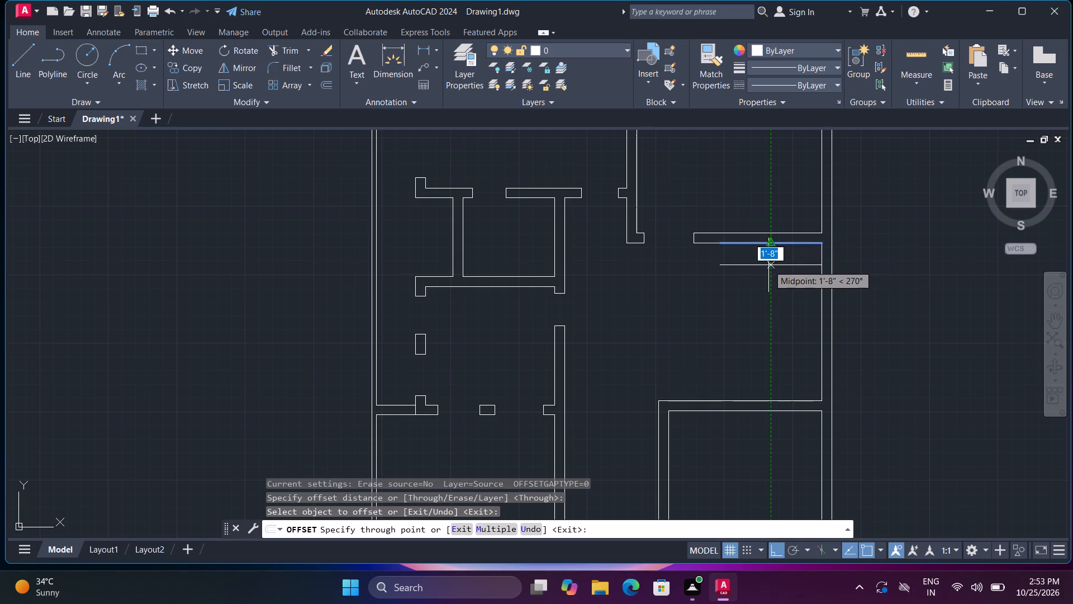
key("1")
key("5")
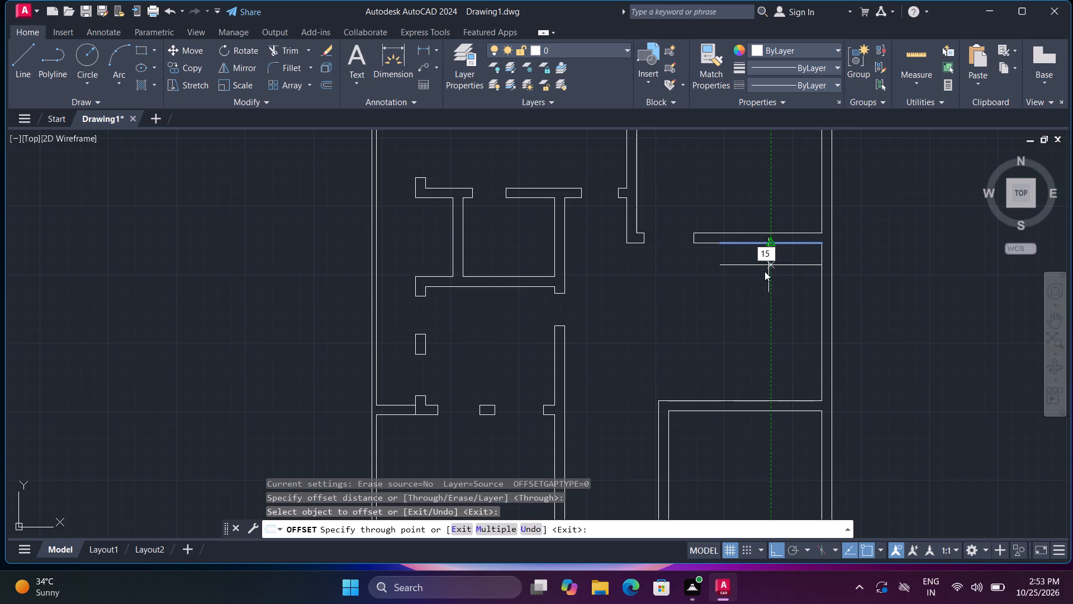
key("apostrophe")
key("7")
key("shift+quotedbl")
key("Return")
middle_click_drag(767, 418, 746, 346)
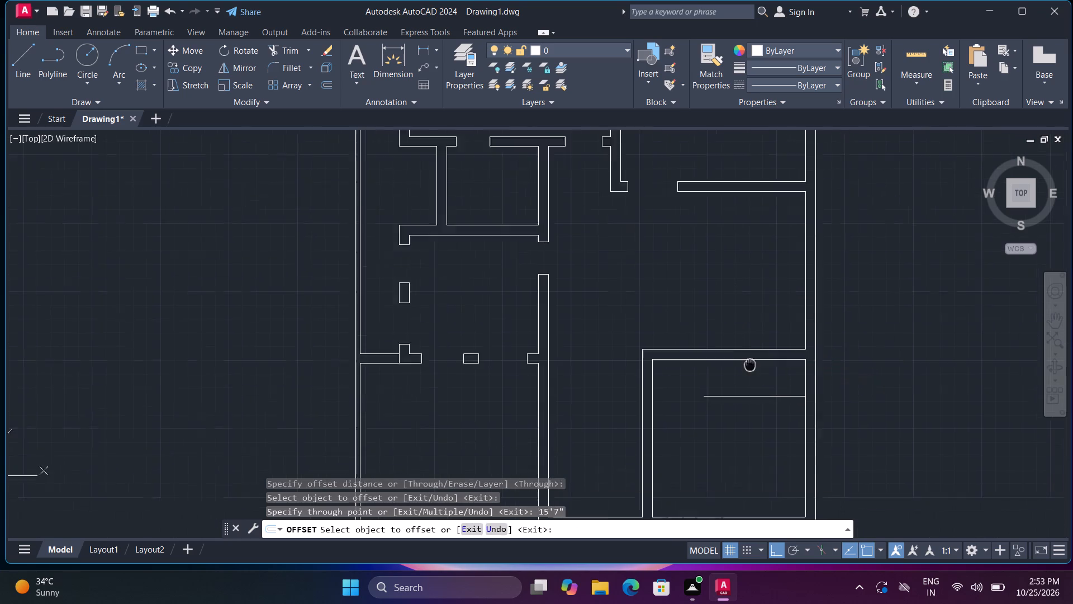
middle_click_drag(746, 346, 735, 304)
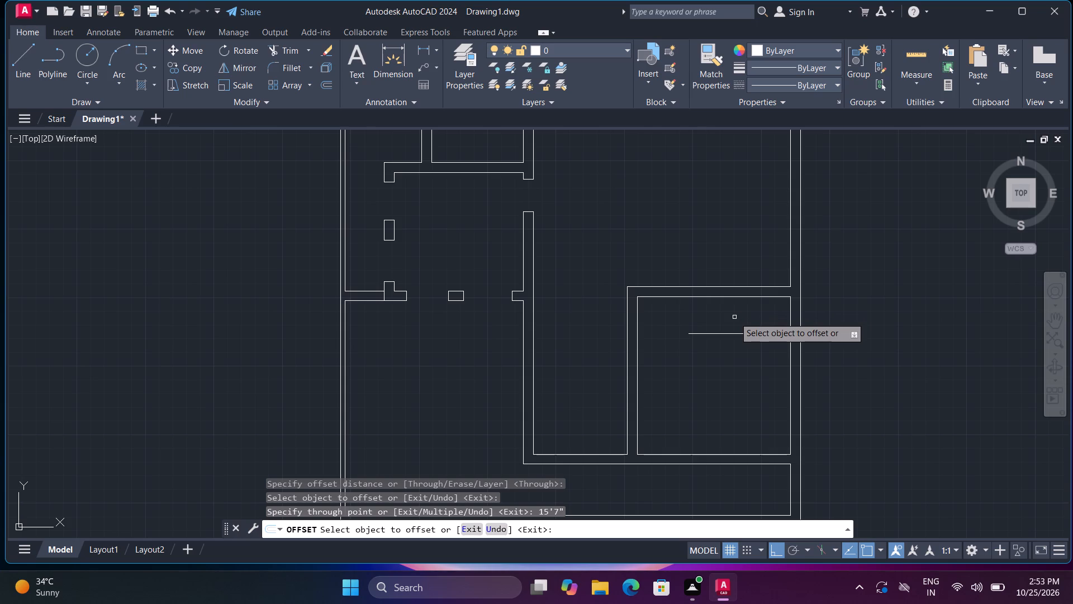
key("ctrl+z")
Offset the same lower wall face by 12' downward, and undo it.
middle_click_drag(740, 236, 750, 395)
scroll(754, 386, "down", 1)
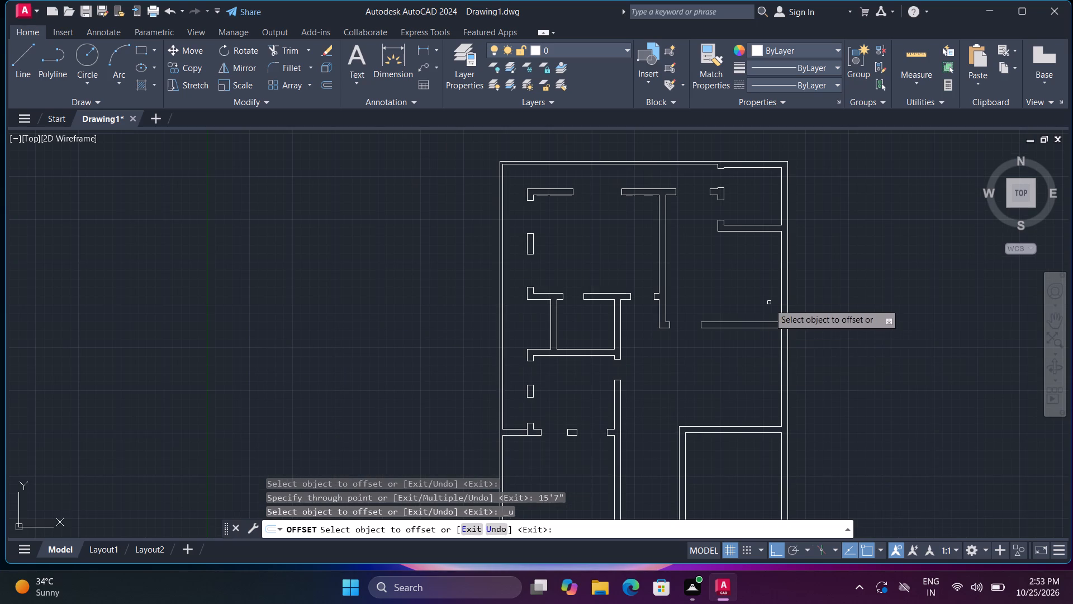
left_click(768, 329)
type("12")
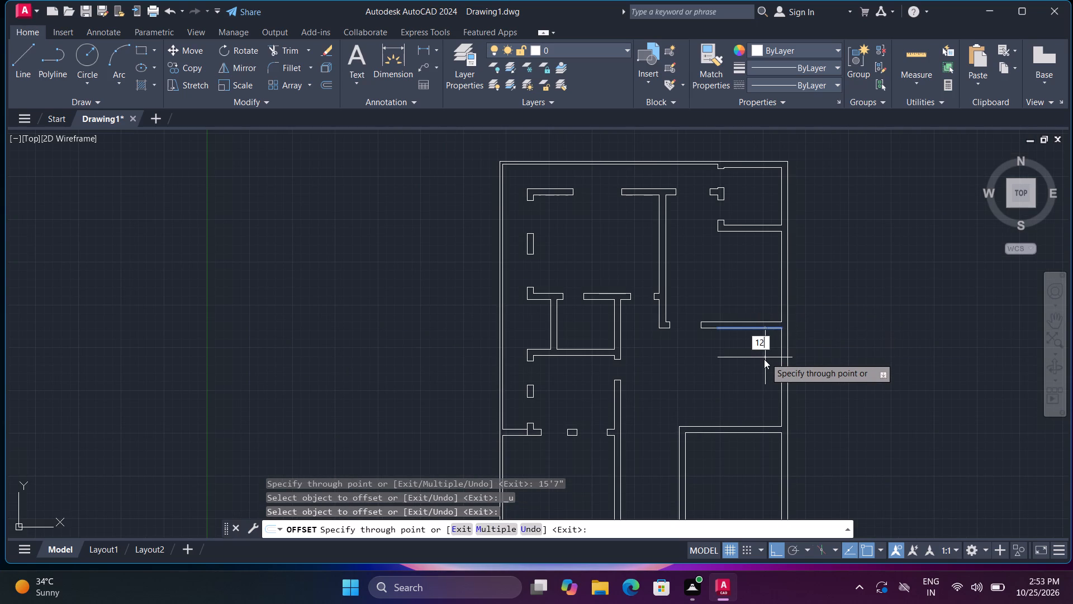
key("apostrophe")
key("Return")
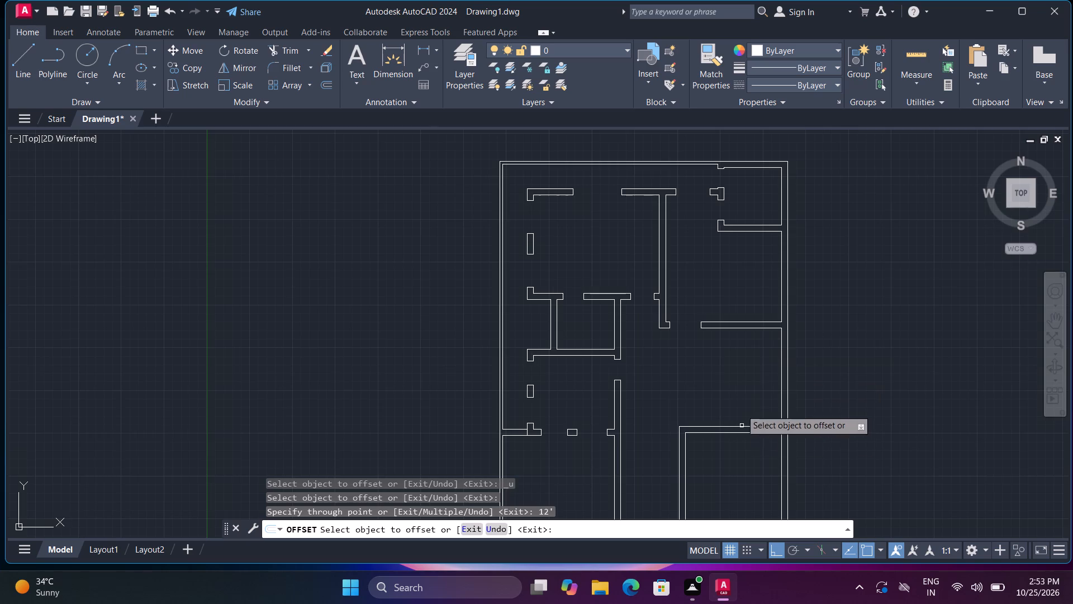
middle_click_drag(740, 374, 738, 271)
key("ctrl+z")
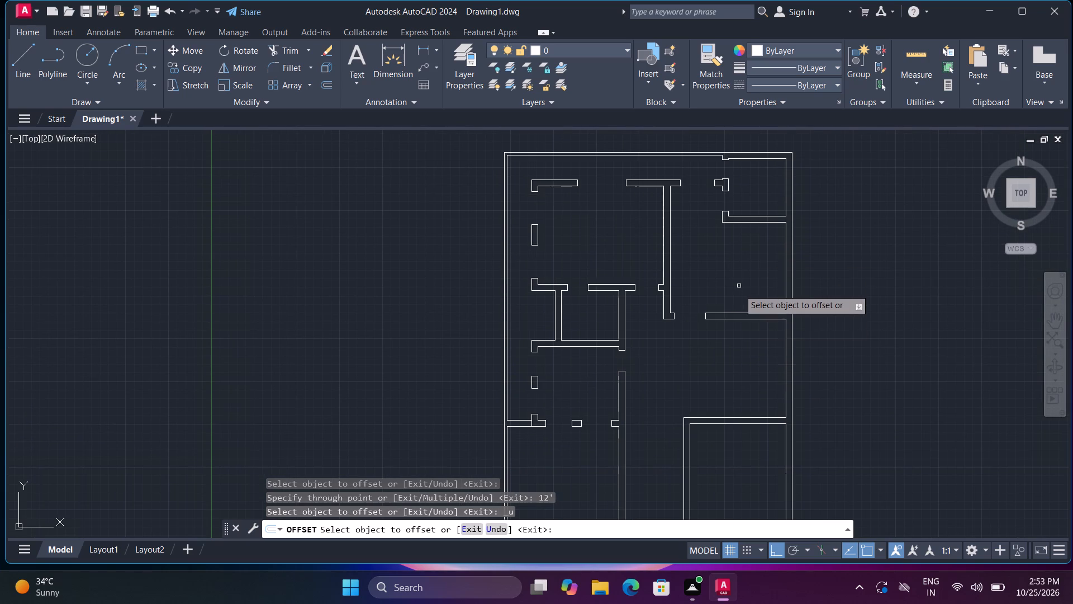
Offset the lower-right room's upper wall line about 1'-6" upward, and offset that copy 9" back down to form a new wall.
scroll(739, 346, "up", 1)
middle_click_drag(729, 370, 704, 314)
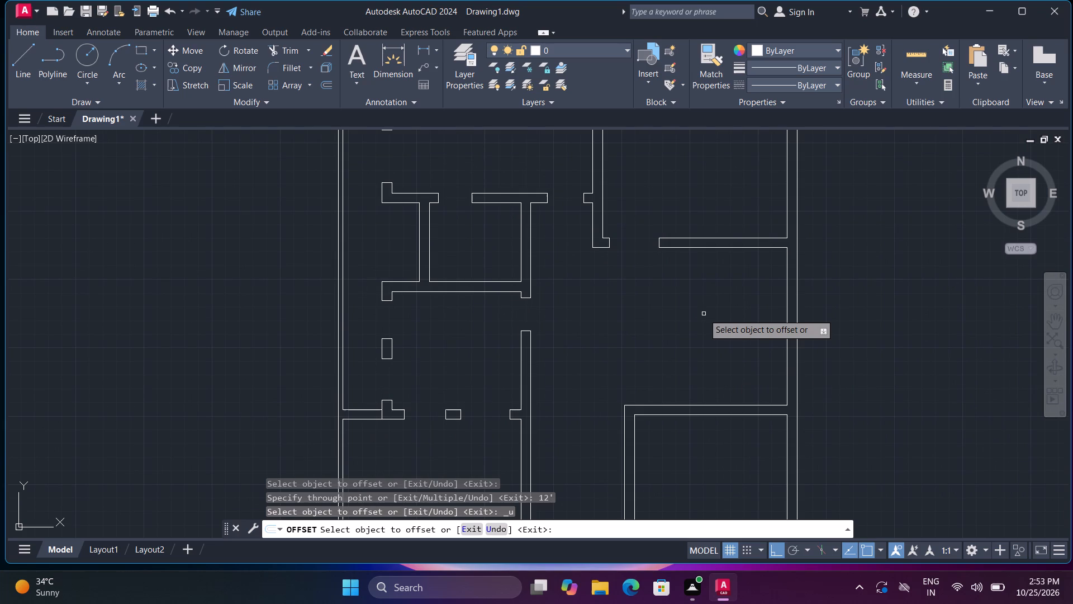
scroll(707, 367, "up", 1)
middle_click_drag(689, 393, 670, 336)
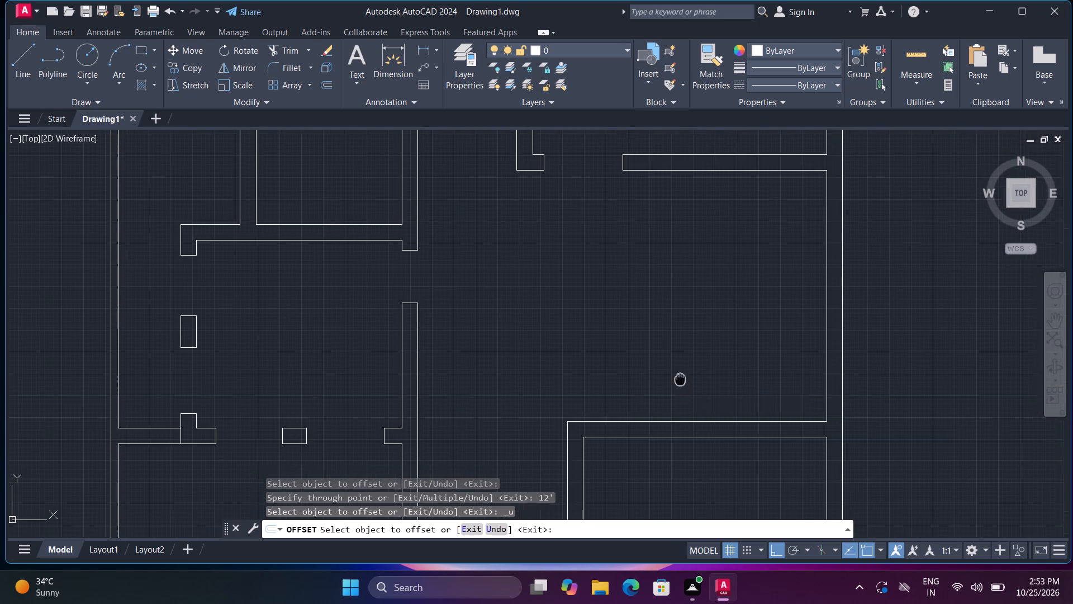
scroll(661, 301, "down", 1)
middle_click_drag(670, 336, 655, 280)
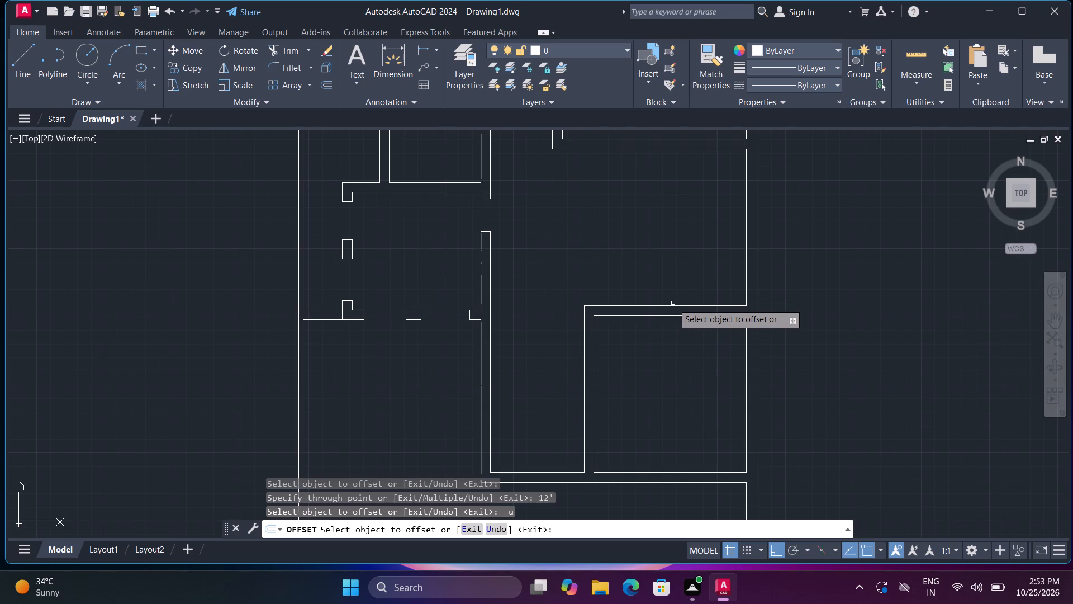
left_click(675, 304)
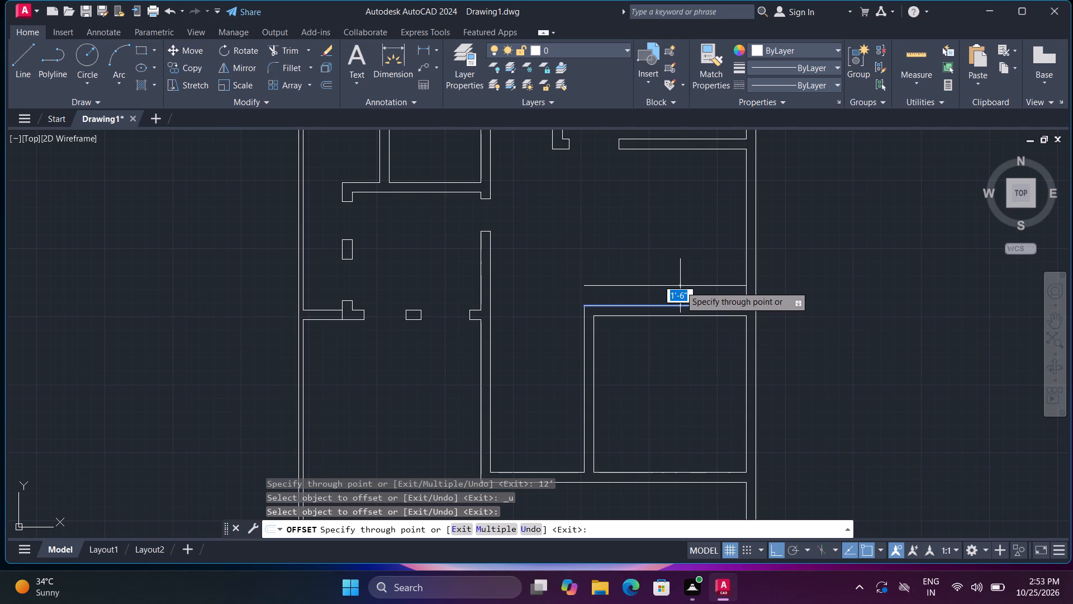
left_click(680, 285)
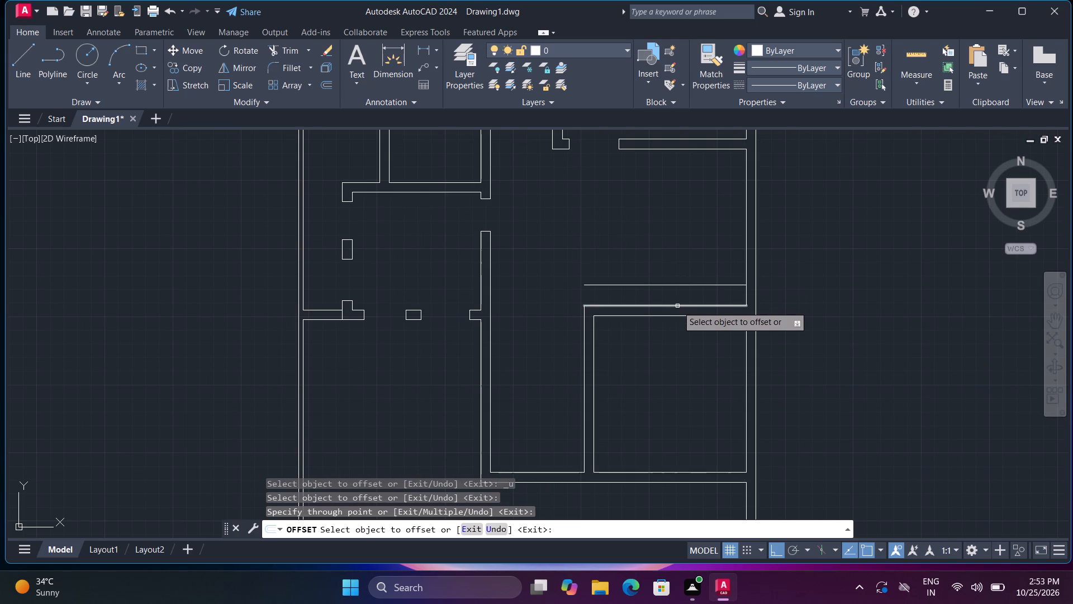
left_click(680, 284)
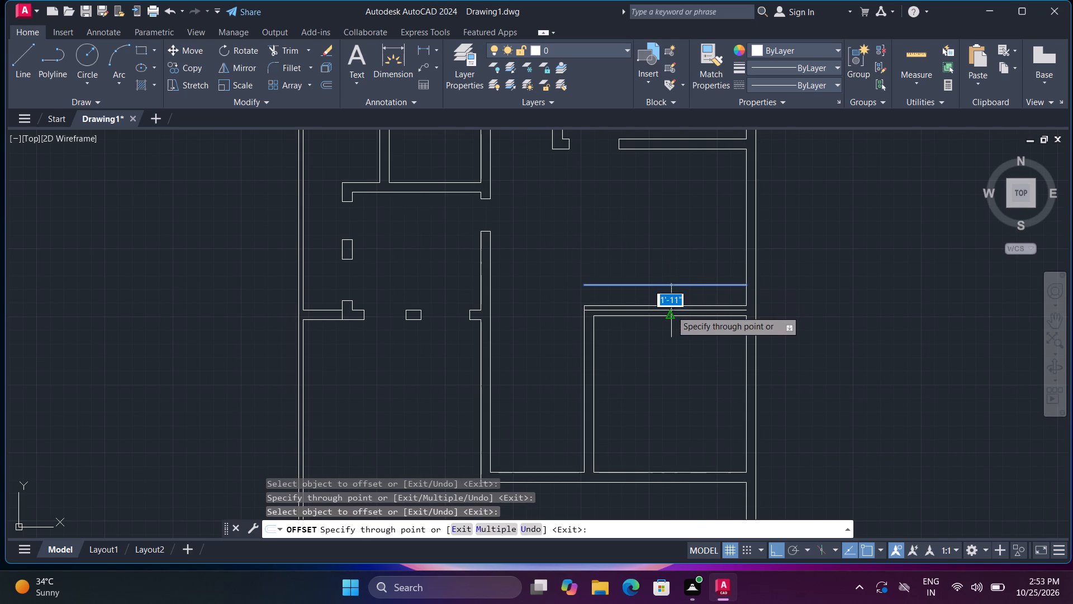
key("9")
key("shift+quotedbl")
key("Return")
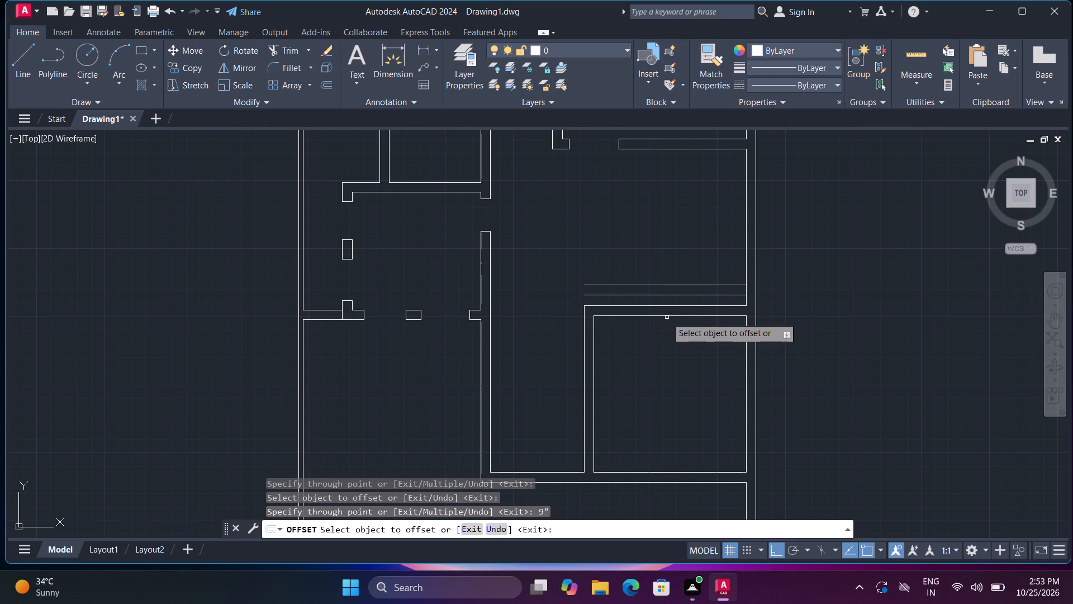
Trim away the lower-right room's old top wall lines and join the outer wall's inner face to the new wall, removing the segment between its faces.
key("Escape")
type("tr")
key("space")
left_click(667, 317)
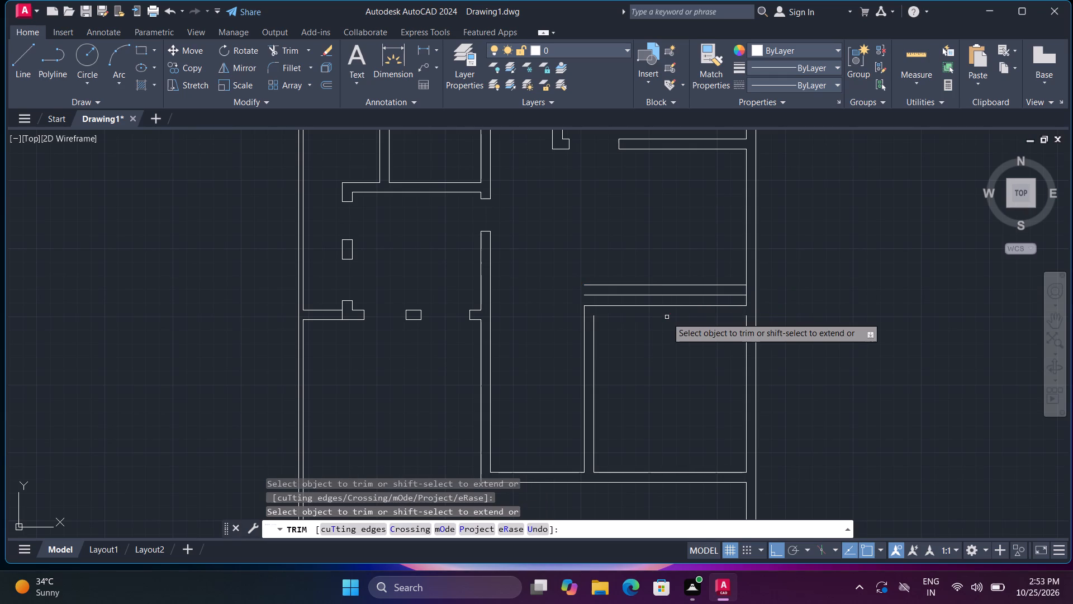
left_click(668, 307)
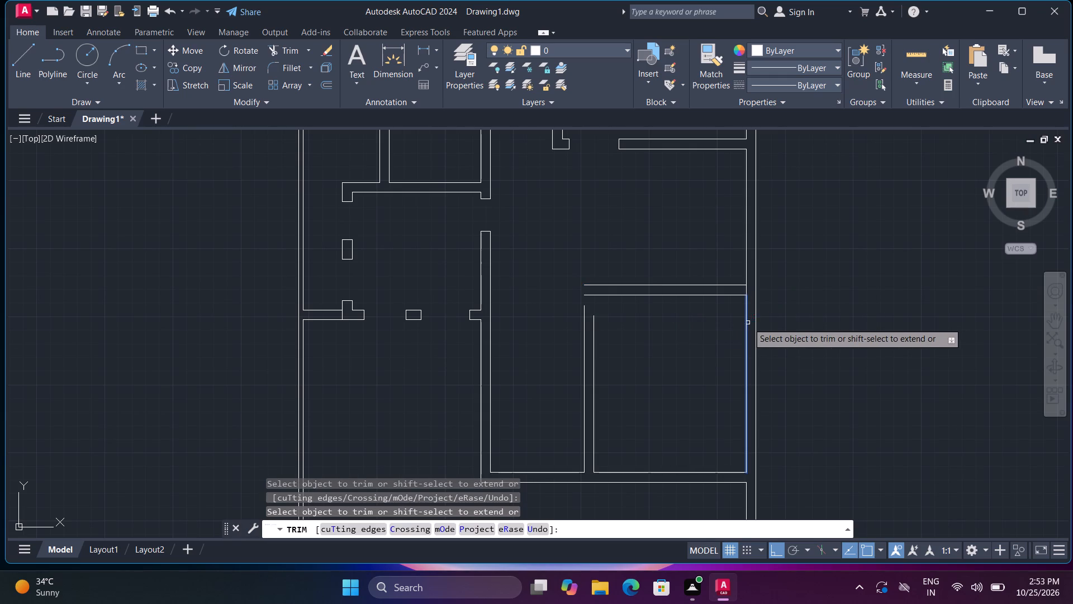
left_click(748, 323, "shift")
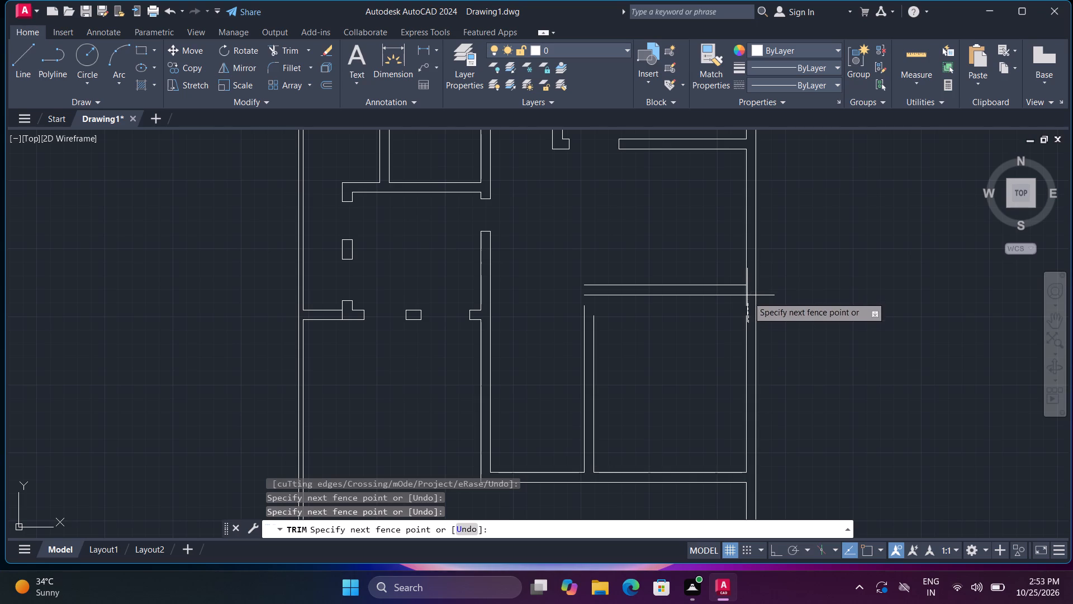
left_click(744, 325, "shift")
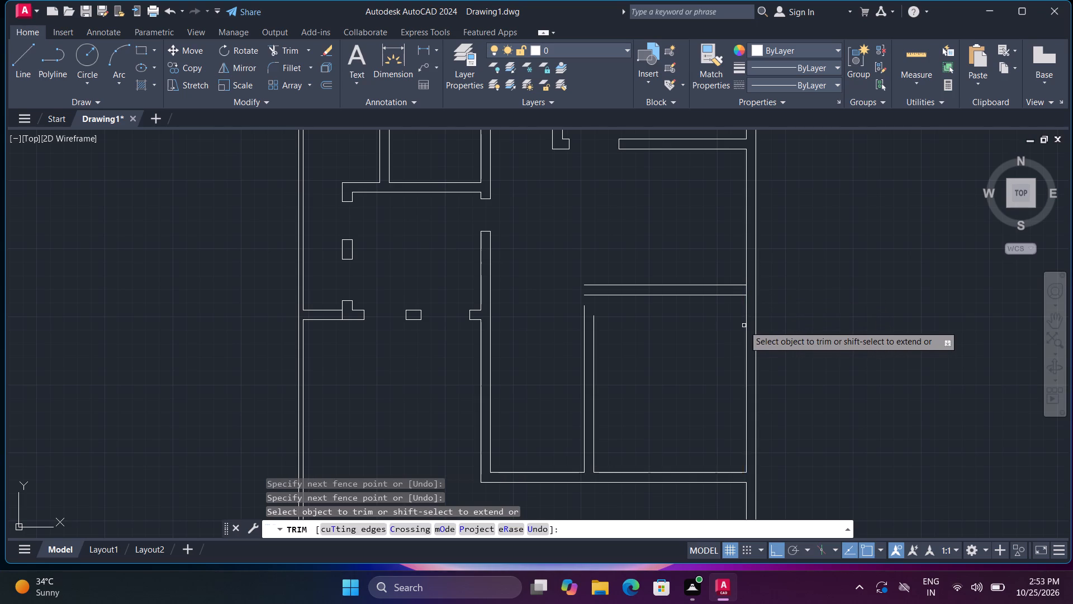
left_click(748, 290)
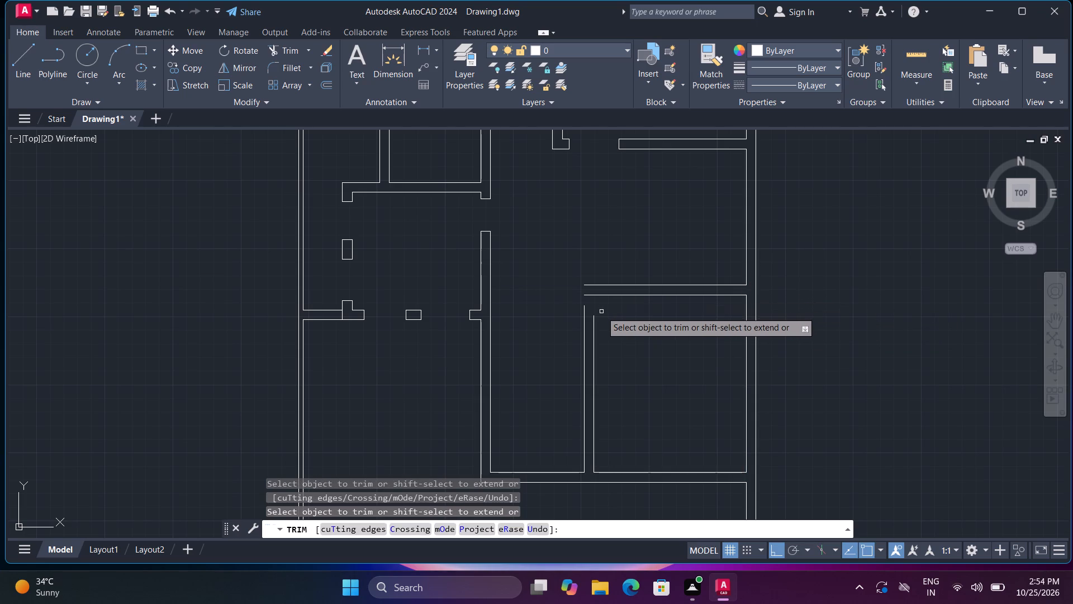
Extend both vertical partition lines up to the raised wall and trim the overlap to close the lower-right room's upper-left corner.
left_click(594, 321, "shift")
double_click(583, 320, "shift")
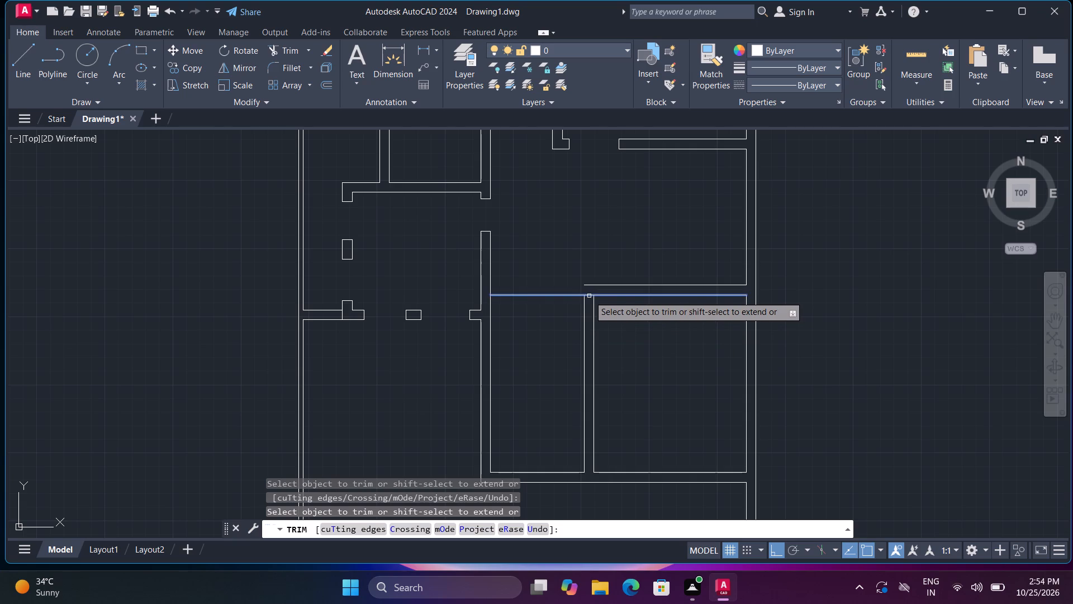
left_click(586, 301, "shift")
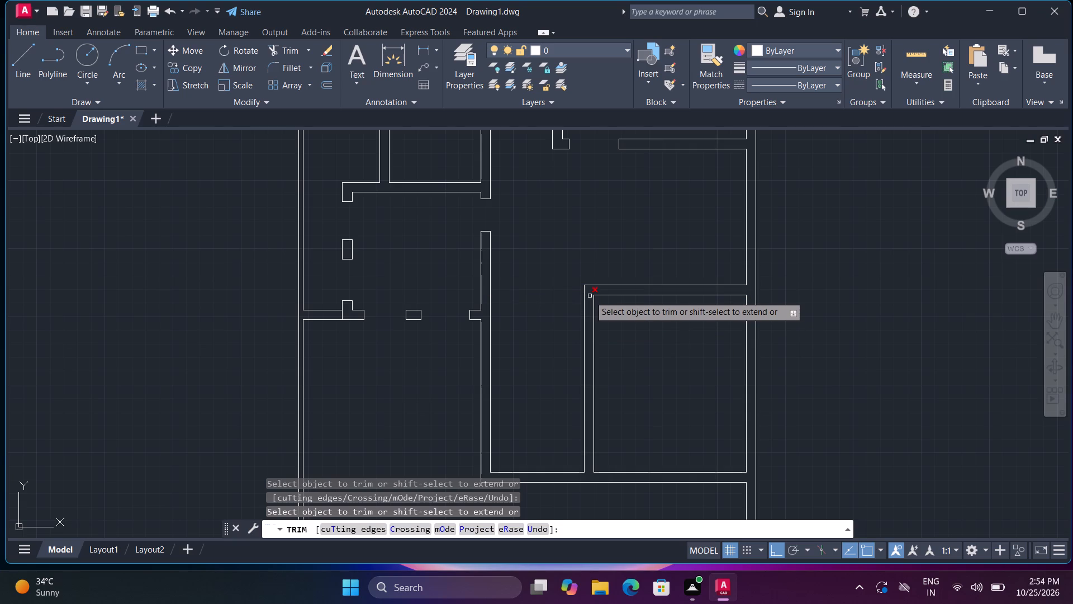
left_click(590, 296)
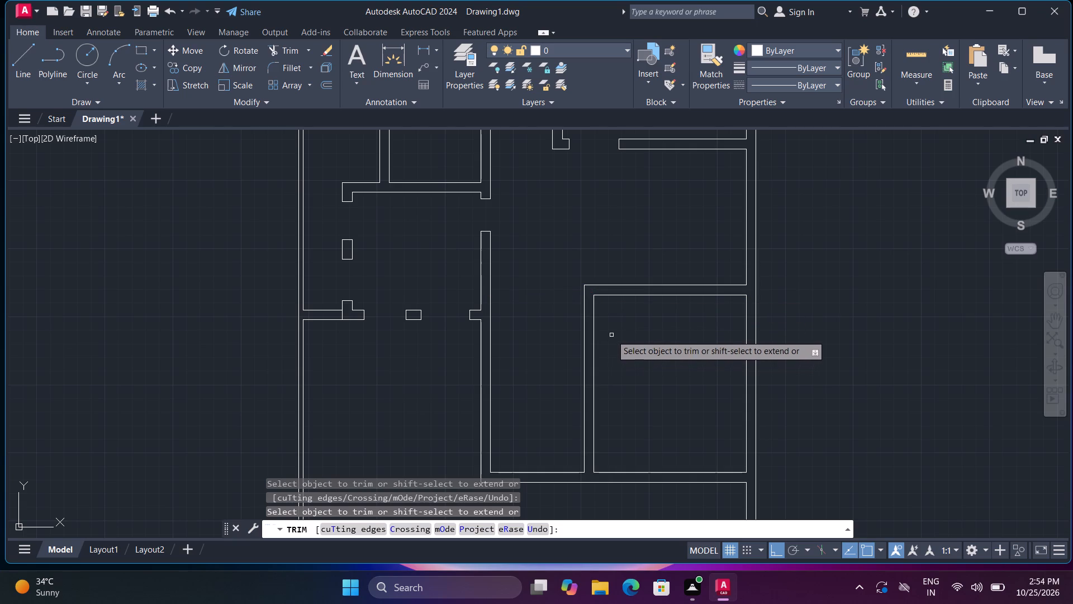
key("Escape")
key("Escape")
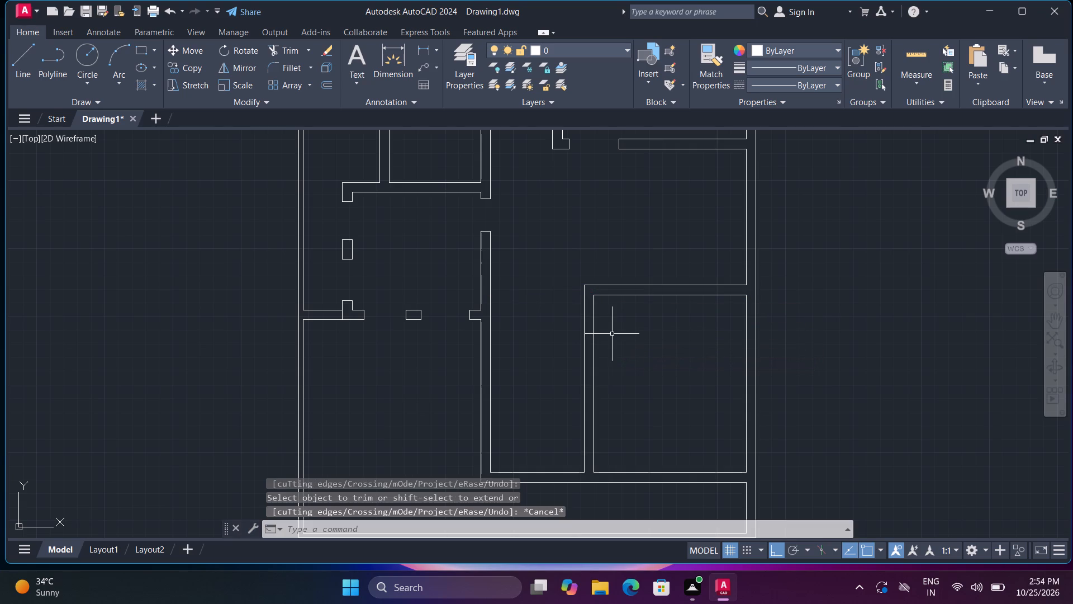
Draw two short horizontal lines across the central vertical wall below its small pier, about 3'-4" and 2'-8" long.
key("l")
key("space")
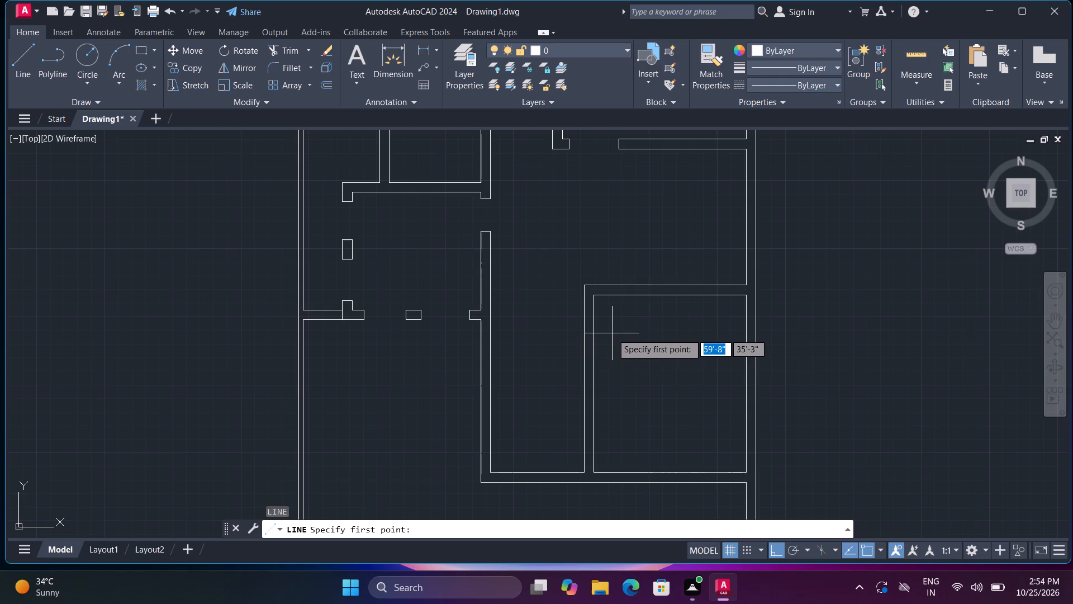
scroll(524, 339, "up", 1)
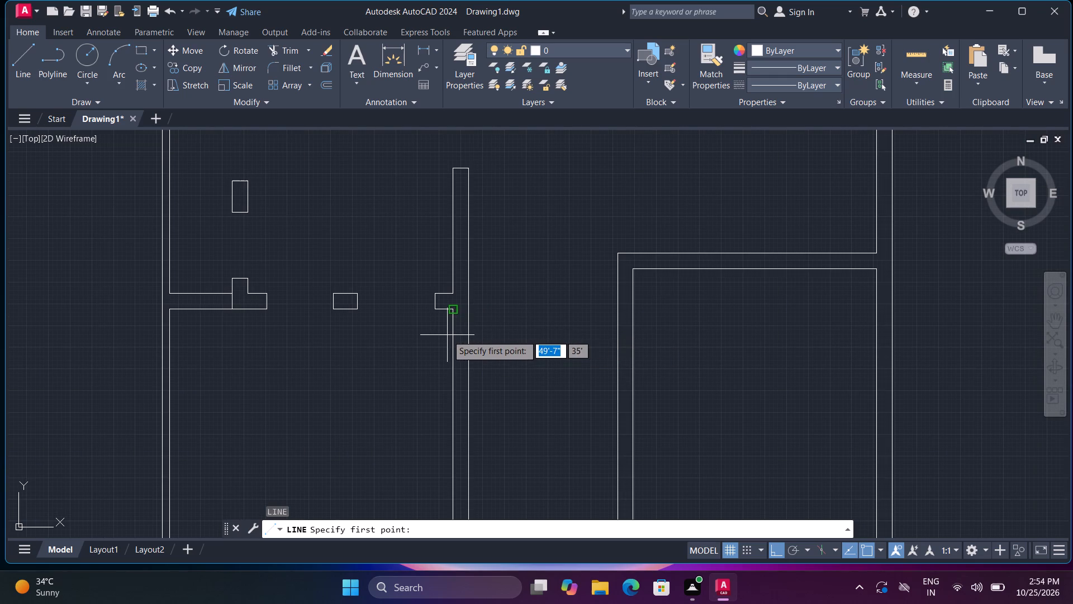
left_click(436, 320)
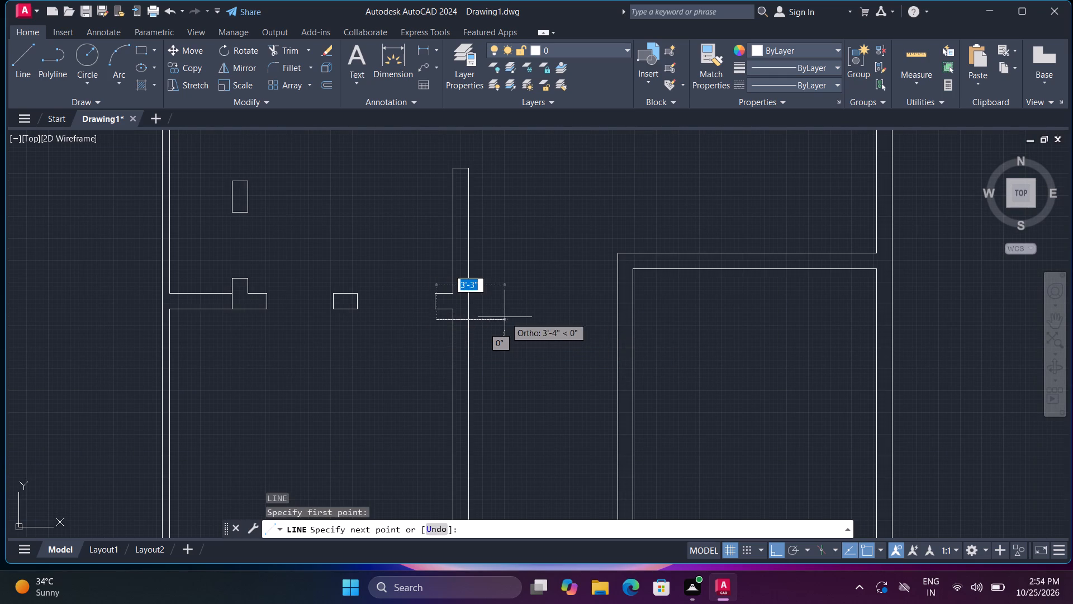
left_click(504, 318)
key("space")
middle_click_drag(500, 388, 517, 283)
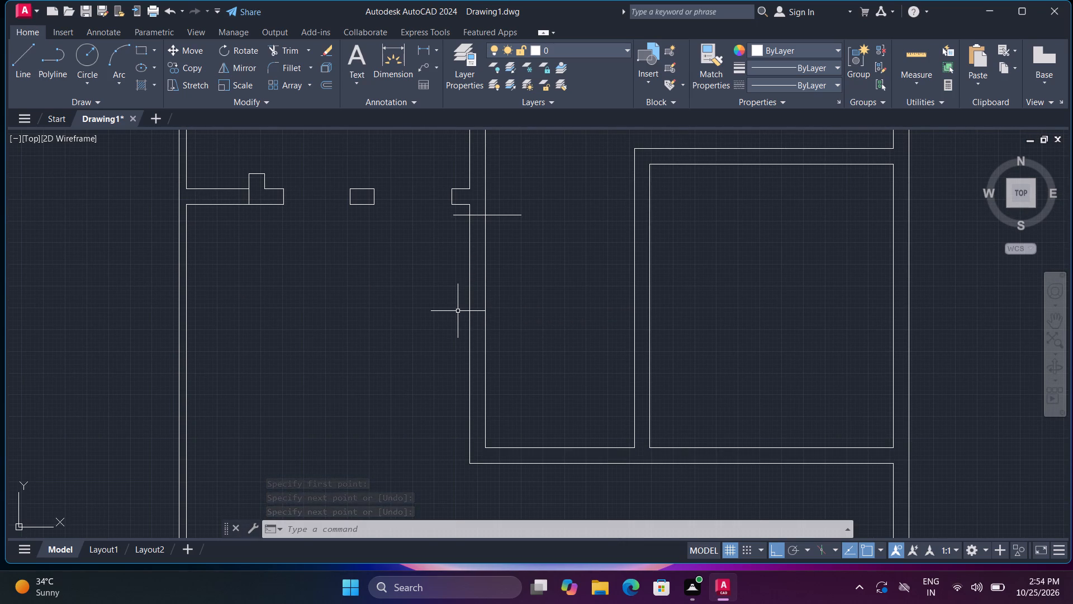
key("space")
left_click(458, 317)
left_click(513, 318)
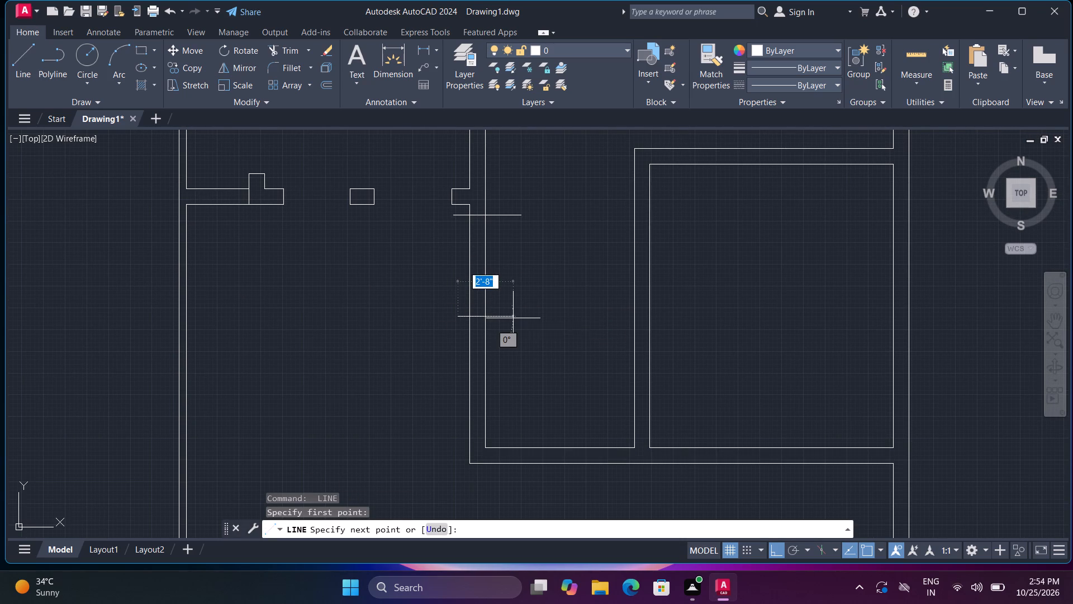
key("space")
middle_click_drag(535, 397, 511, 337)
middle_click(511, 335)
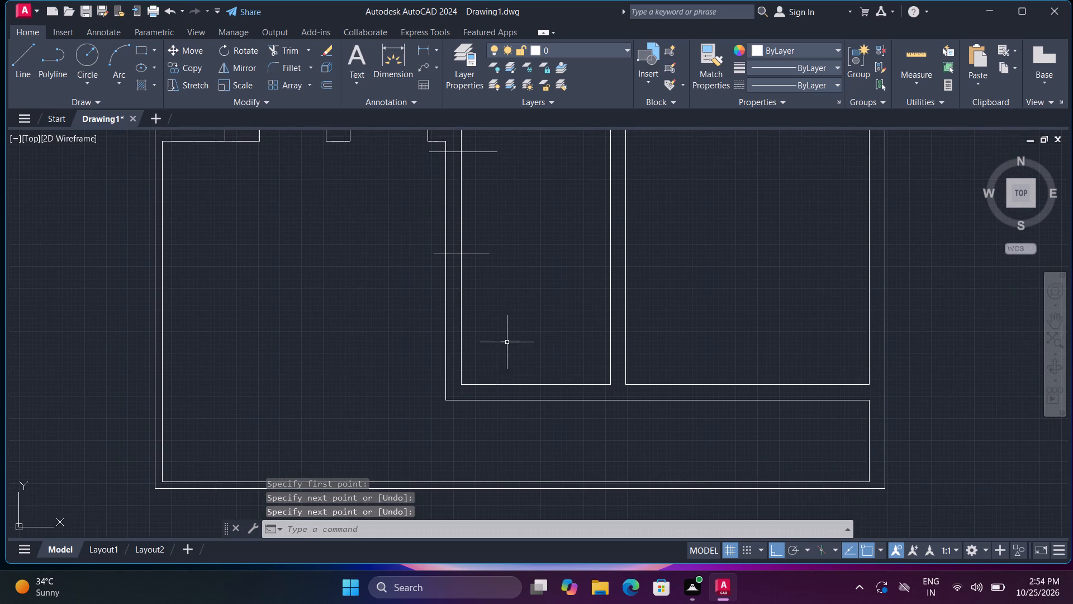
Draw two short vertical lines across the bottom wall of the narrow room beside the central wall, one near each end.
key("space")
left_click(474, 373)
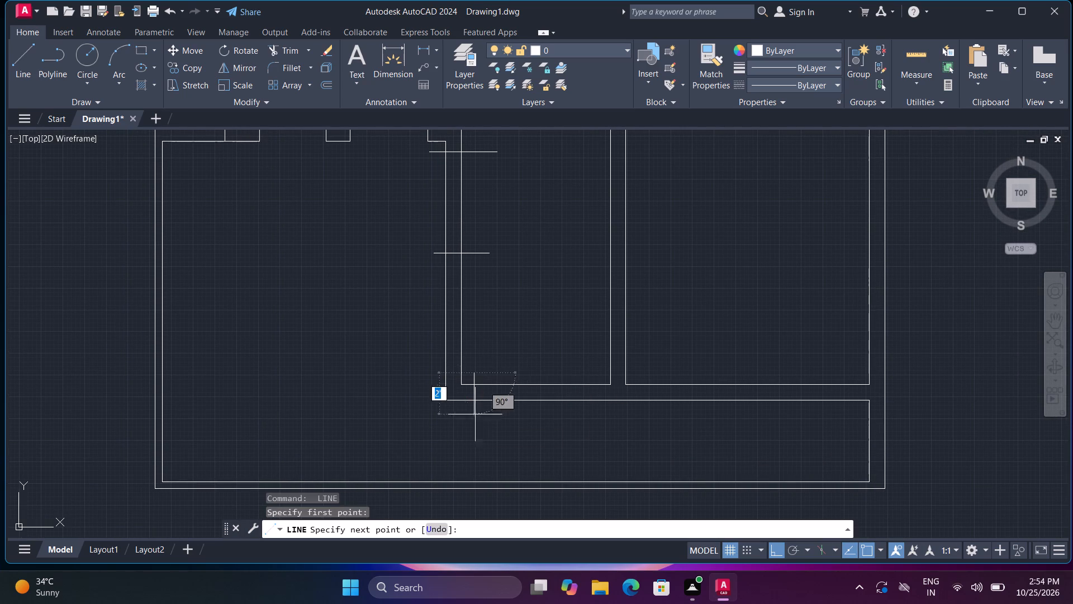
left_click(473, 422)
key("space")
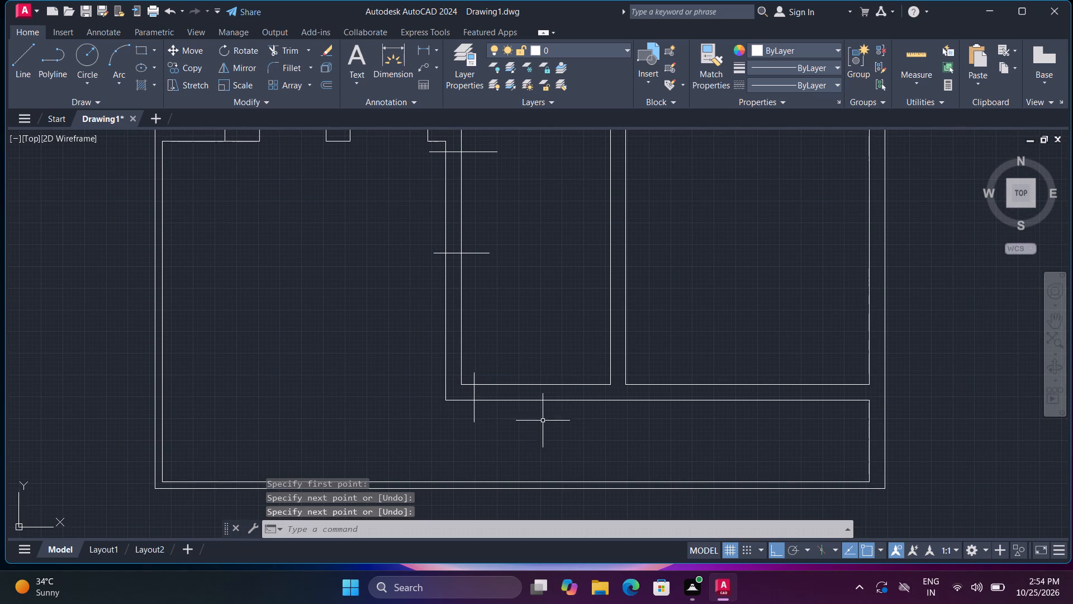
key("space")
left_click_drag(600, 370, 598, 375)
left_click(593, 416)
key("space")
Draw two short vertical lines across the lower-right room's bottom wall to mark an opening between its side walls.
middle_click_drag(648, 419, 540, 393)
key("space")
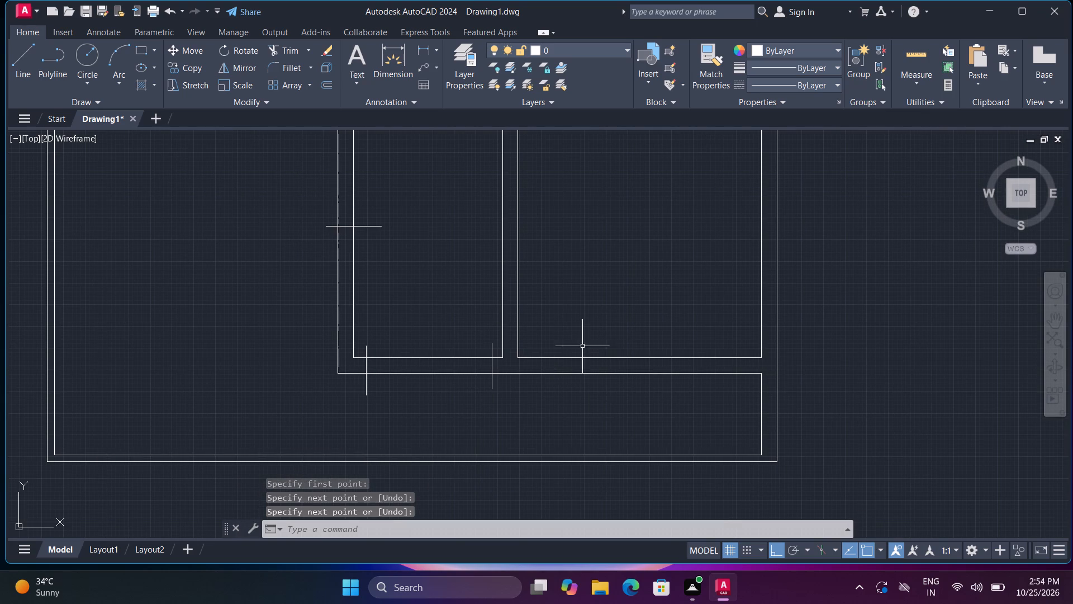
left_click(578, 340)
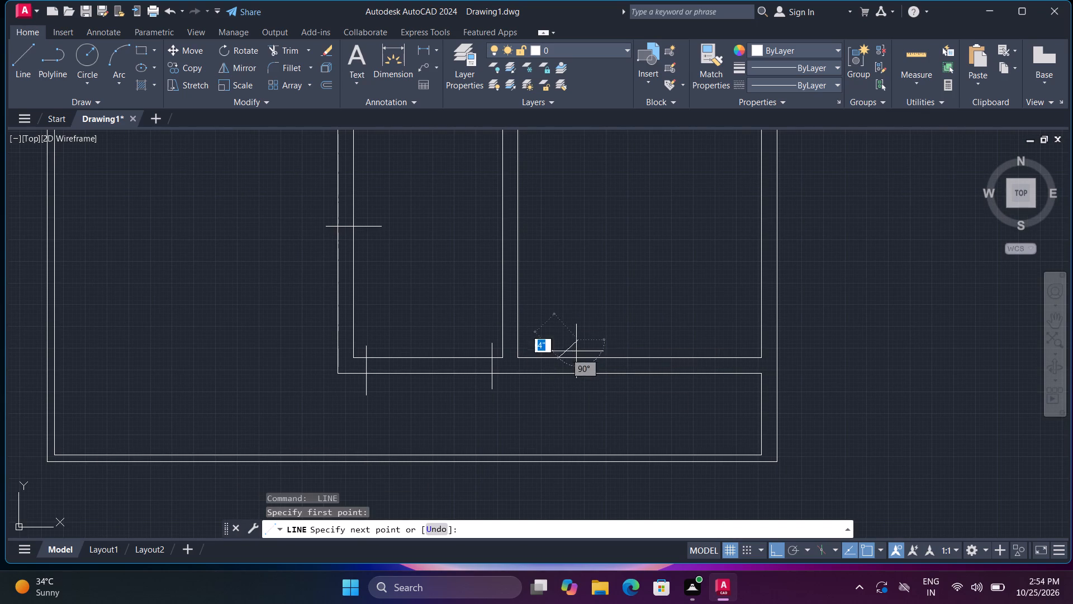
left_click(576, 397)
key("space")
middle_click_drag(652, 412, 581, 393)
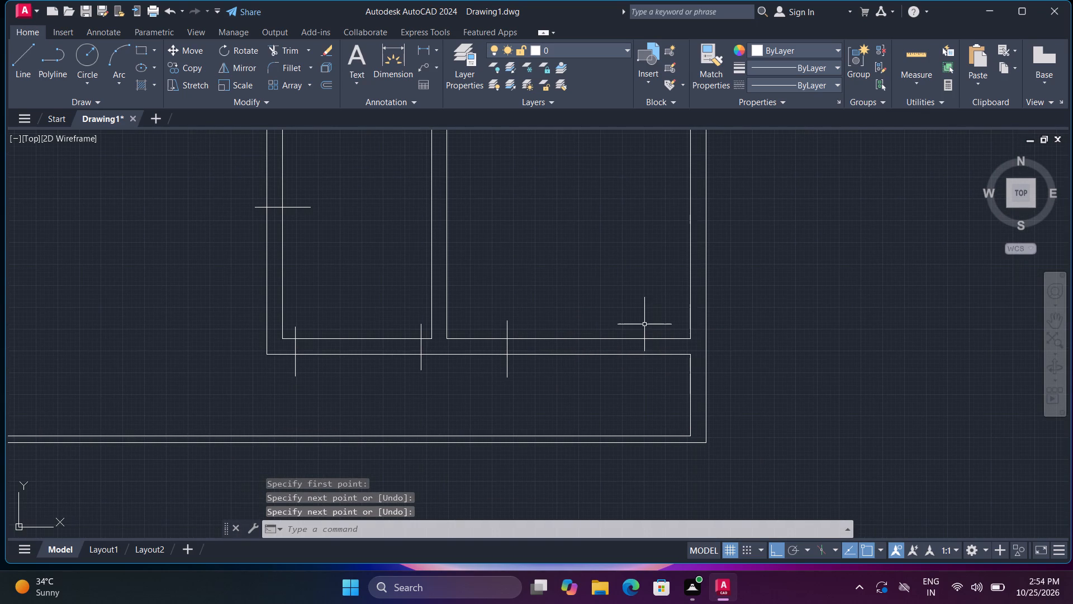
key("space")
left_click(639, 320)
left_click(638, 375)
key("space")
Draw two short horizontal lines across the lower-right room's left wall below its upper-left corner, the upper one about 2'-7" long.
scroll(639, 369, "down", 4)
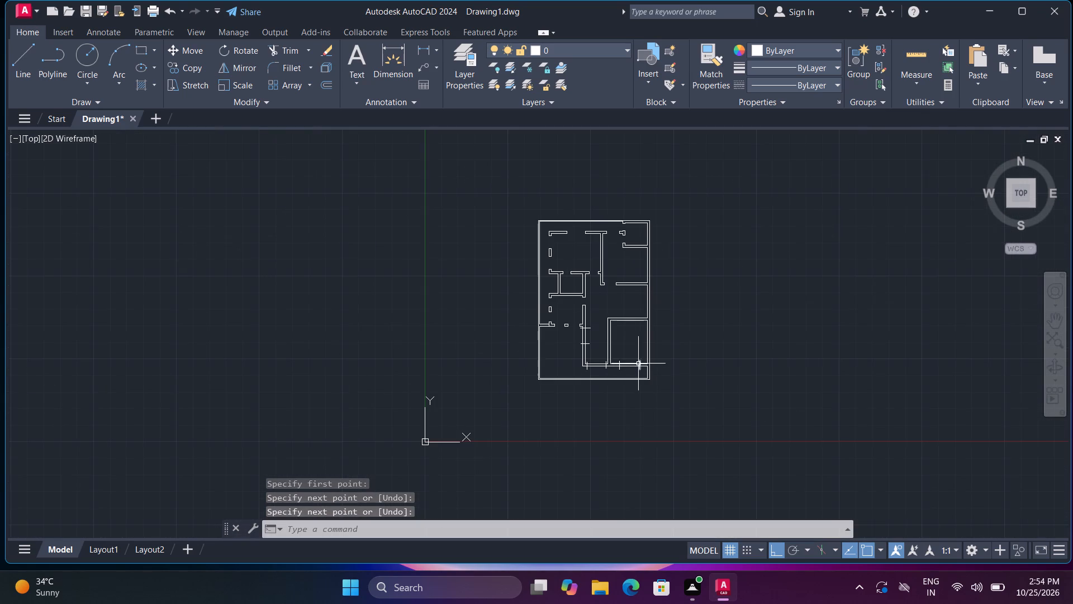
middle_click_drag(628, 347, 589, 358)
scroll(601, 342, "up", 2)
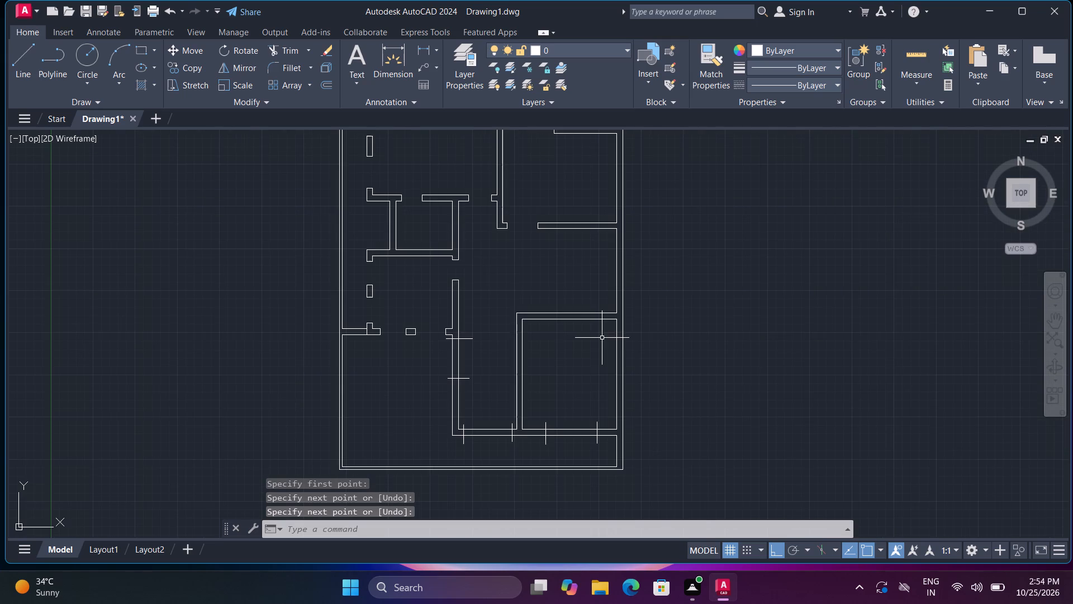
scroll(558, 343, "up", 2)
middle_click_drag(529, 336, 558, 356)
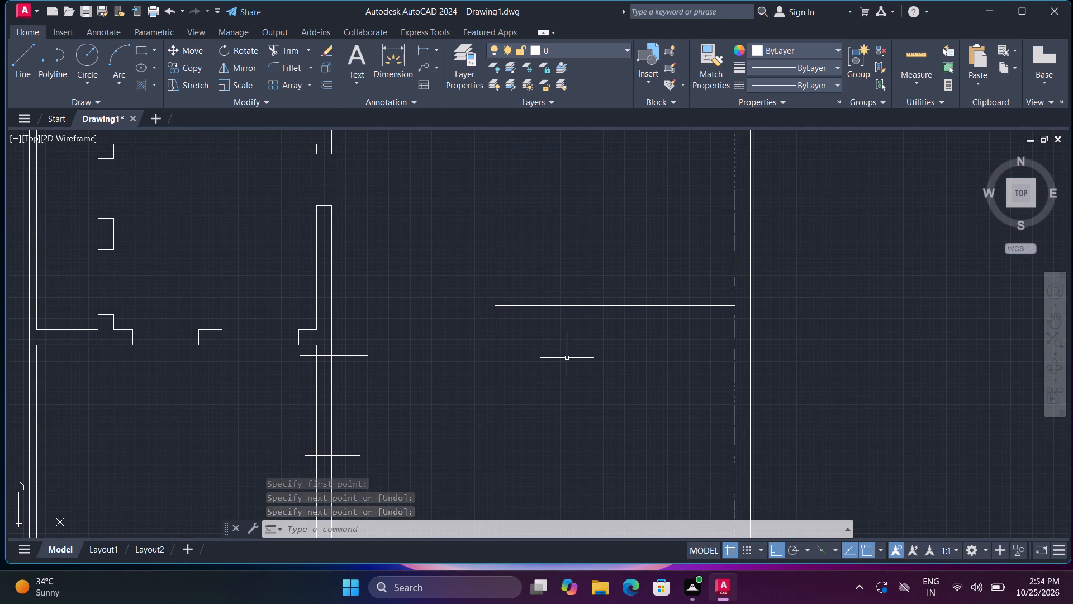
key("space")
left_click(467, 317)
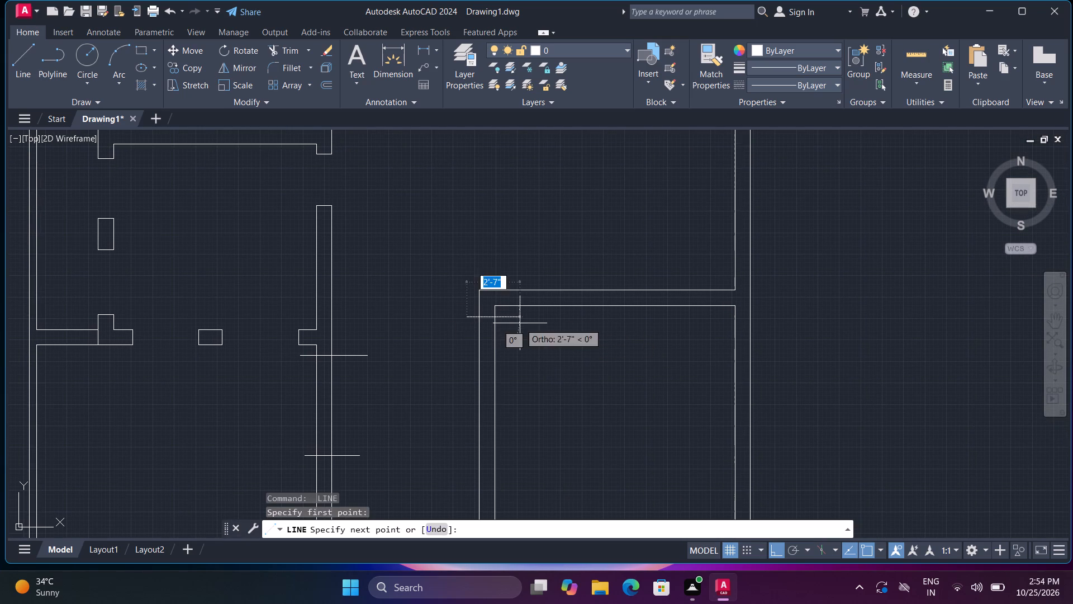
left_click(520, 323)
key("space")
key("space")
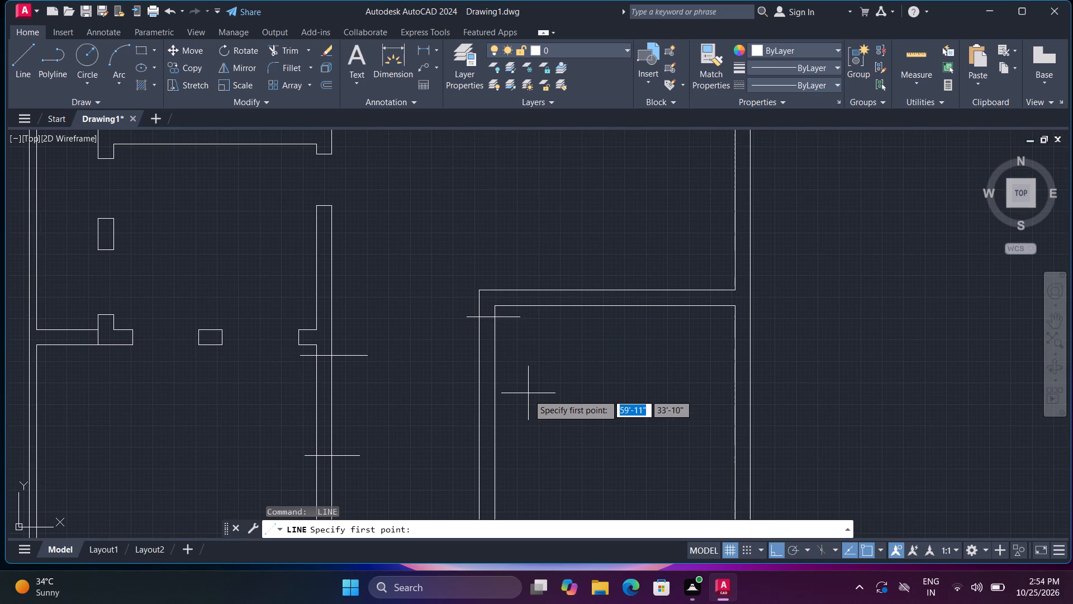
left_click(521, 403)
left_click(463, 407)
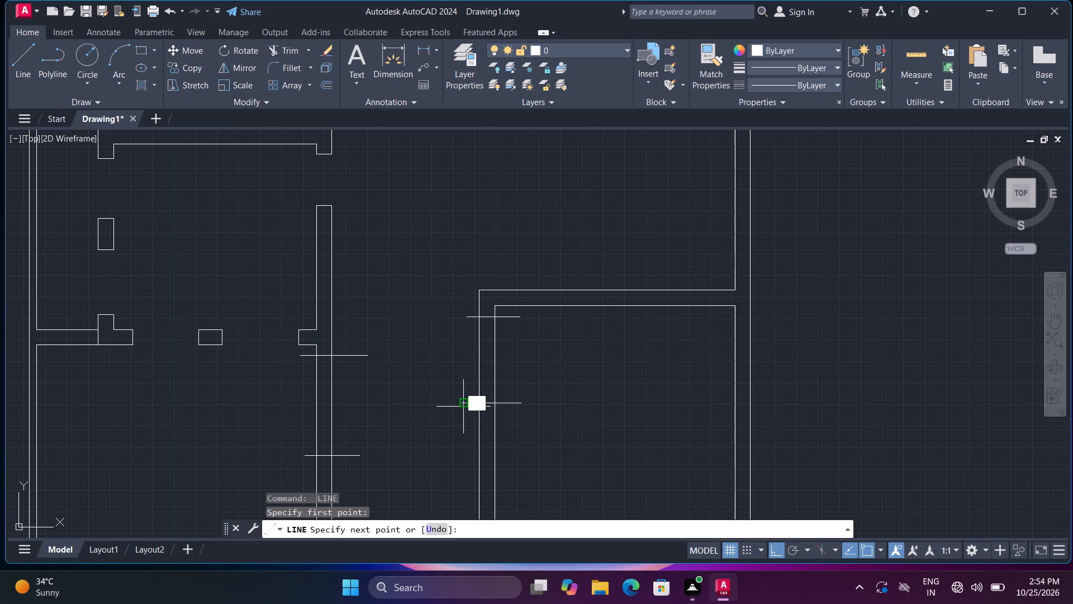
key("space")
Draw a short vertical line across the lower-right room's top wall, just right of its upper-left corner.
middle_click_drag(581, 341, 555, 418)
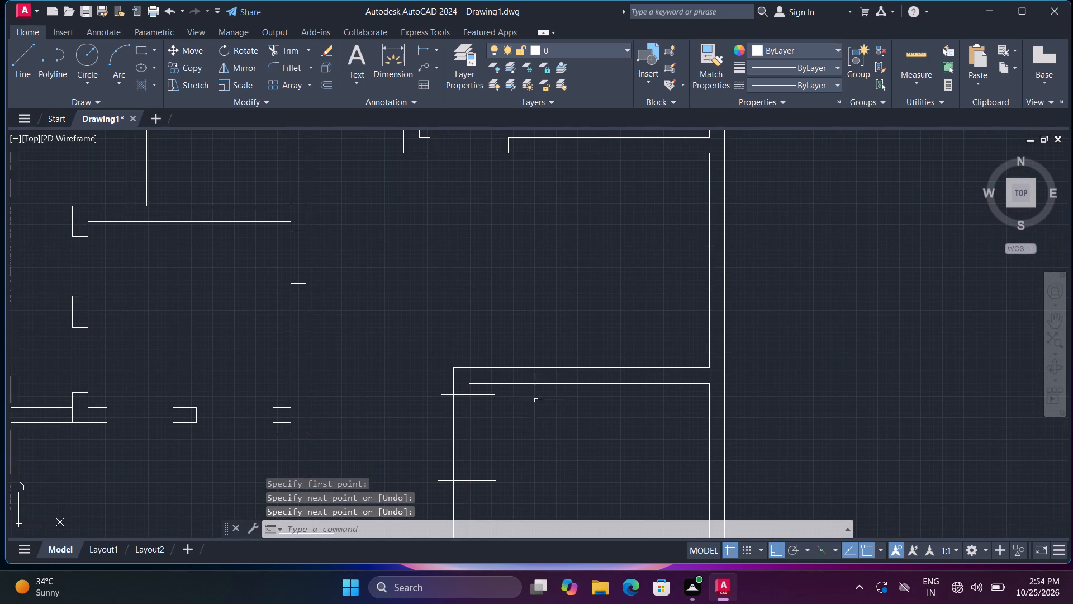
key("space")
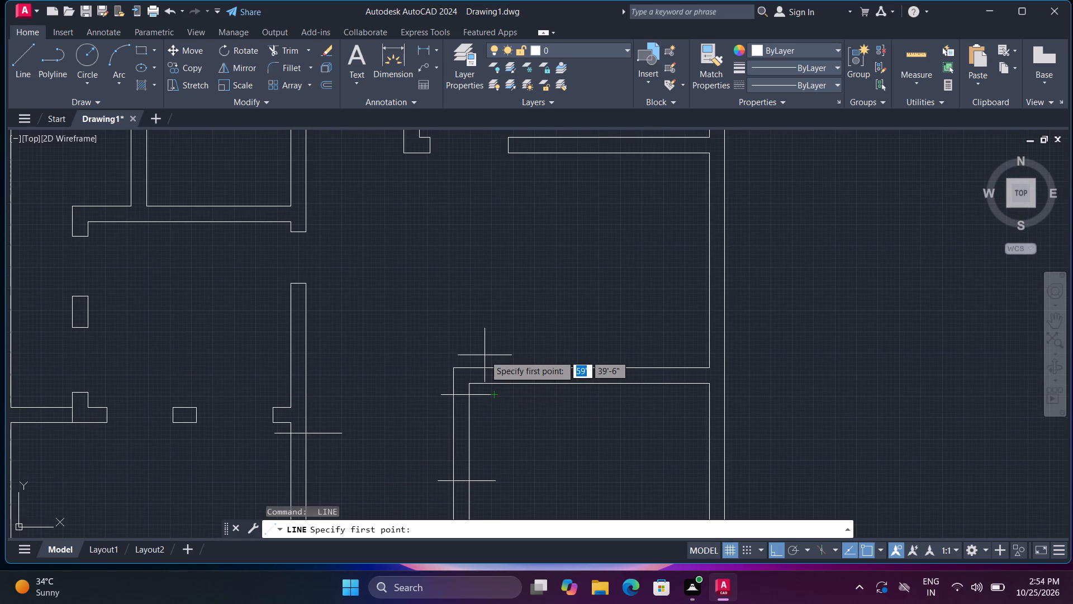
left_click(487, 355)
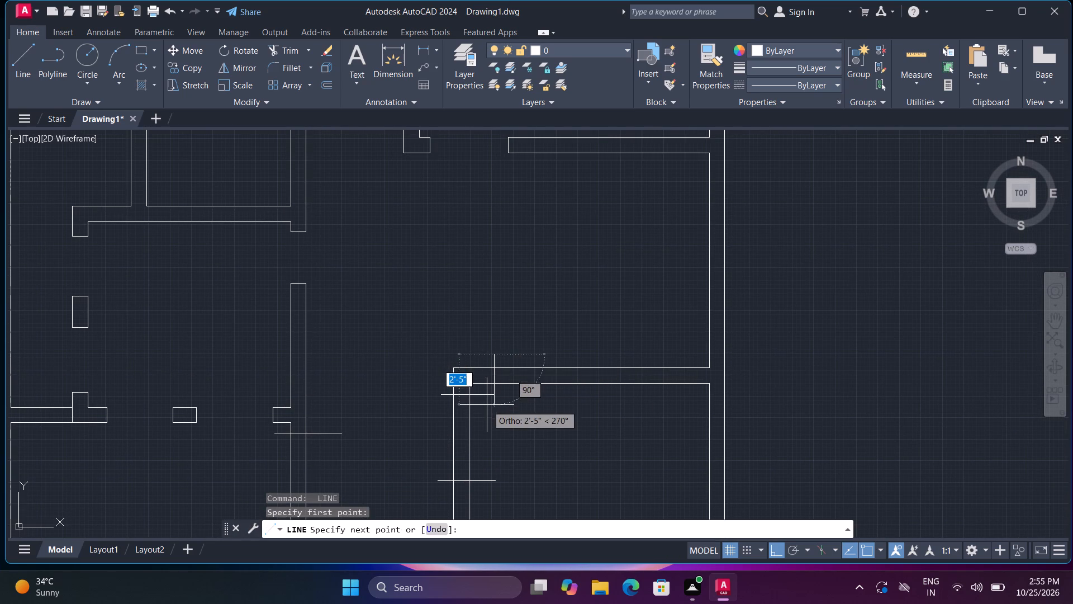
key("space")
key("space")
left_click(485, 348)
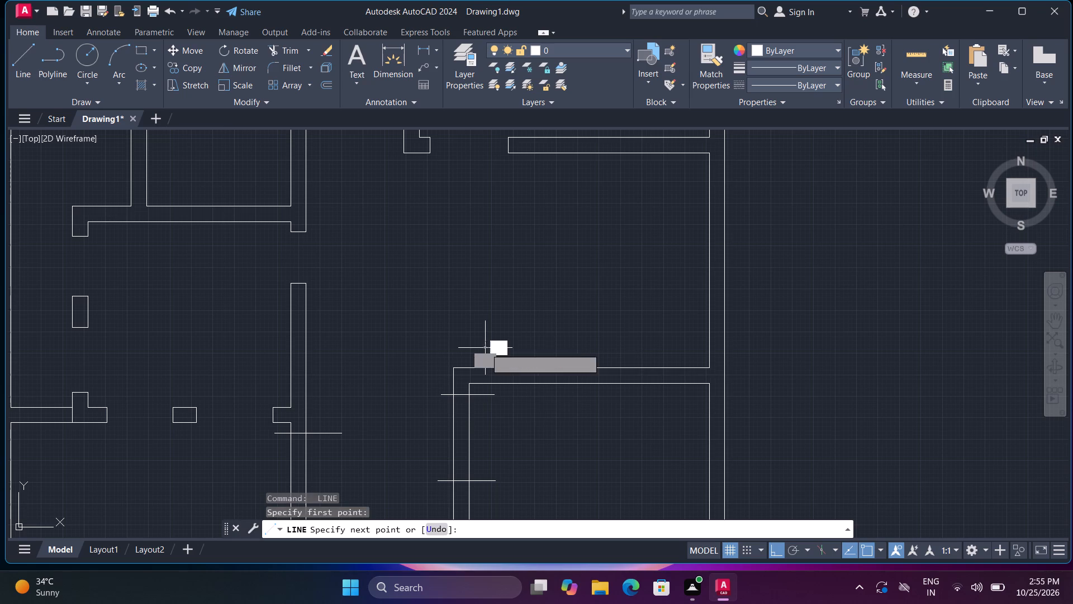
left_click(486, 418)
key("space")
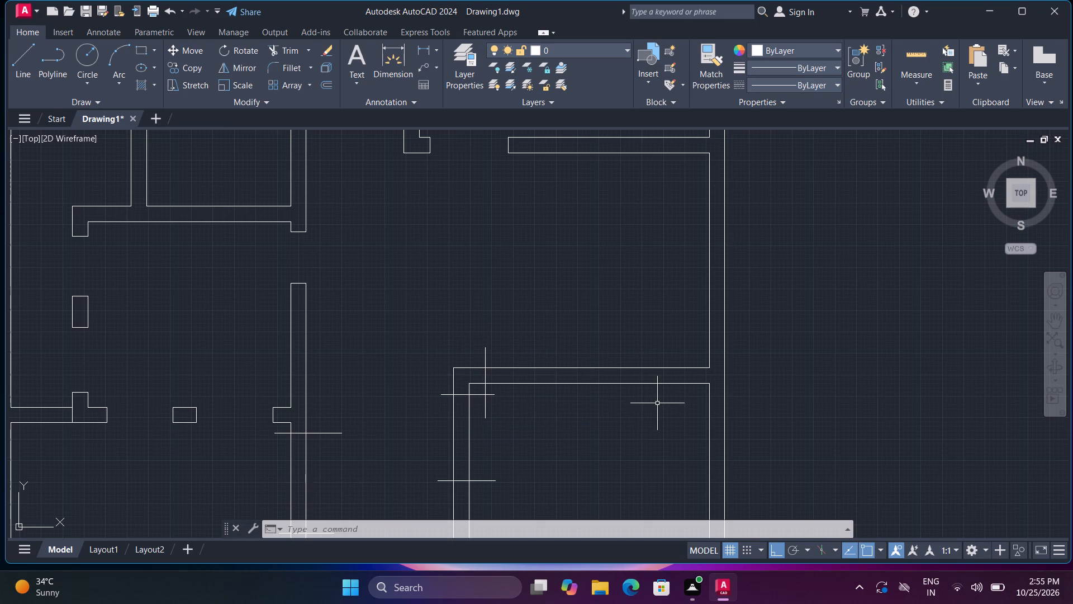
Offset the inner face of the right outer wall above the lower-right room 3' inward, and offset that copy 9" further inward.
type("o t")
key("space")
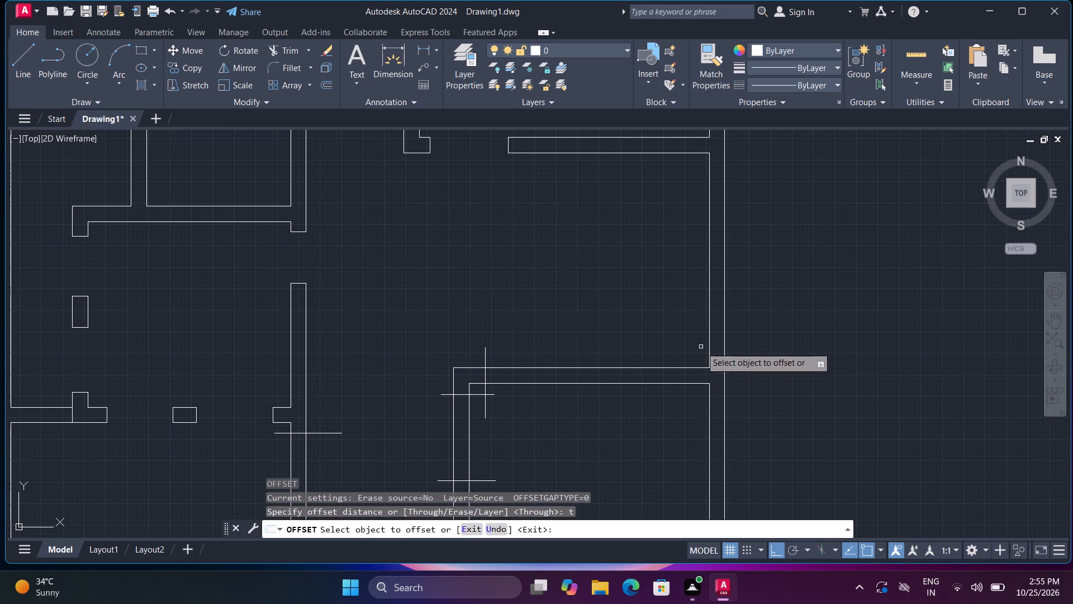
left_click(709, 343)
type("3'")
key("Return")
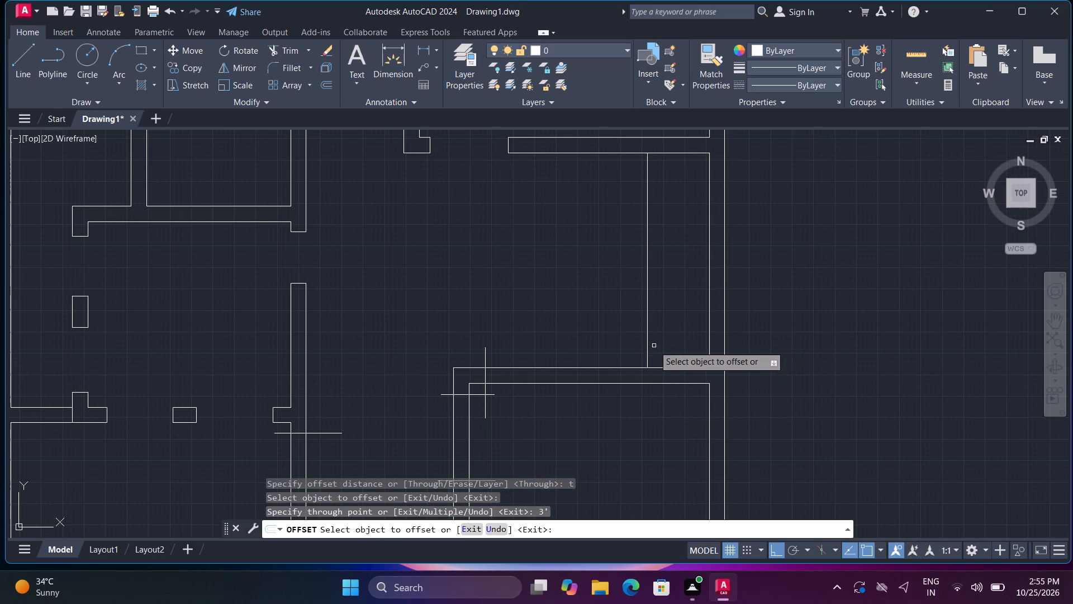
left_click(647, 342)
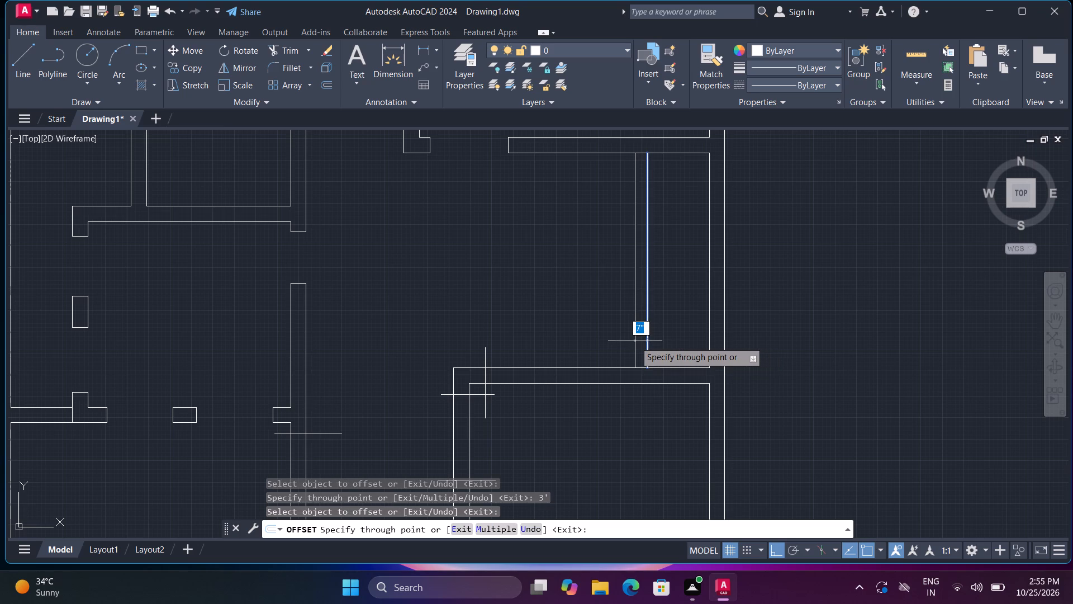
key("9")
key("shift+quotedbl")
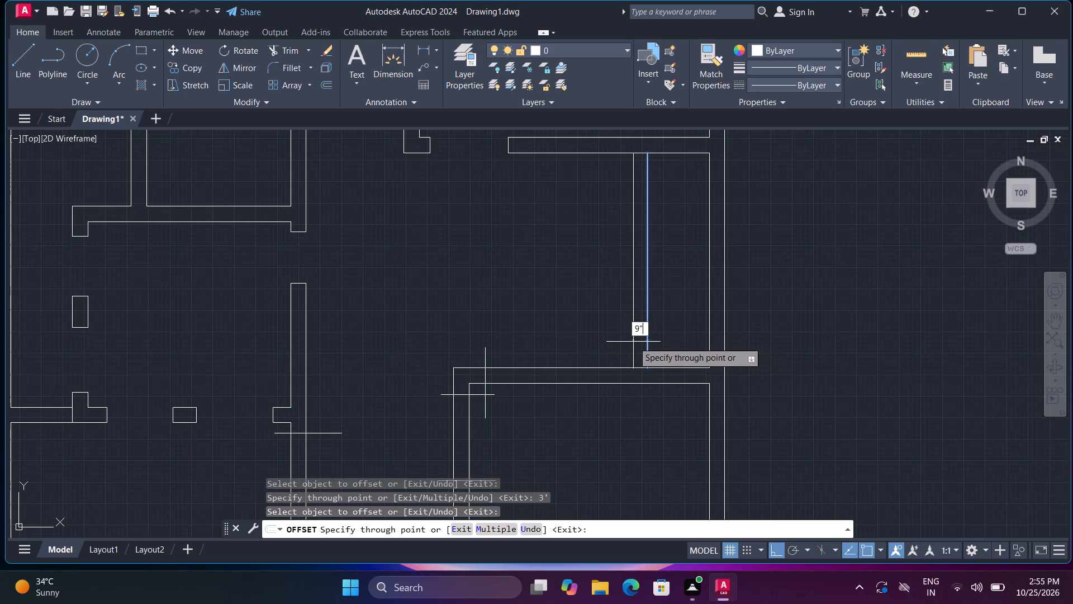
key("Return")
key("Escape")
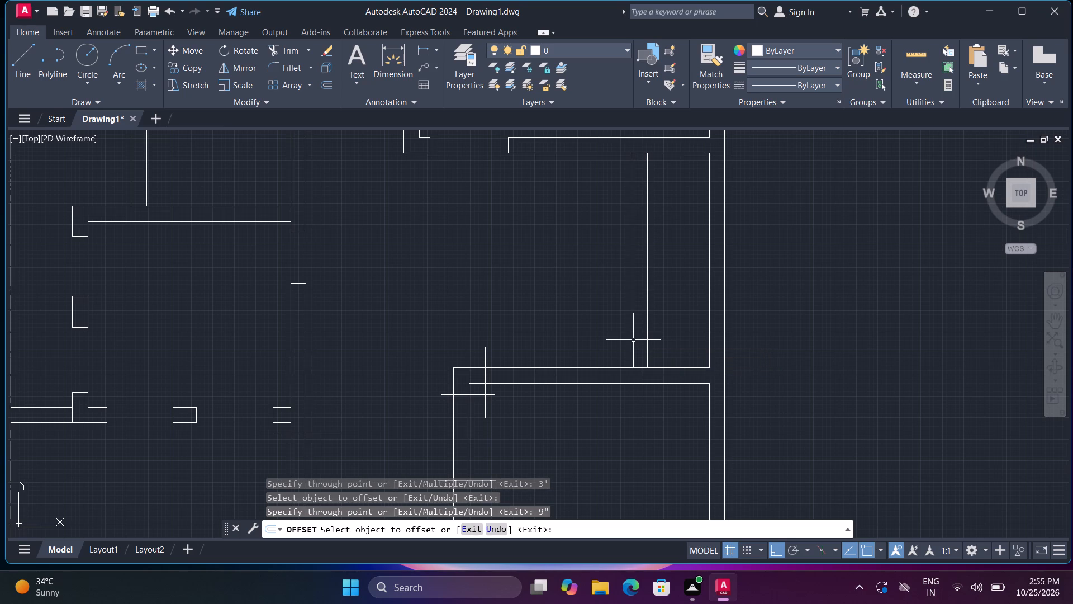
Draw a short vertical line across the lower-right room's top wall, just left of the new pair of offset lines.
type("l")
key("space")
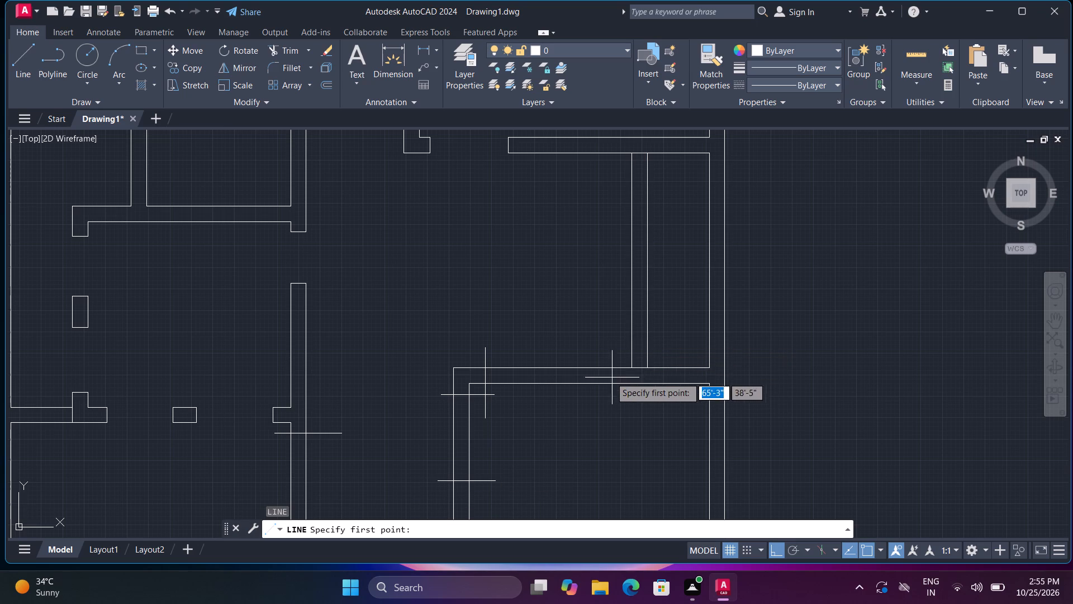
left_click(615, 355)
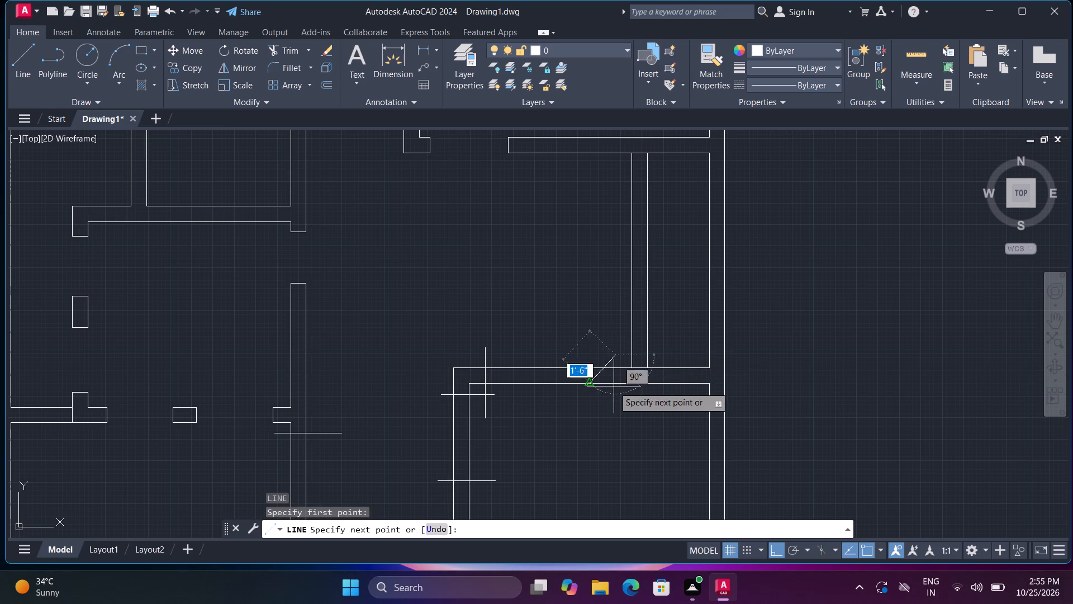
left_click(614, 388)
key("ctrl+z")
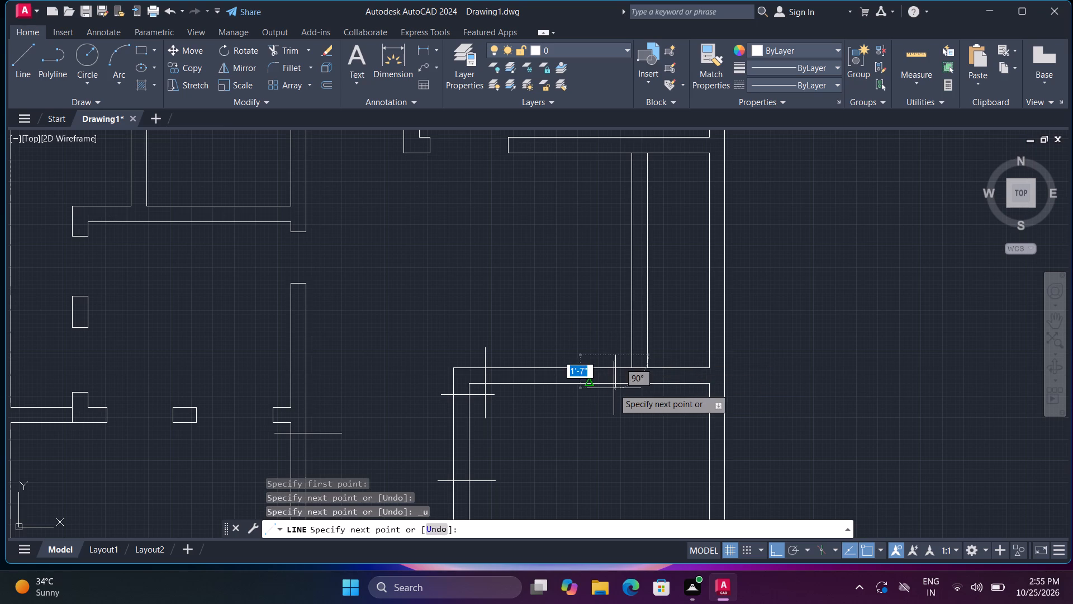
left_click(614, 402)
key("space")
Trim the overhanging ends of the top wall's two marker lines and remove the wall between them to cut the opening.
type("tr")
key("space")
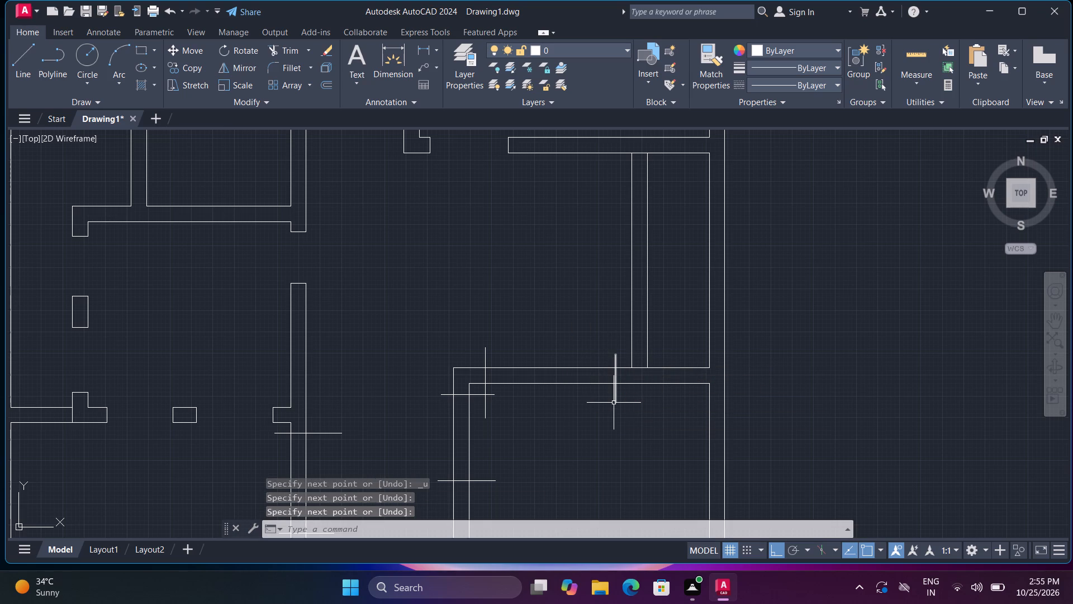
left_click(628, 400)
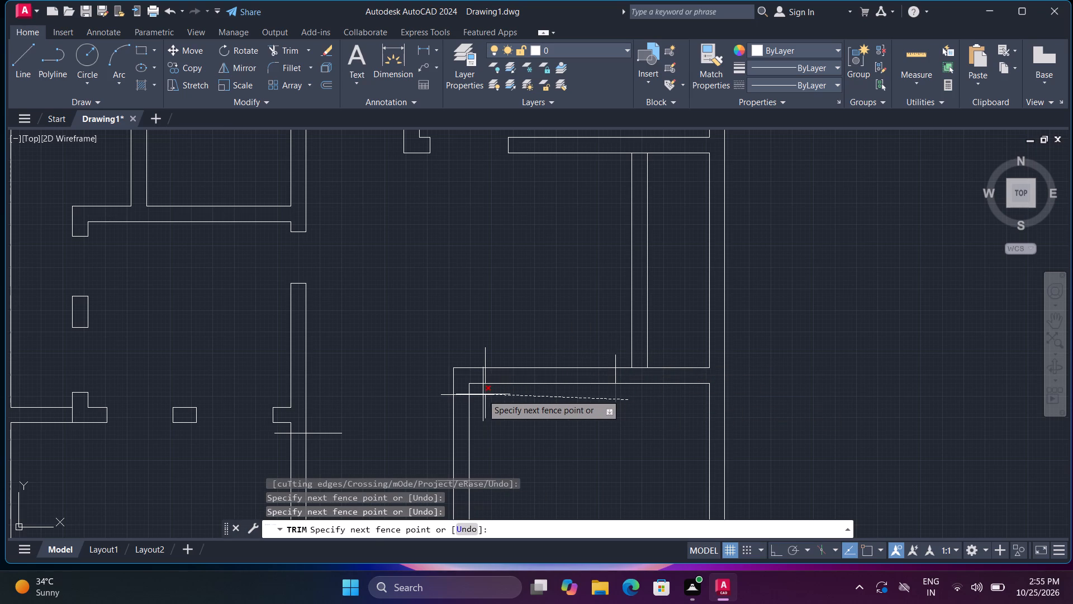
left_click(481, 393)
left_click(481, 393)
left_click(490, 404)
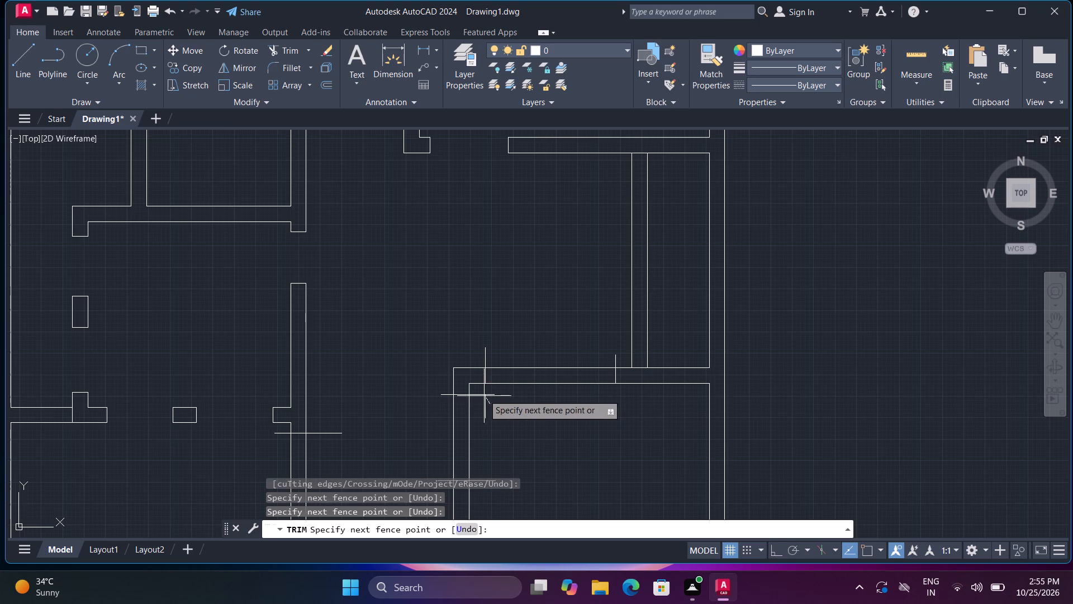
left_click(482, 390)
left_click(484, 356)
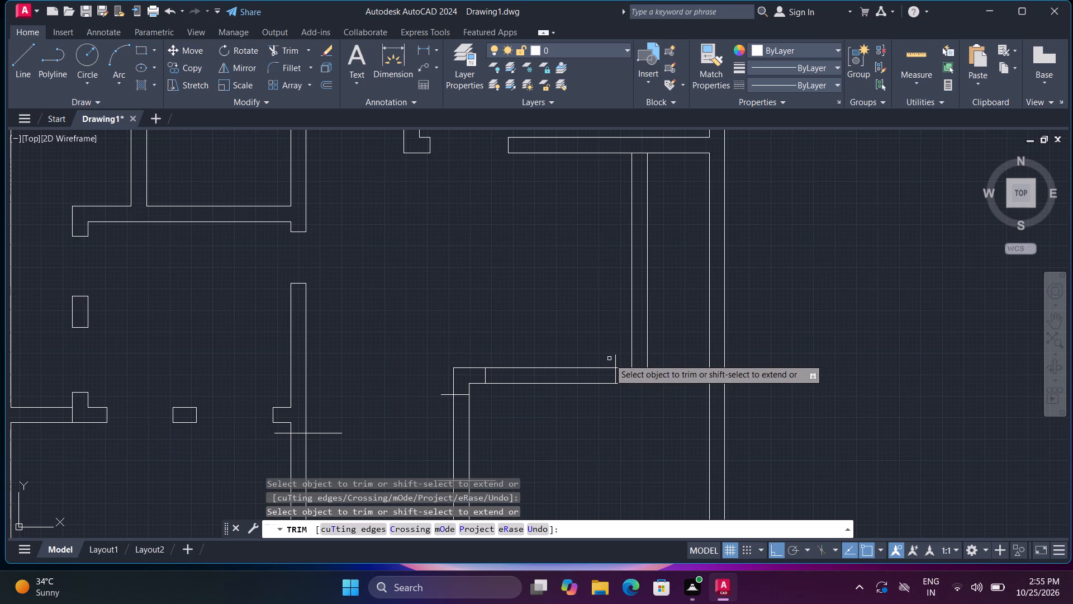
left_click(616, 359)
left_click_drag(592, 351, 588, 365)
left_click(561, 415)
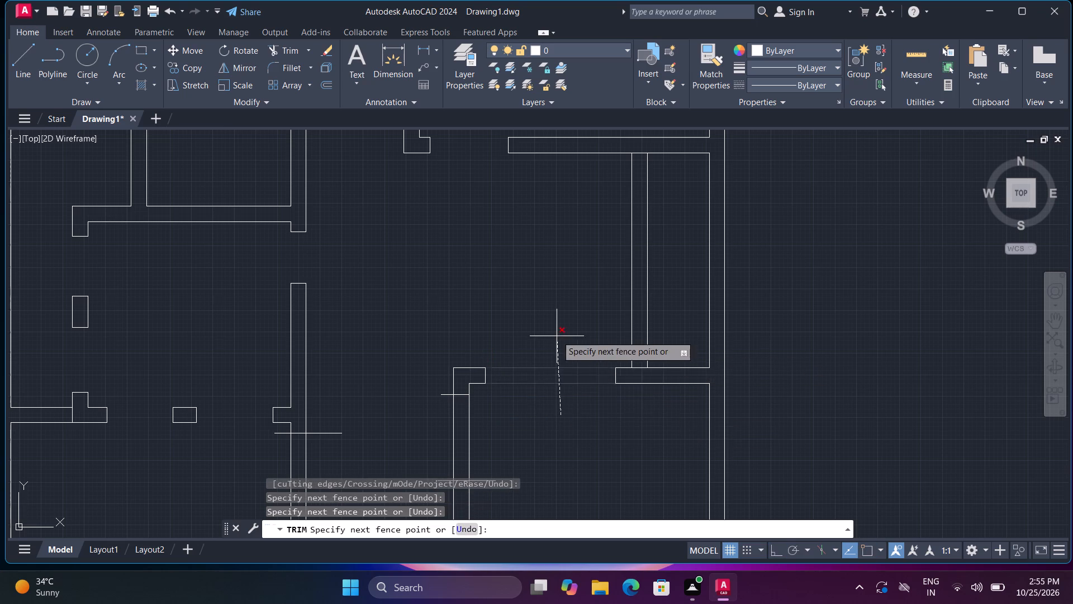
left_click(558, 334)
Trim the lower-right room's left wall between its two marker lines, and trim the markers' remaining overhangs to finish the opening.
left_click_drag(513, 413, 502, 416)
left_click(406, 416)
left_click(499, 428)
middle_click_drag(509, 432, 498, 291)
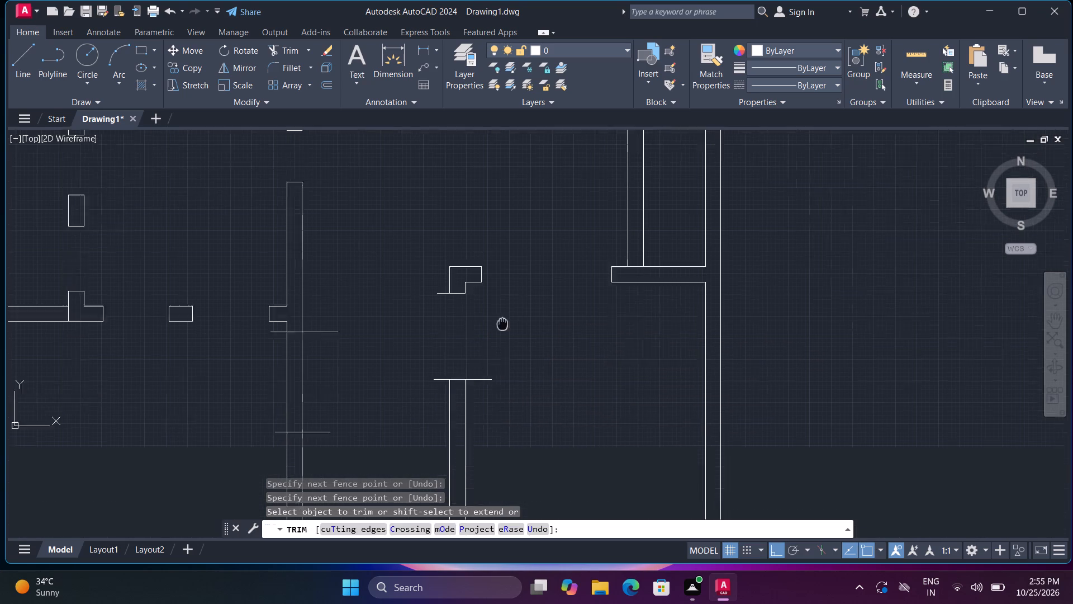
middle_click_drag(498, 291, 498, 281)
middle_click(498, 272)
left_click_drag(431, 226, 427, 236)
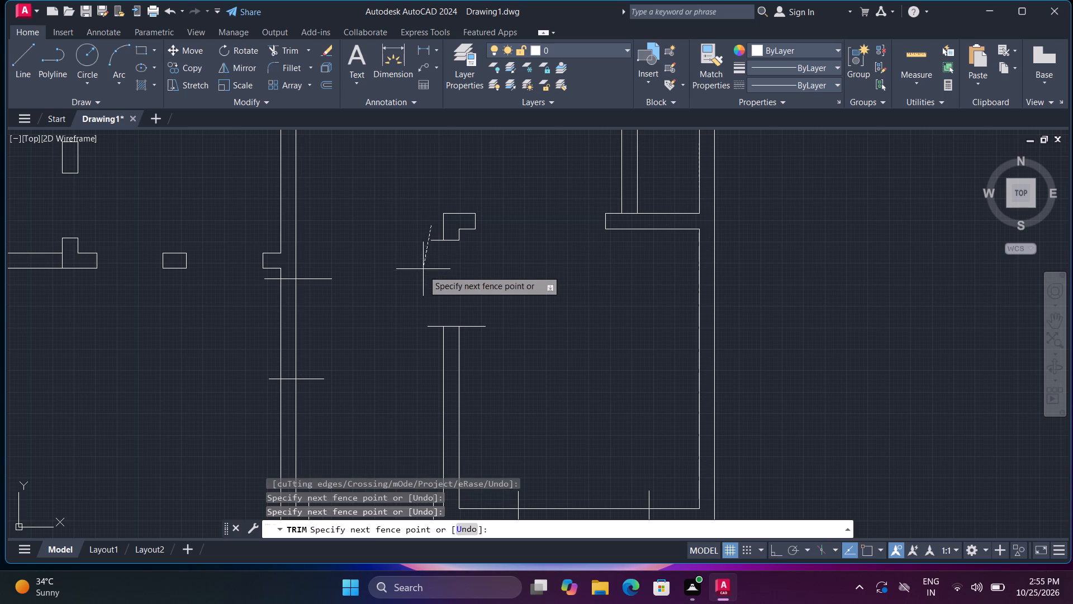
left_click(431, 334)
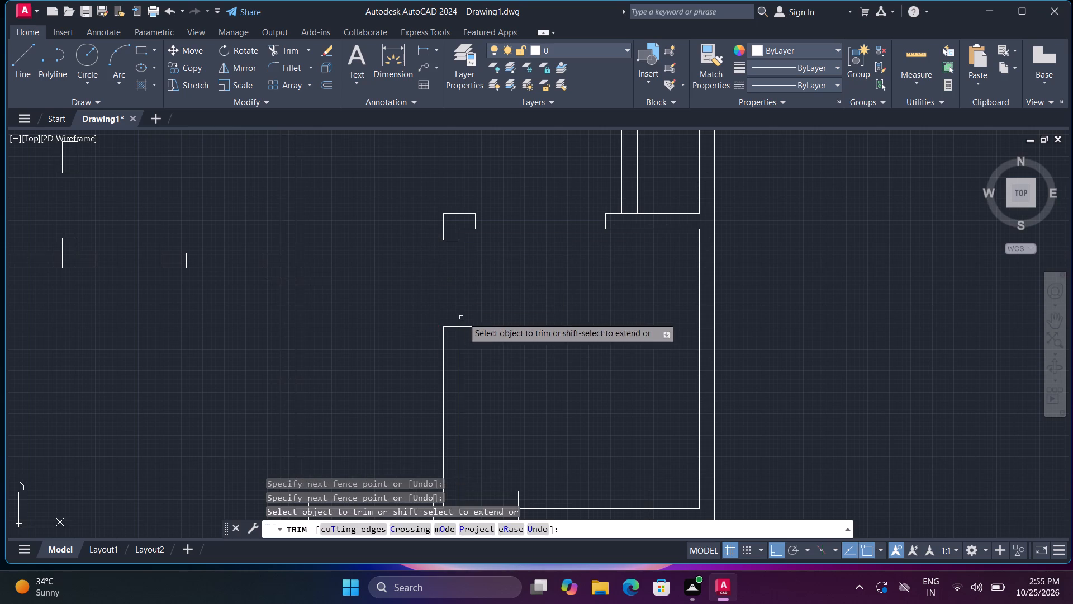
left_click(471, 312)
left_click(472, 334)
Trim the overhanging ends of the two marker lines on the lower-middle room's left wall and remove the wall between them.
middle_click_drag(498, 393, 496, 265)
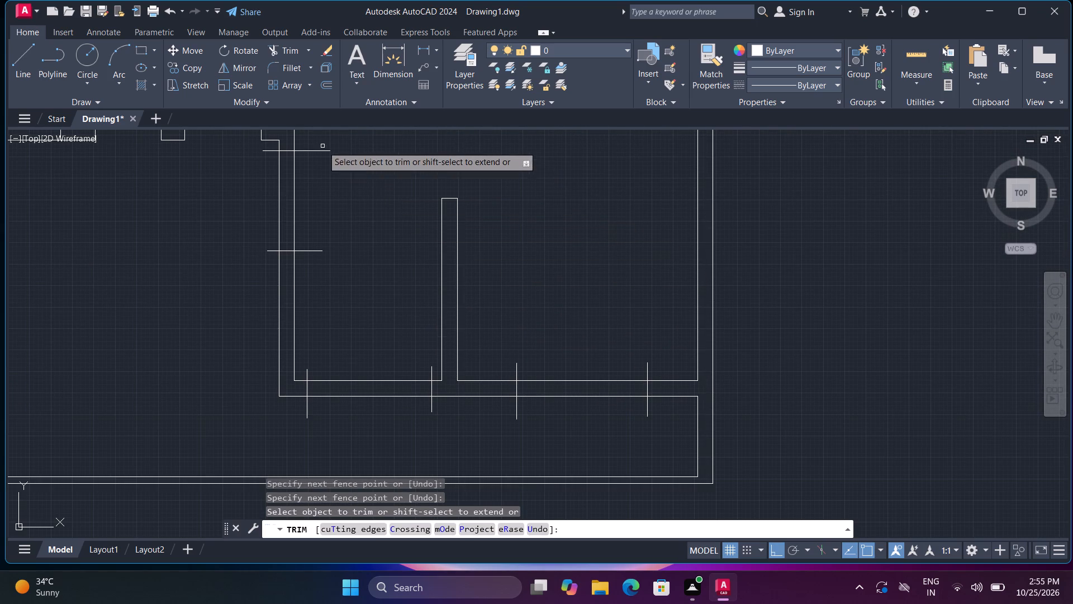
left_click(320, 139)
left_click(305, 276)
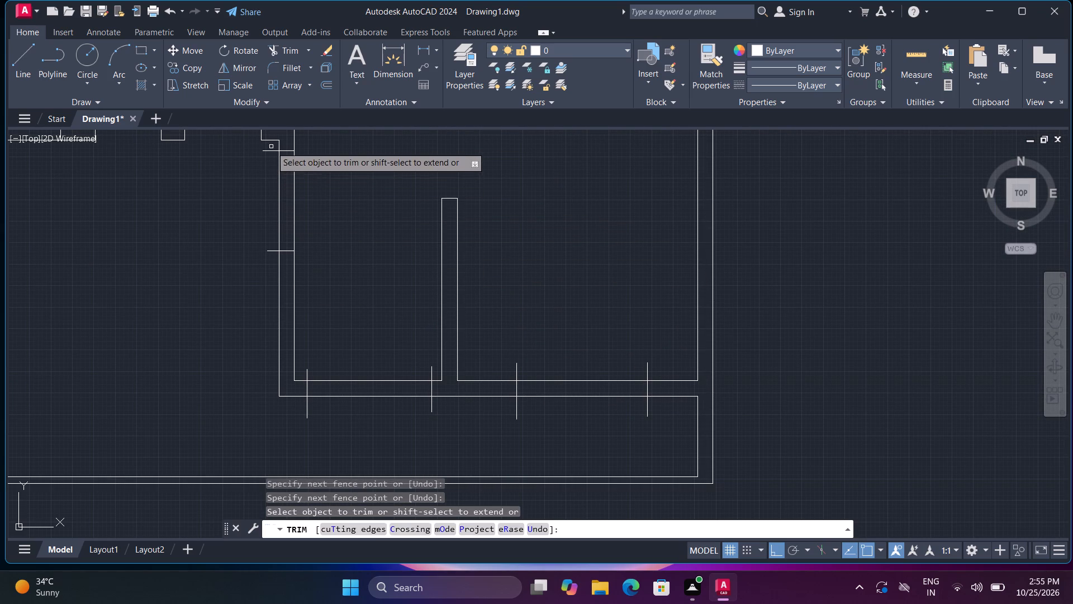
left_click(271, 147)
left_click(272, 258)
left_click_drag(268, 216, 274, 215)
left_click(333, 212)
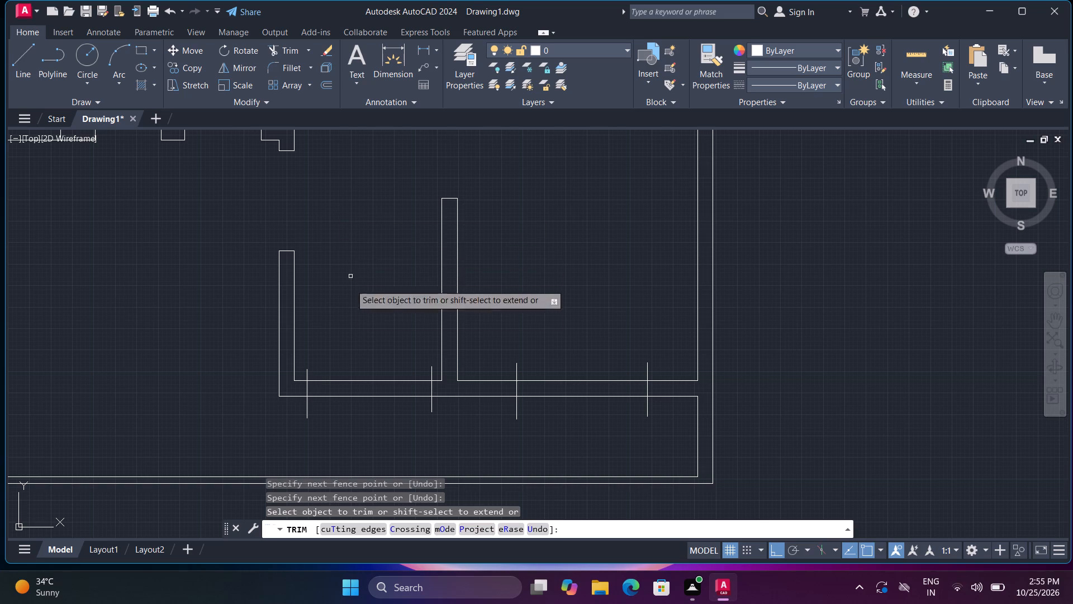
Cut the opening in the lower-middle room's bottom wall by trimming both marker lines' overhangs and the wall faces between them.
left_click(305, 370)
left_click(431, 371)
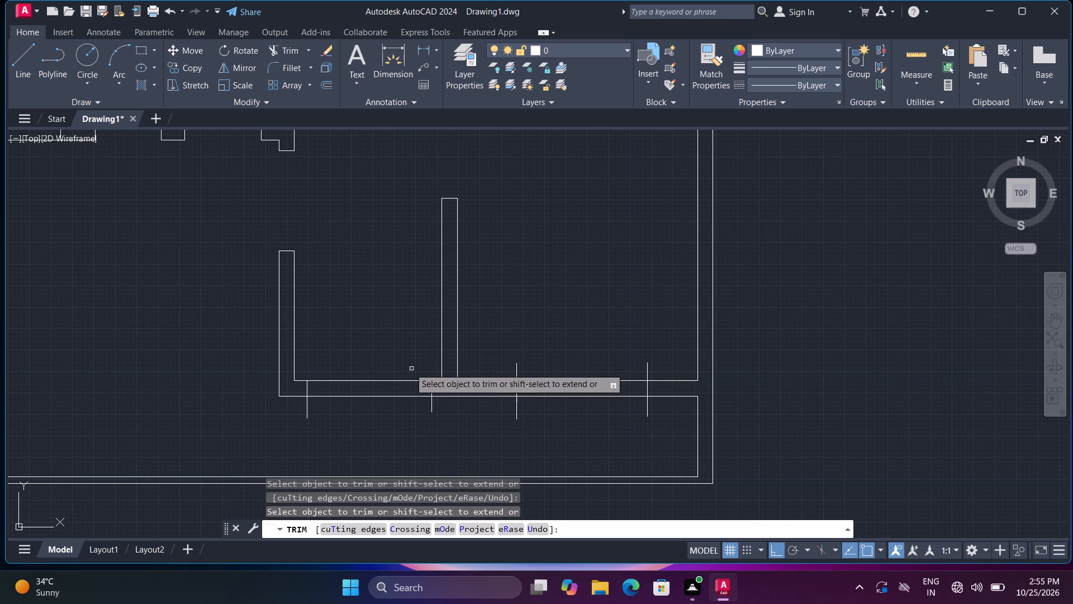
left_click_drag(409, 367, 398, 388)
left_click(383, 419)
left_click(440, 402)
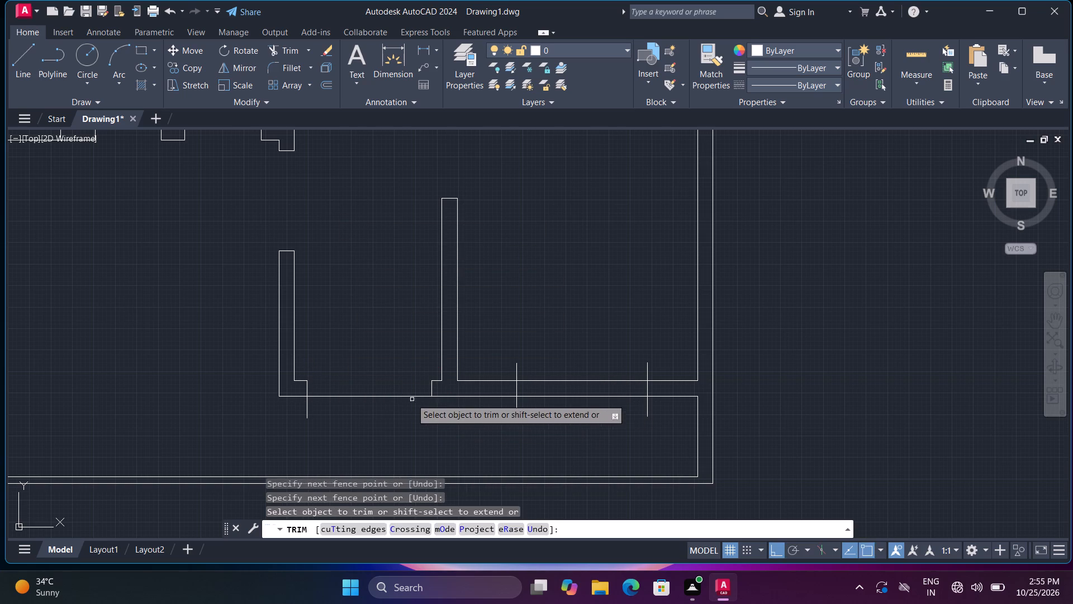
left_click(411, 399)
left_click(408, 394)
left_click(306, 411)
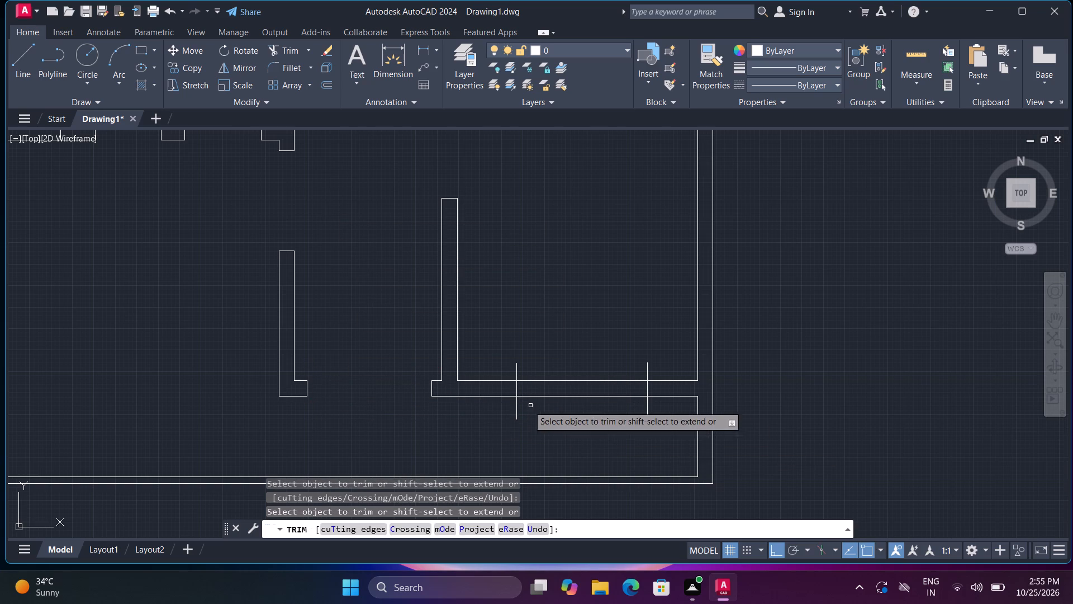
Cut the opening in the lower-right room's bottom wall by trimming both marker lines' overhangs and the wall faces between them.
left_click_drag(500, 410, 513, 408)
left_click(664, 410)
left_click(659, 375)
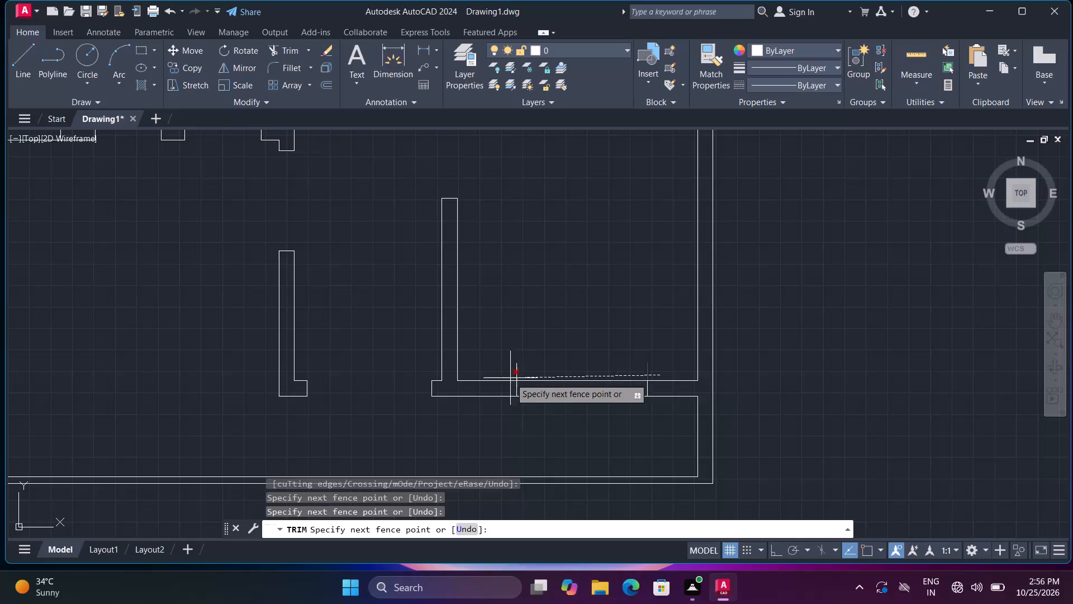
left_click(510, 378)
left_click_drag(545, 352, 558, 381)
left_click(574, 414)
left_click(575, 389)
left_click_drag(535, 374, 534, 381)
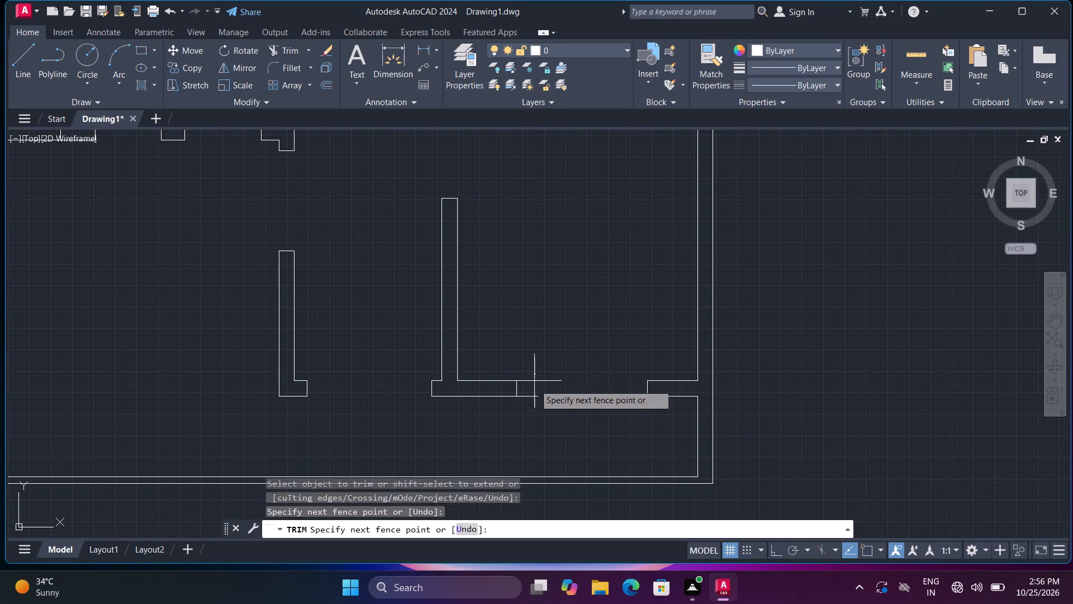
left_click(534, 407)
Draw a horizontal line about 2' long across the upper end of the 9" partition beside the right outer wall, just below the cross wall.
scroll(621, 381, "down", 2)
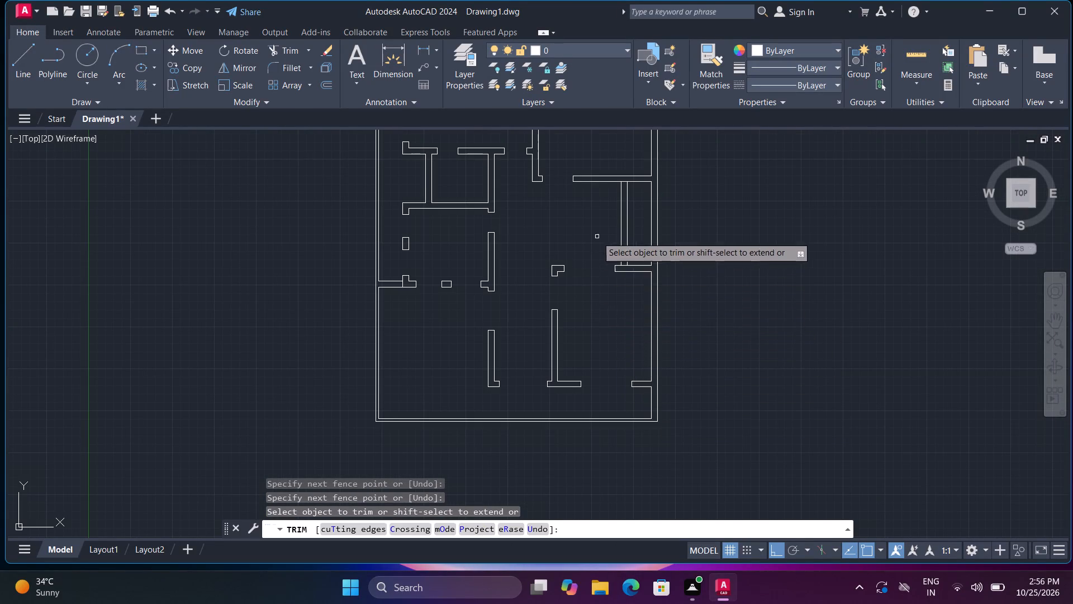
middle_click_drag(597, 237, 572, 306)
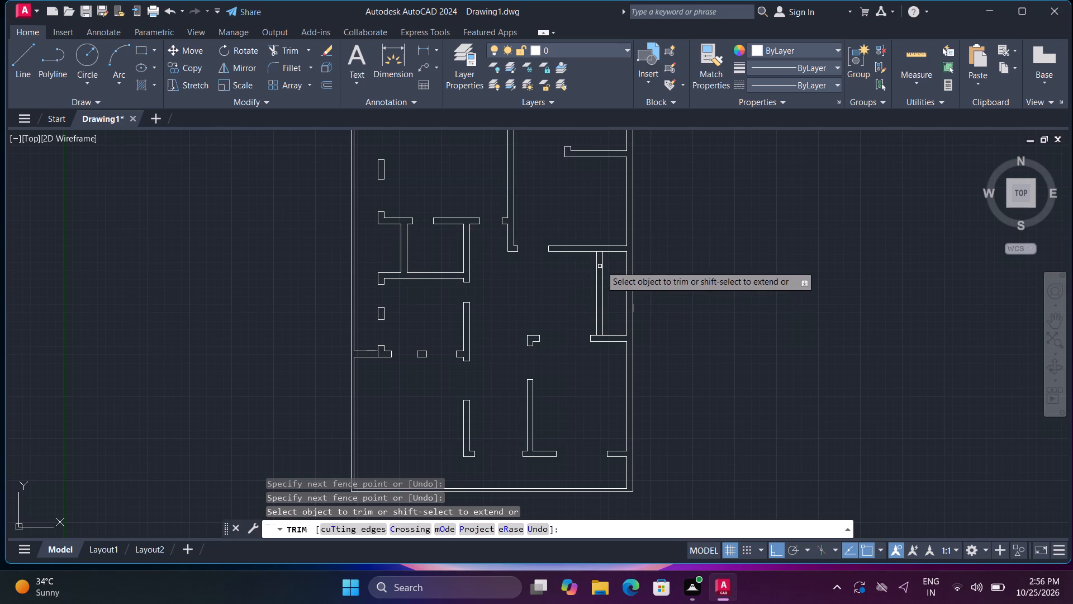
middle_click_drag(591, 279, 457, 381)
scroll(474, 369, "up", 2)
key("space")
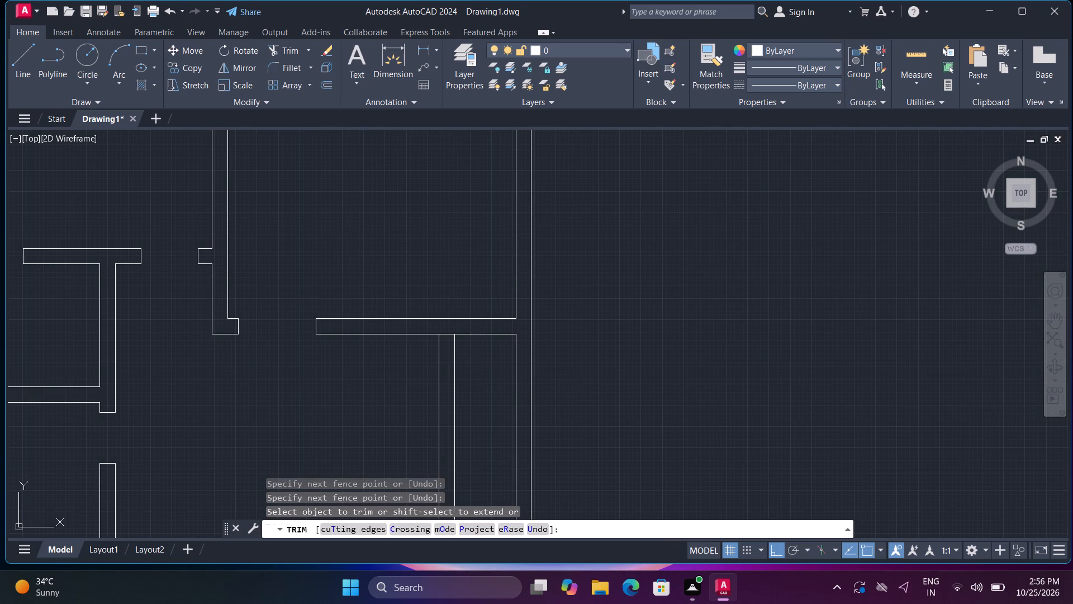
type("l")
key("space")
scroll(476, 367, "up", 1)
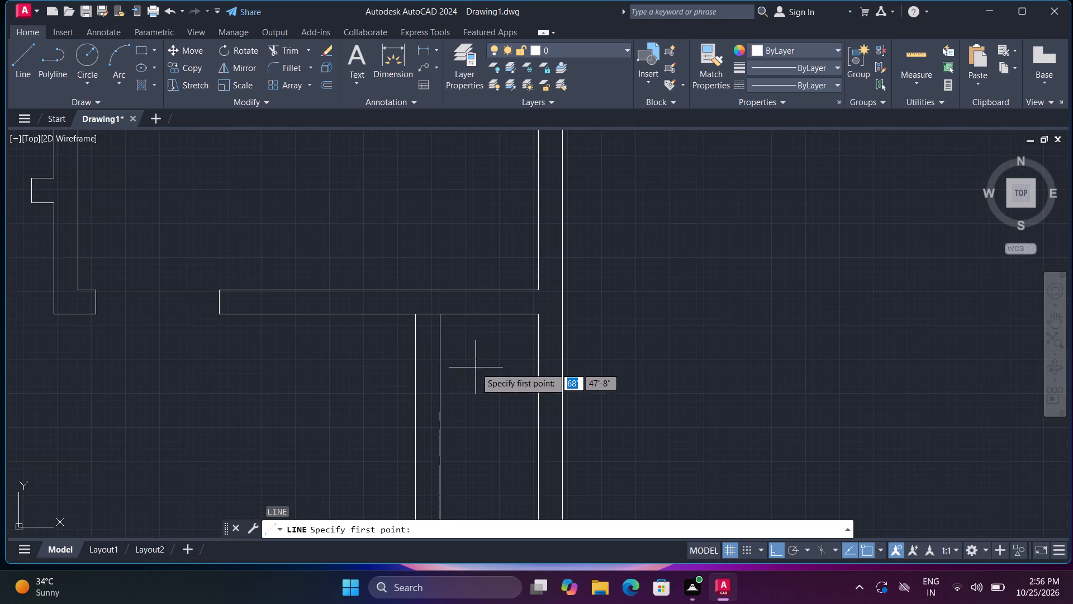
left_click(395, 326)
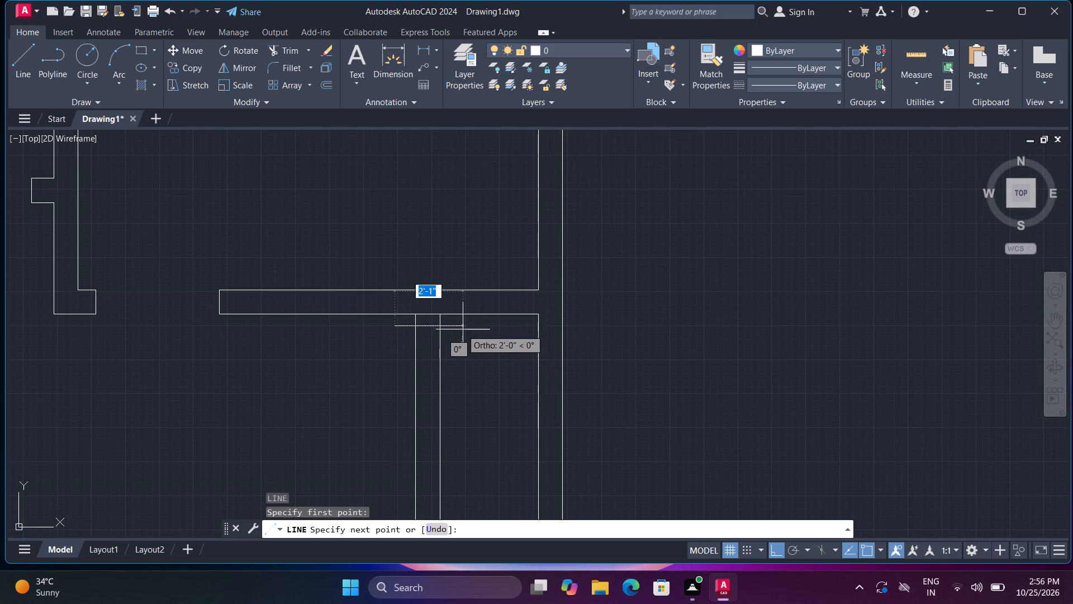
left_click(463, 329)
key("space")
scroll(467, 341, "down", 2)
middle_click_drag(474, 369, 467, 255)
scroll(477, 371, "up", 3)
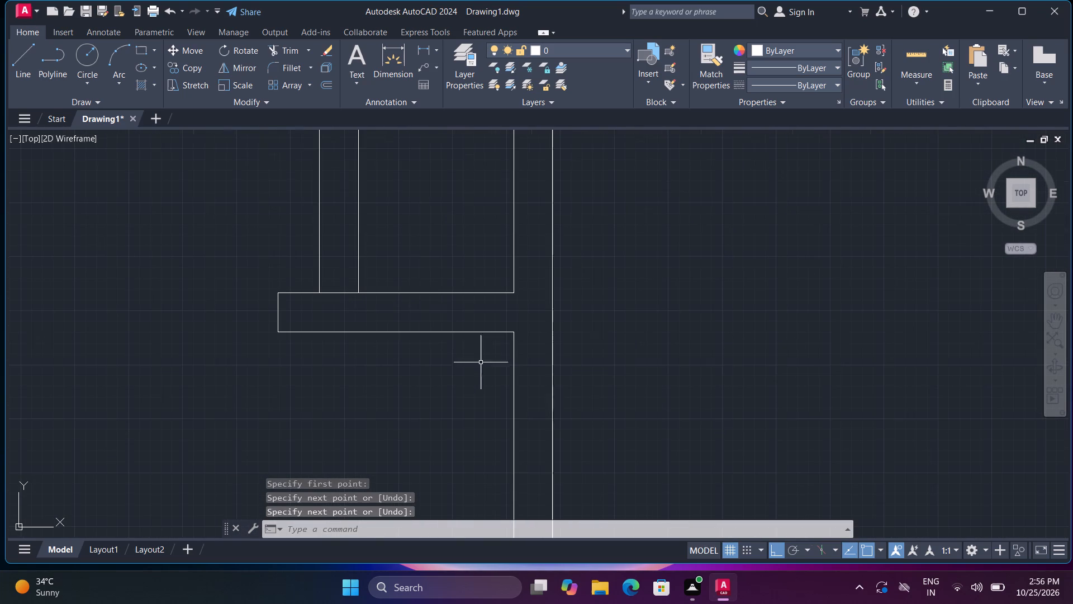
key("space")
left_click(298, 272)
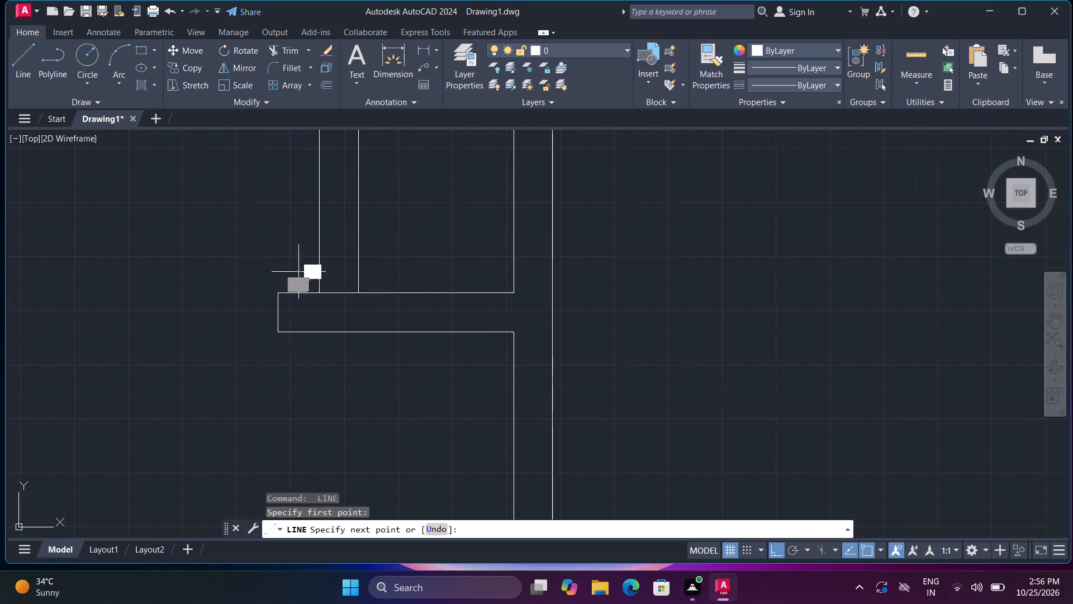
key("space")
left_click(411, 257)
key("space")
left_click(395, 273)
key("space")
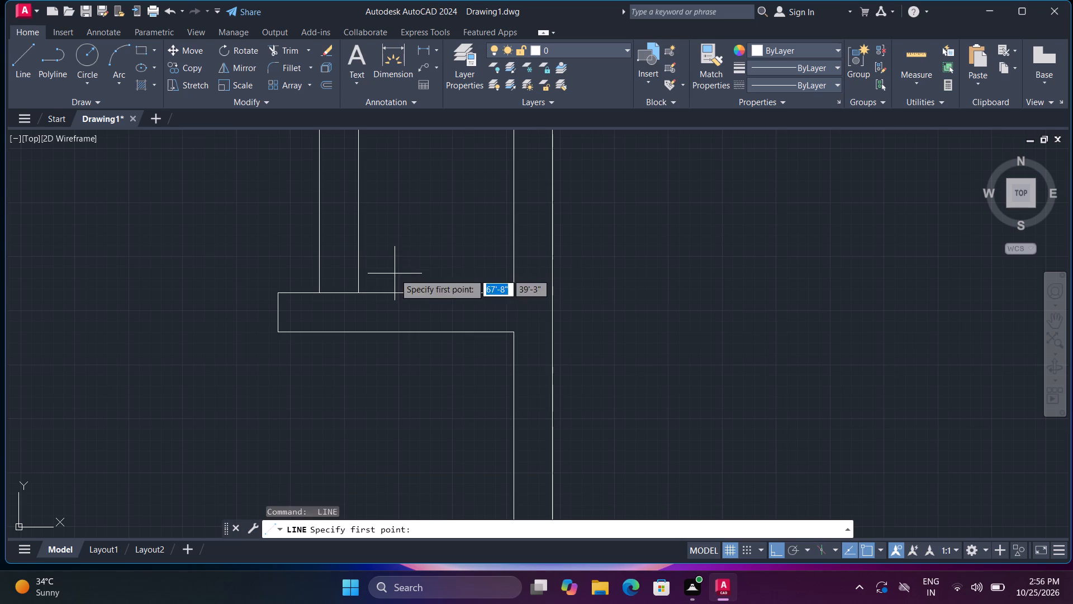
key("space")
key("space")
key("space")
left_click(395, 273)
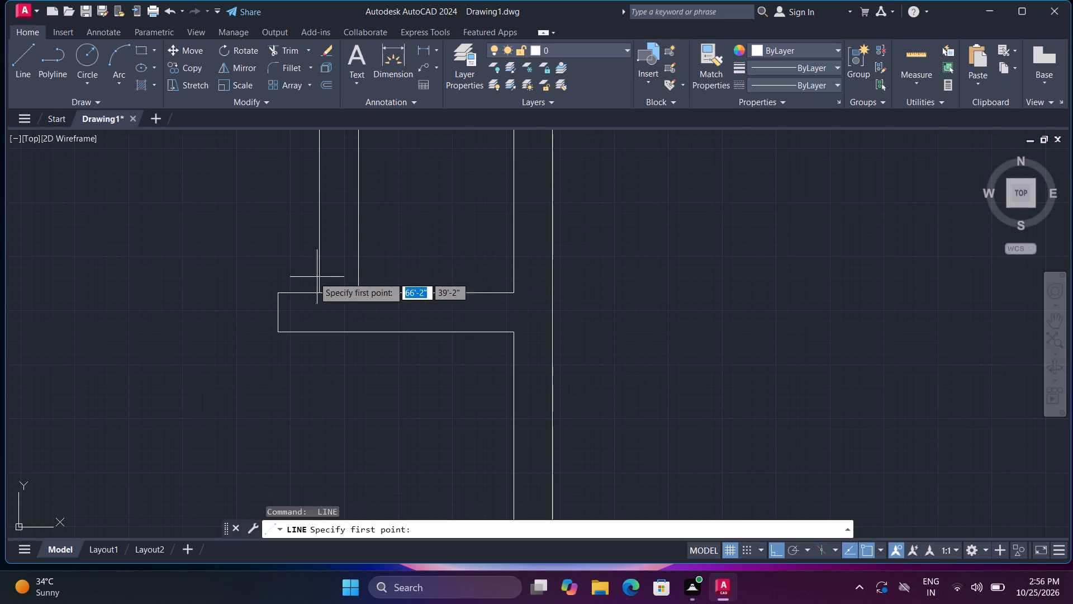
Draw a short horizontal line across the lower end of the same partition, just above the lower-right room's top wall.
left_click(272, 274)
left_click(419, 268)
key("space")
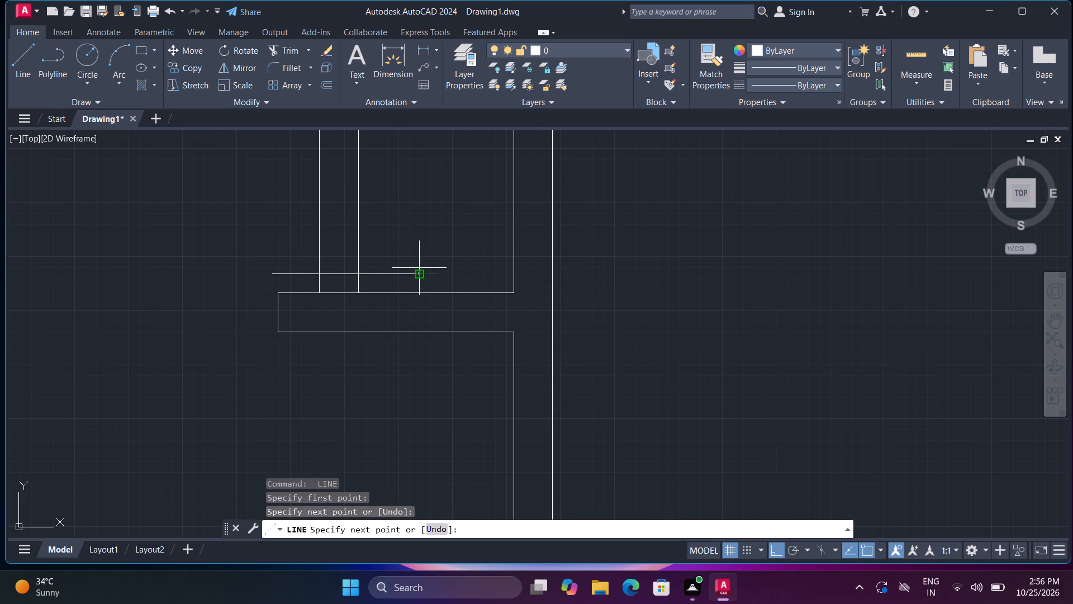
Trim the overhanging ends of the lower and upper marker lines back to the partition's two faces.
key("t")
type("r")
key("space")
left_click(384, 276)
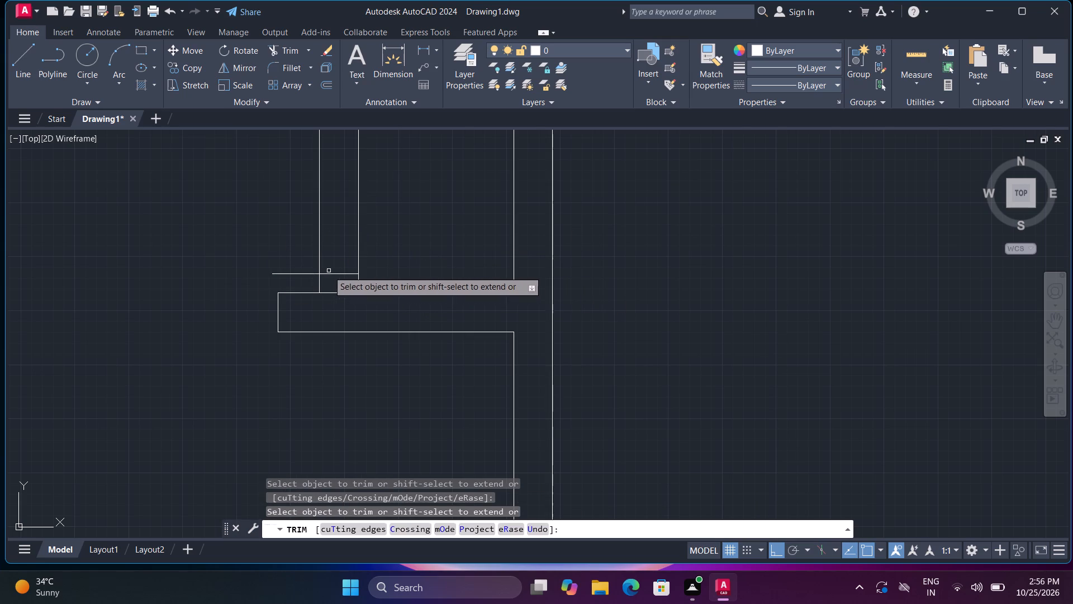
left_click(313, 273)
scroll(359, 251, "down", 2)
middle_click_drag(397, 219, 426, 443)
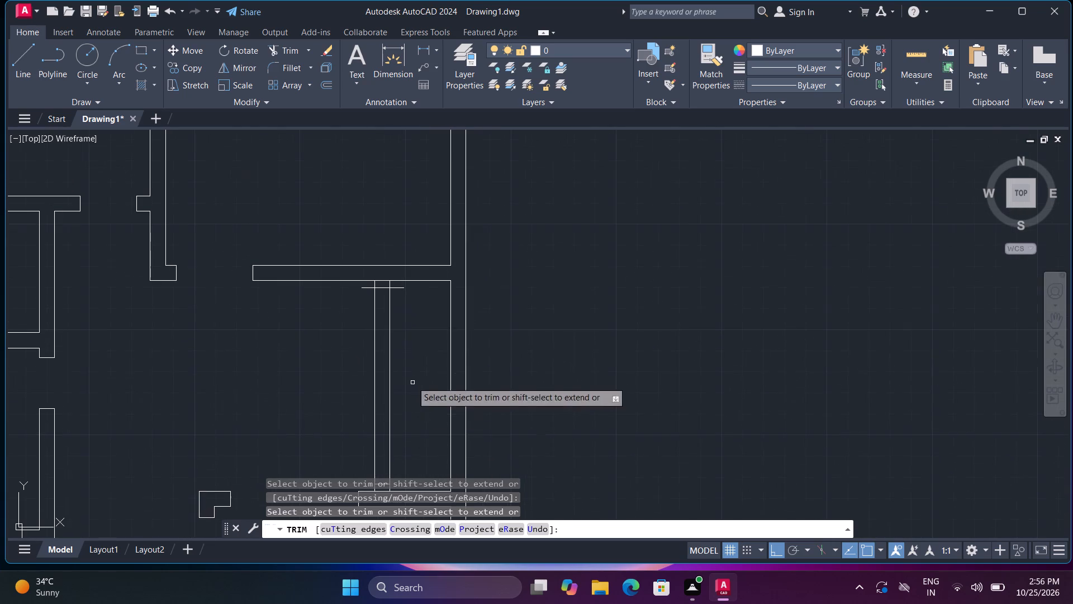
left_click(396, 287)
left_click(364, 287)
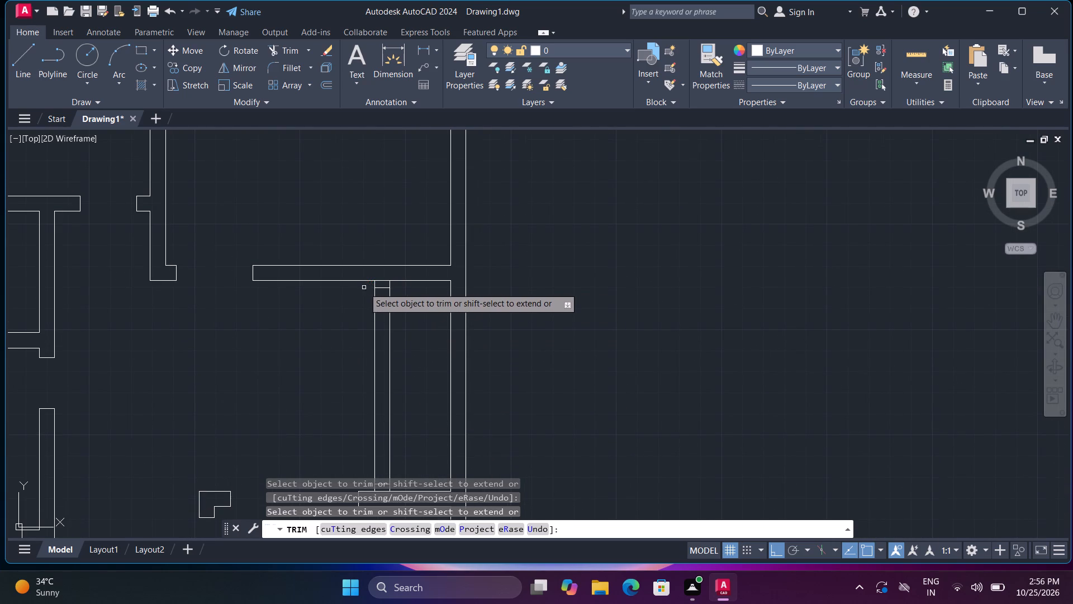
Trim away the adjoining wall faces between the partition's two lines at its upper and lower ends.
left_click(380, 281)
middle_click_drag(430, 406, 453, 256)
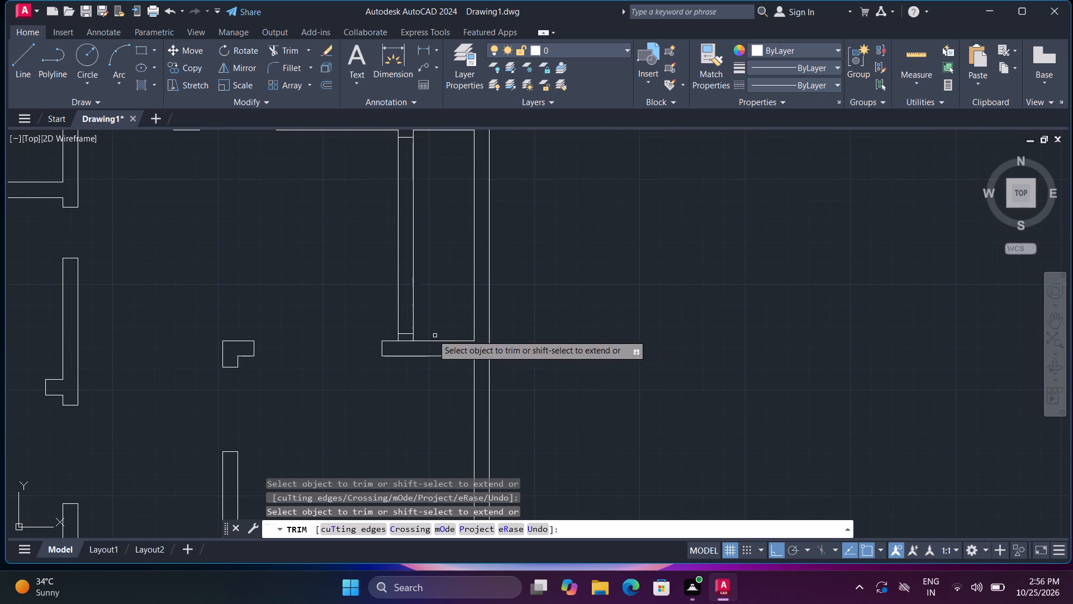
left_click(406, 342)
Draw a vertical line about 1'-5" long across the lower-left room's top wall, just inside the left outer wall.
scroll(404, 379, "down", 1)
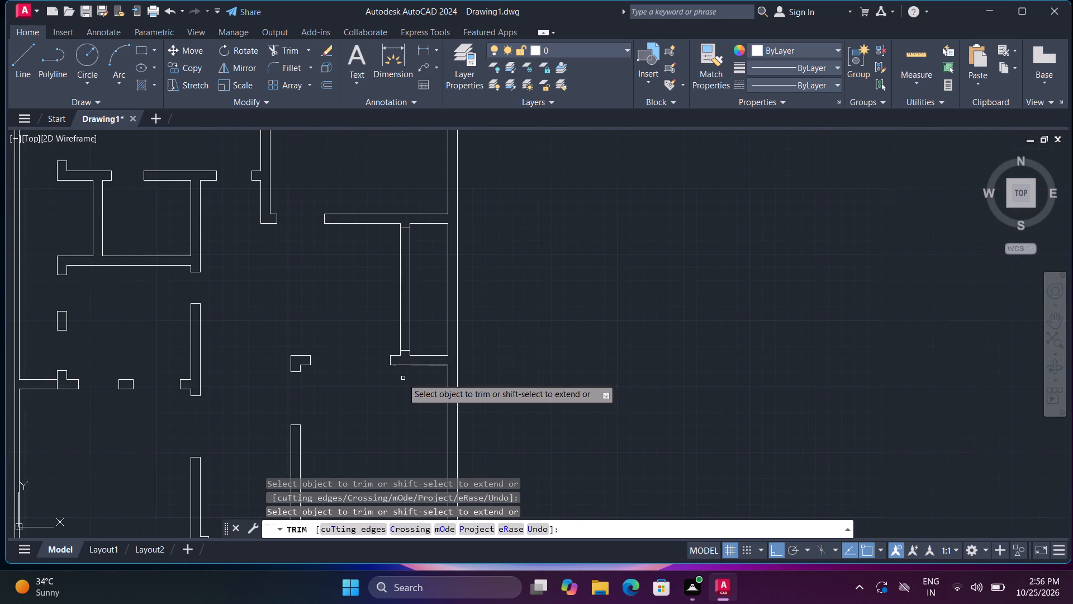
middle_click_drag(397, 374, 454, 205)
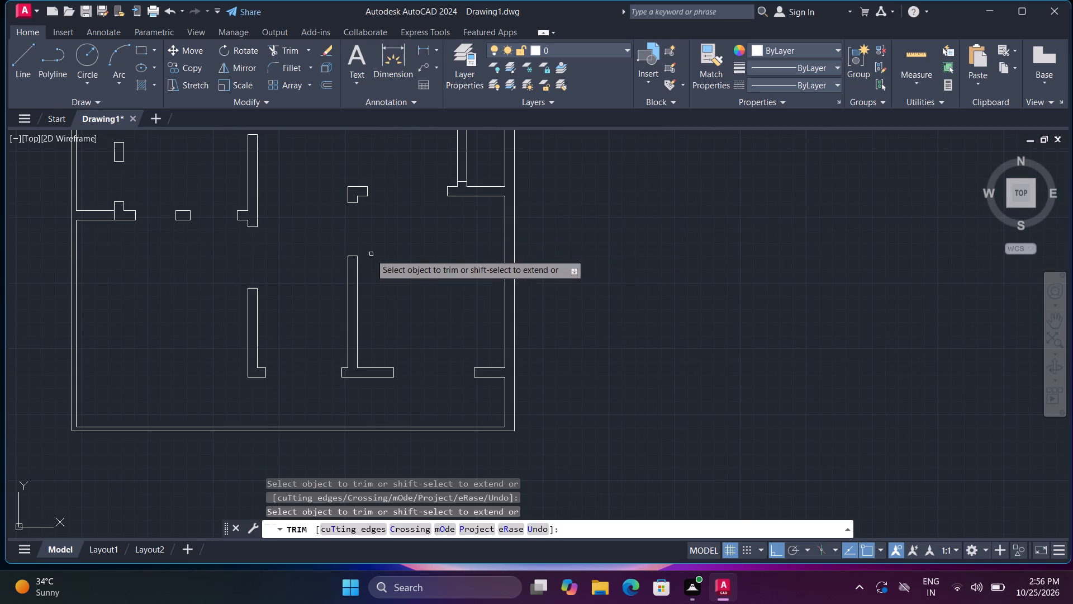
middle_click_drag(372, 254, 492, 336)
middle_click(492, 337)
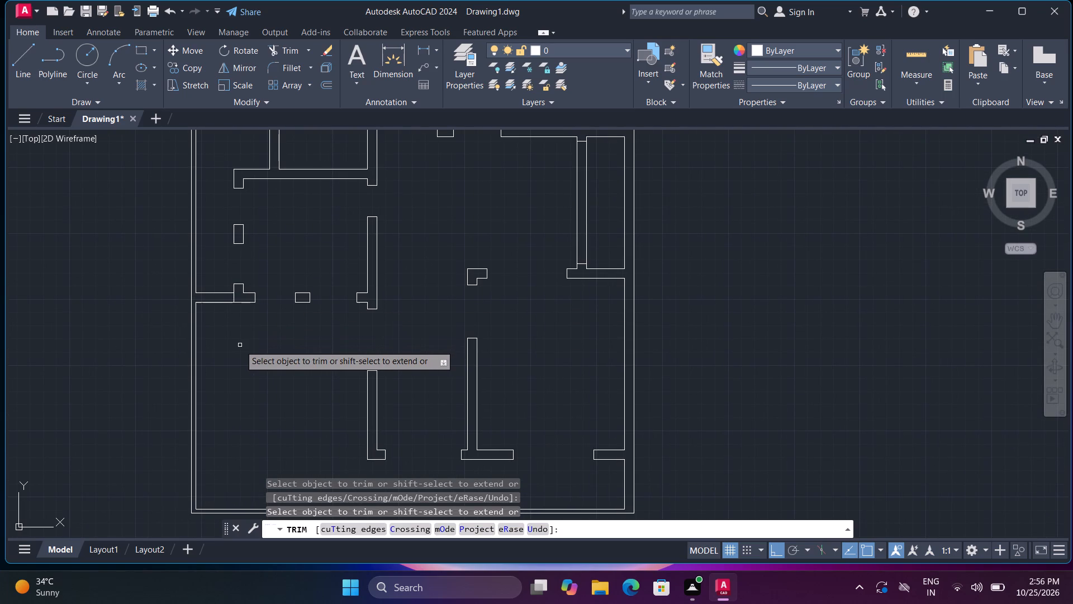
middle_click_drag(215, 318, 267, 337)
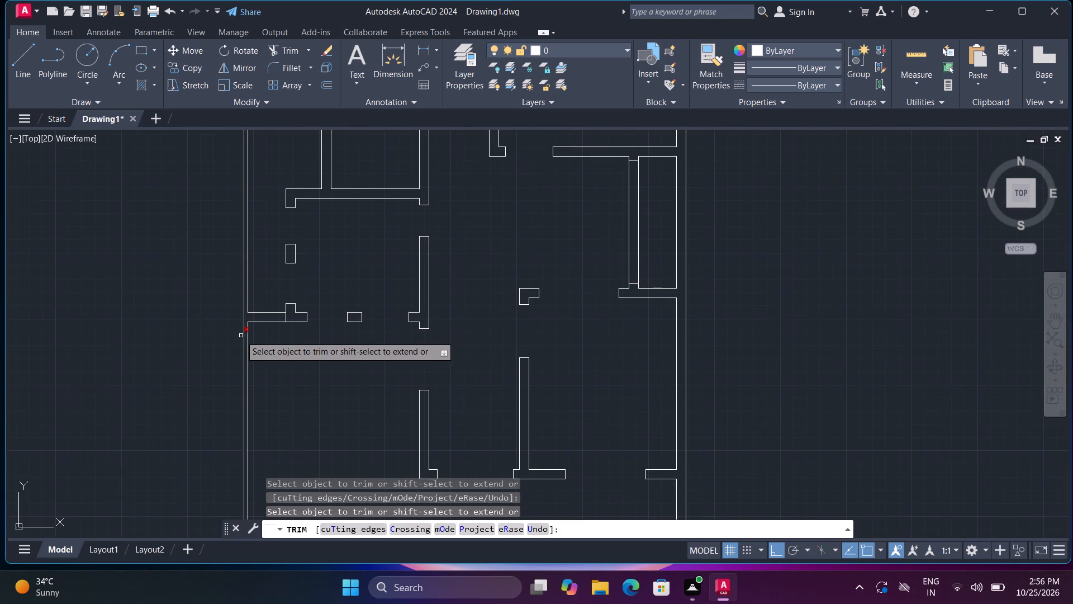
scroll(243, 332, "up", 3)
key("space")
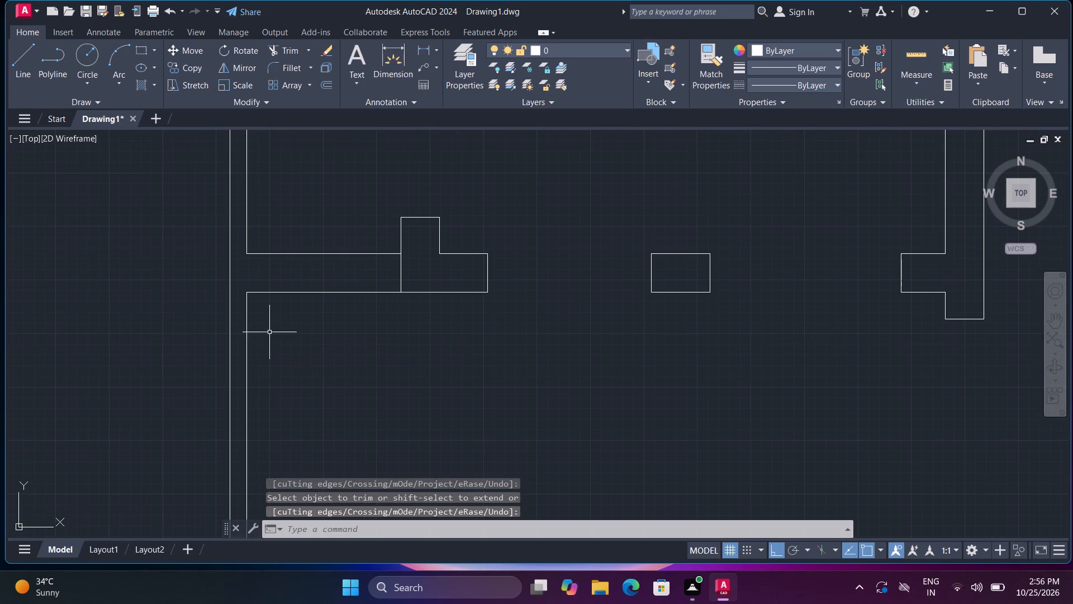
key("l")
key("space")
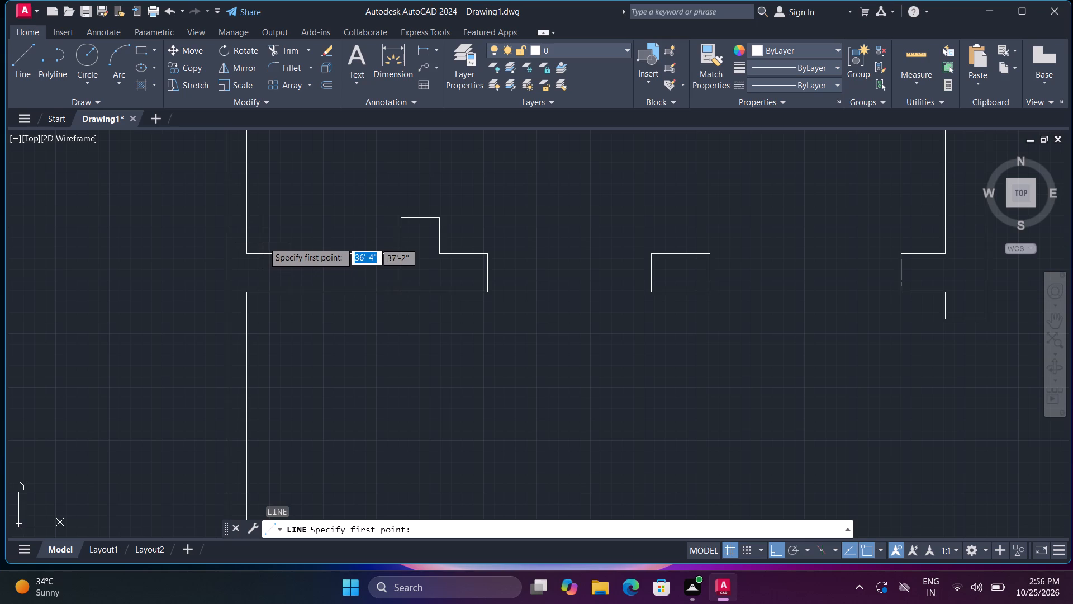
left_click(264, 240)
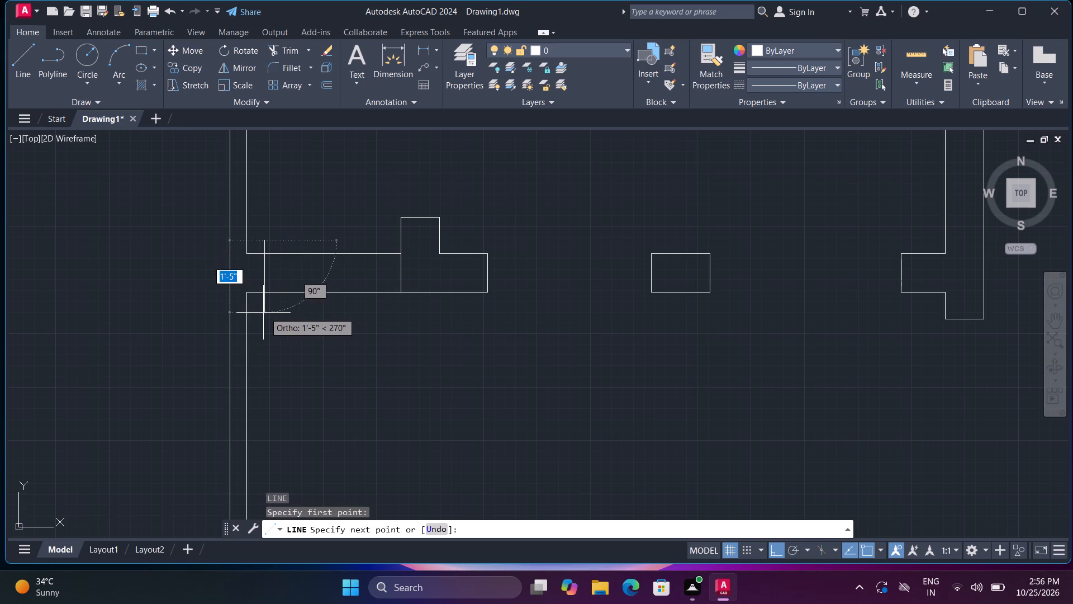
left_click(265, 312)
key("t")
type("r")
key("space")
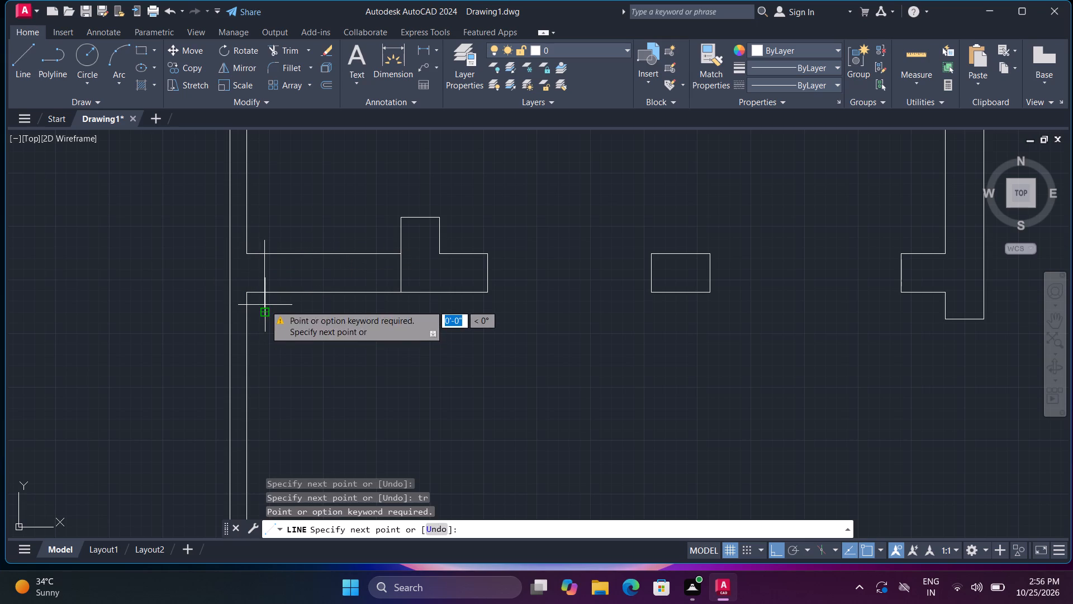
left_click(265, 305)
key("space")
key("space")
key("space")
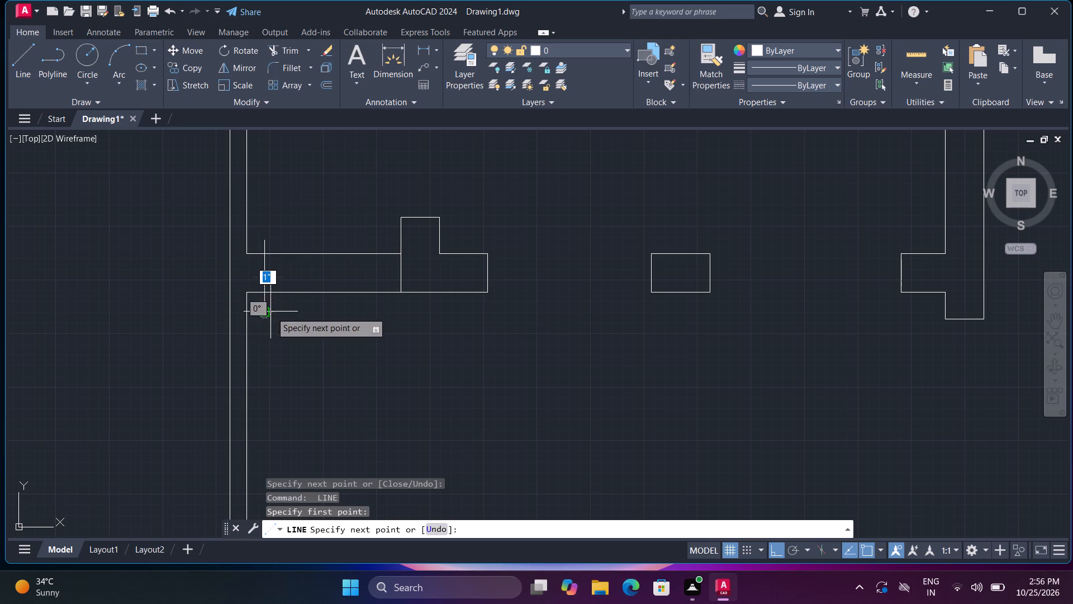
key("space")
Trim the new marker line's overhangs above and below the wall and delete the leftover fragment beneath it.
key("t")
key("r")
key("space")
left_click(264, 303)
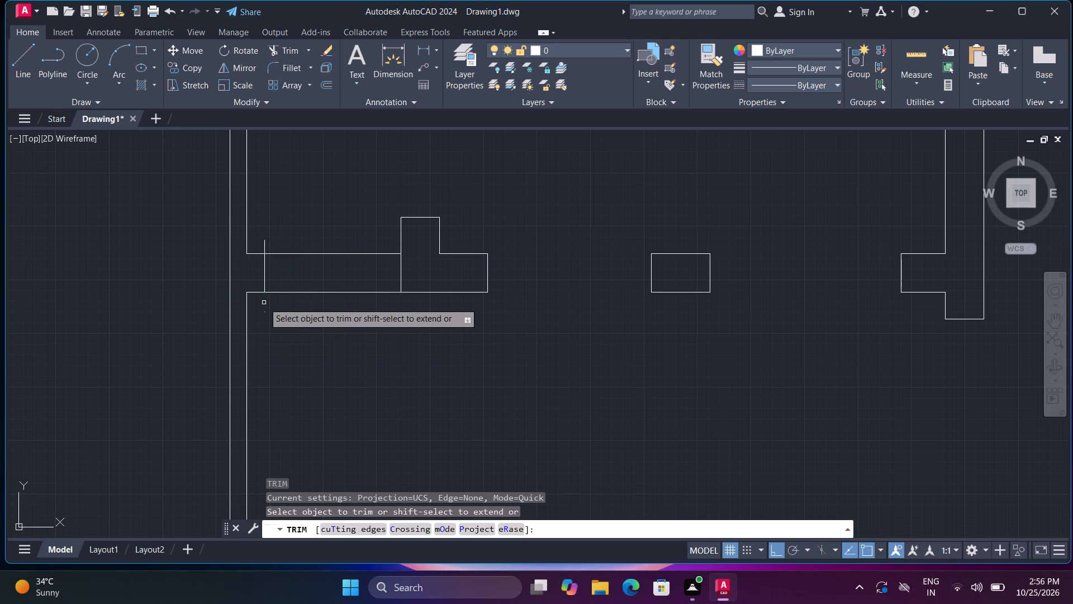
left_click(263, 244)
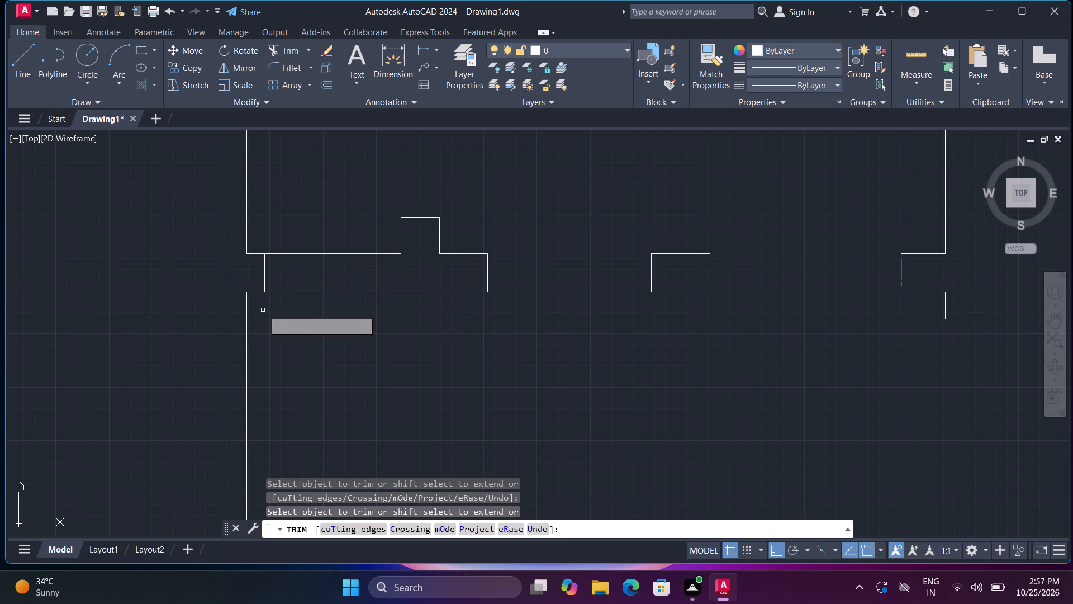
left_click(263, 310)
key("space")
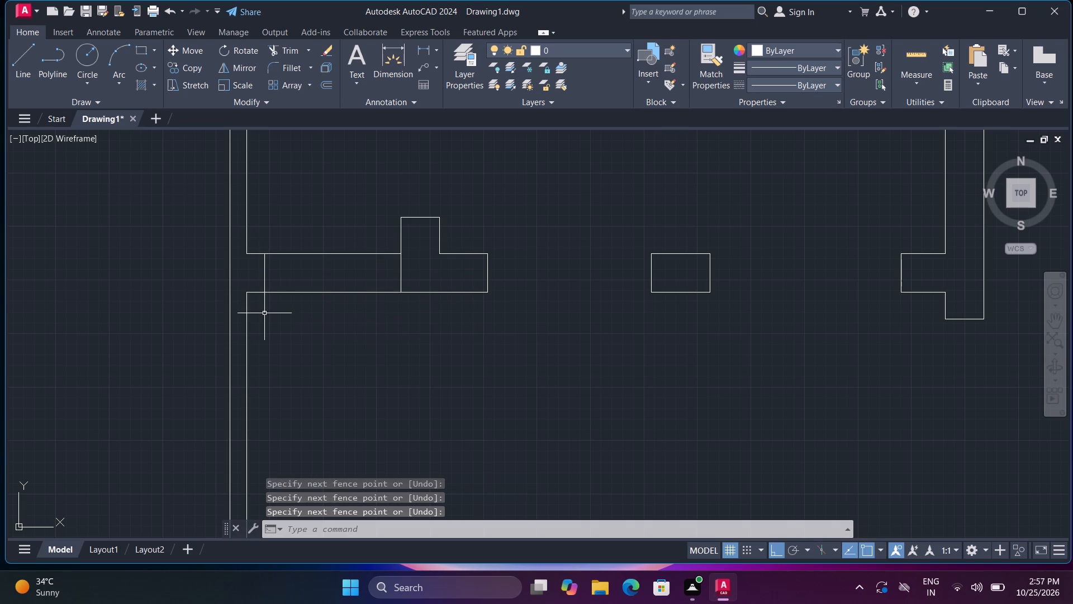
left_click(264, 313)
key("Delete")
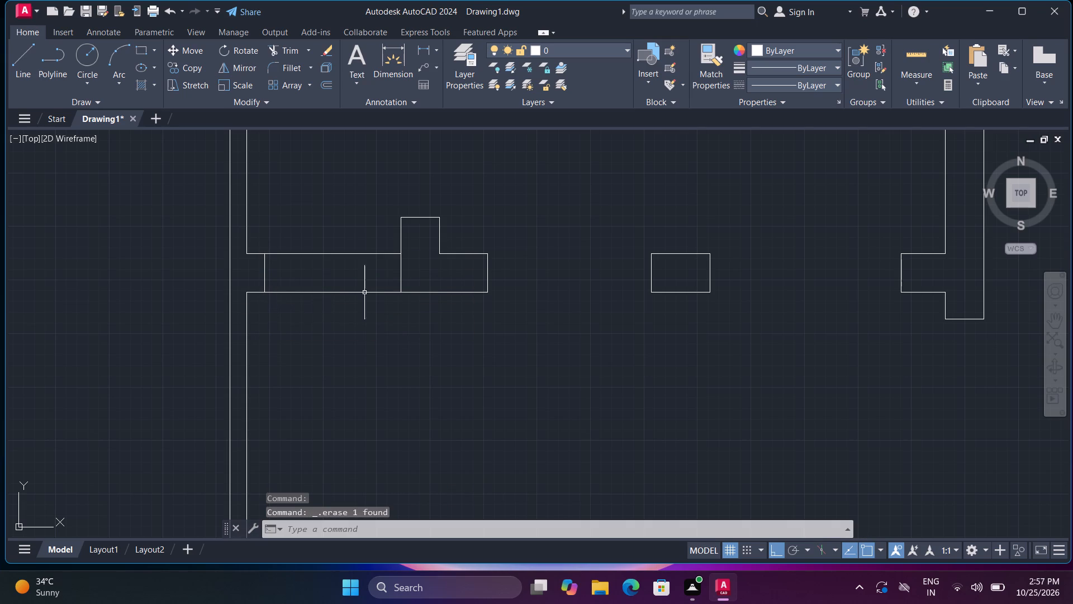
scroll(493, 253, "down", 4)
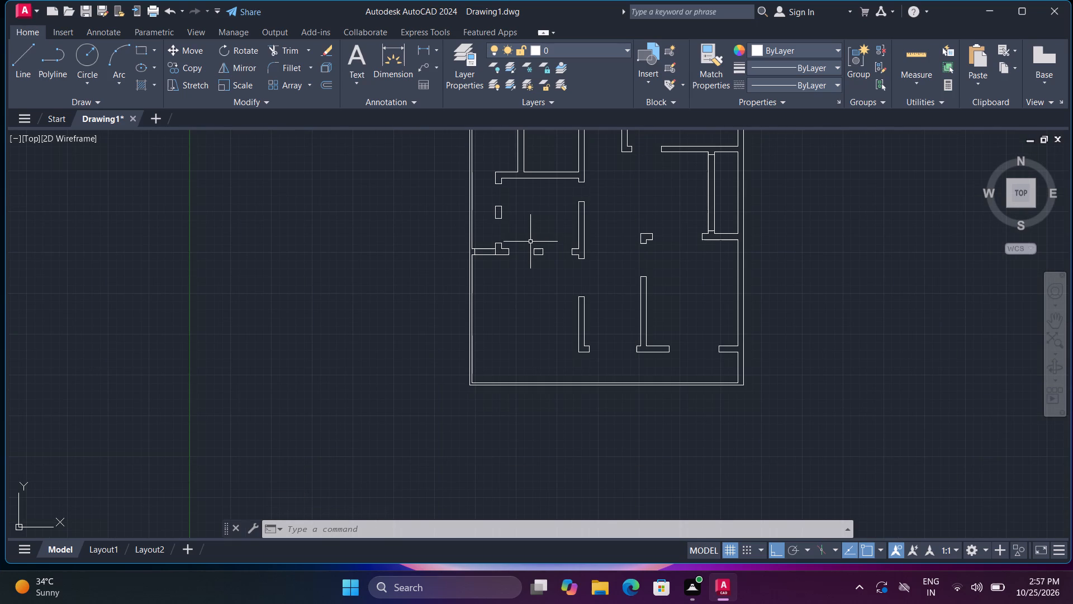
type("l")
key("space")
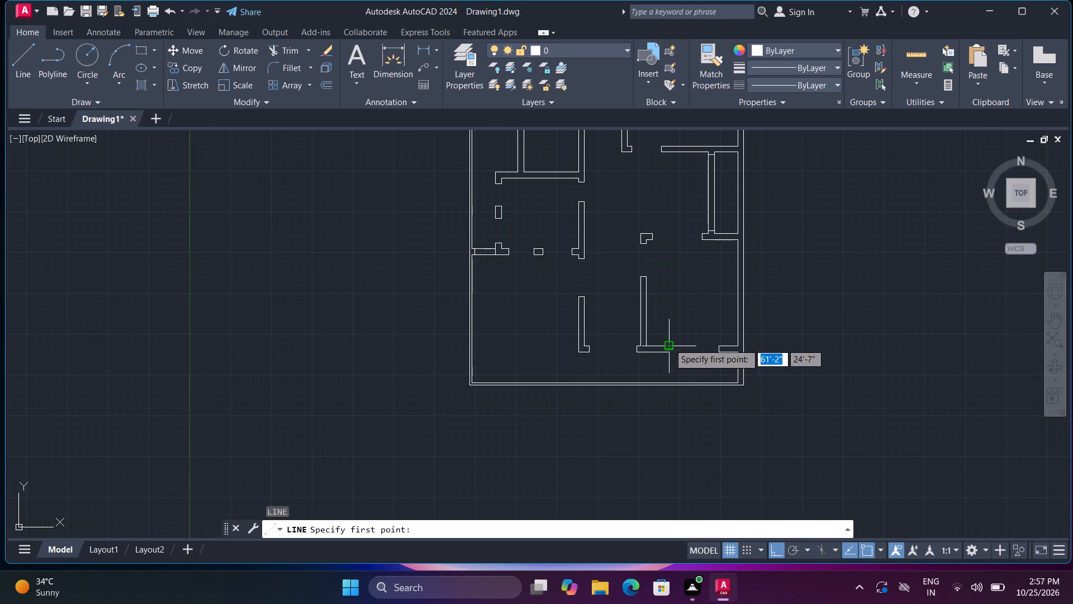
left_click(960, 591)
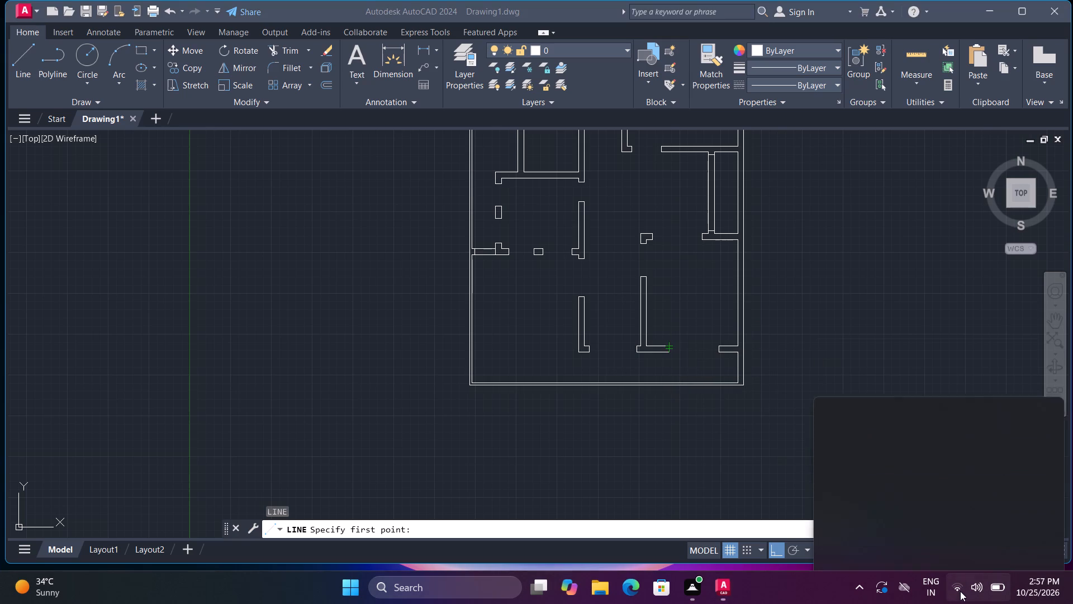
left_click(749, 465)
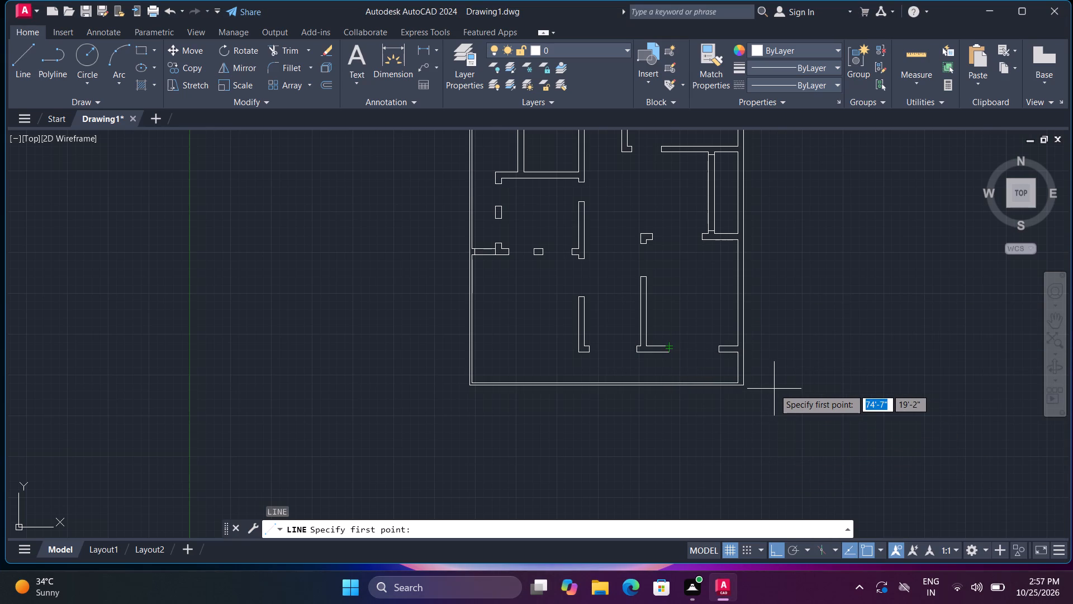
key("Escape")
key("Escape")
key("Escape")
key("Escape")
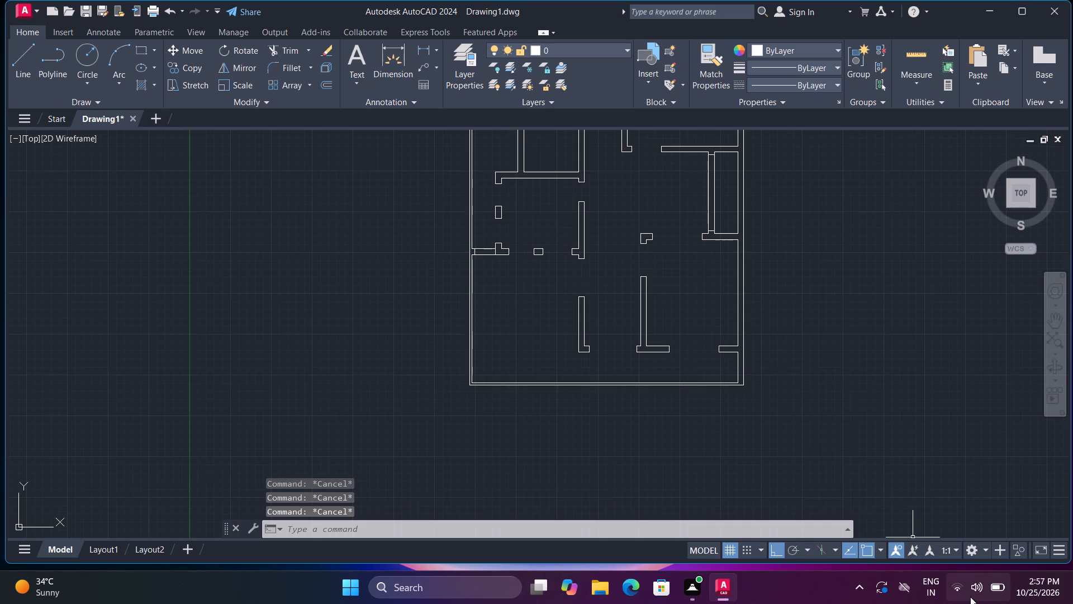
Turn off Bluetooth in the system quick settings.
left_click(970, 597)
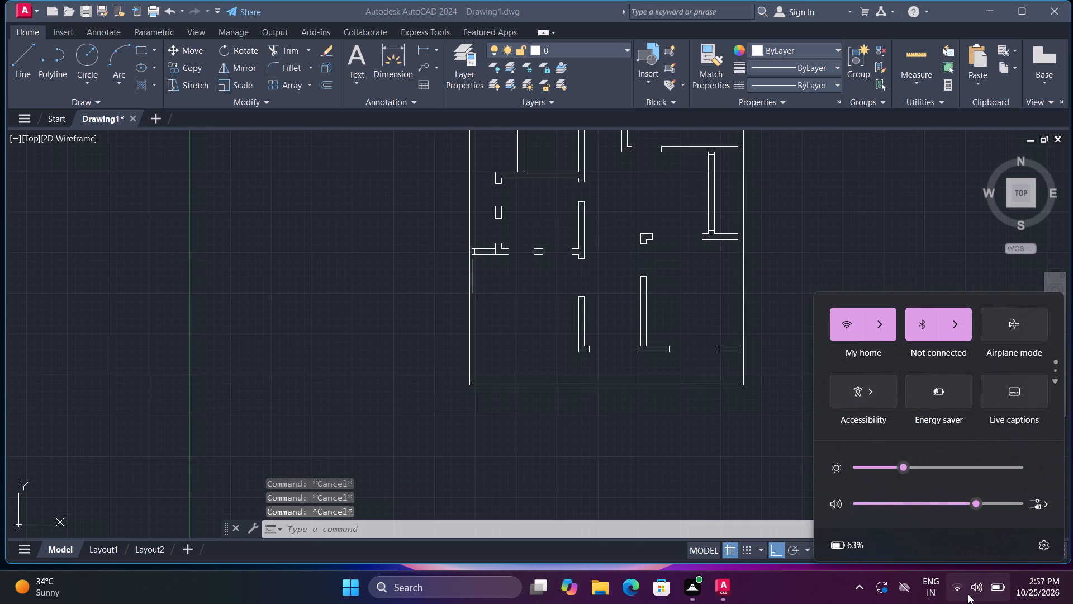
left_click(961, 327)
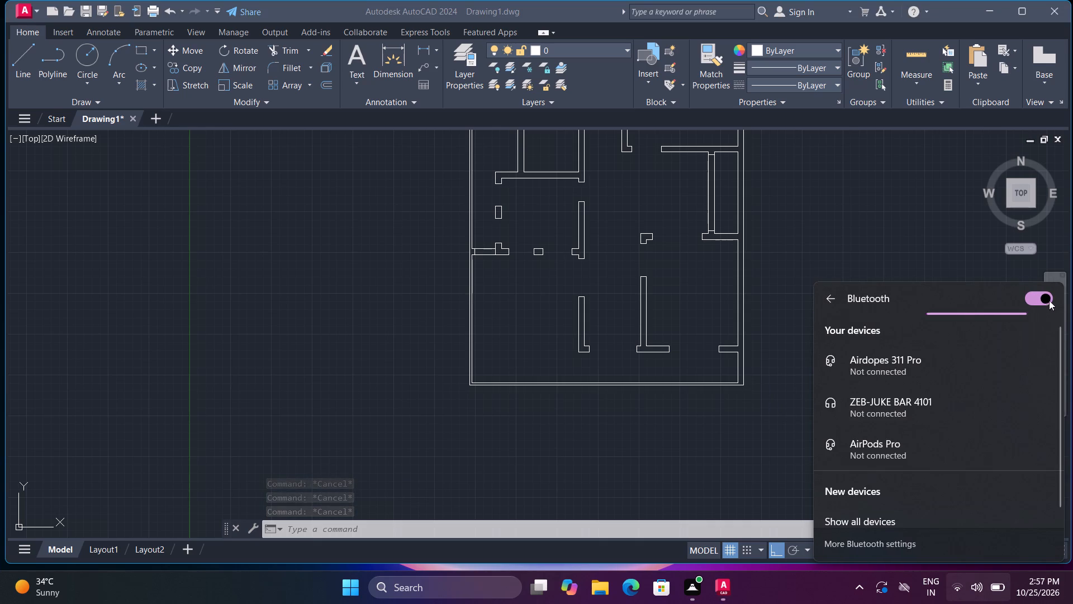
left_click(1048, 298)
left_click(948, 253)
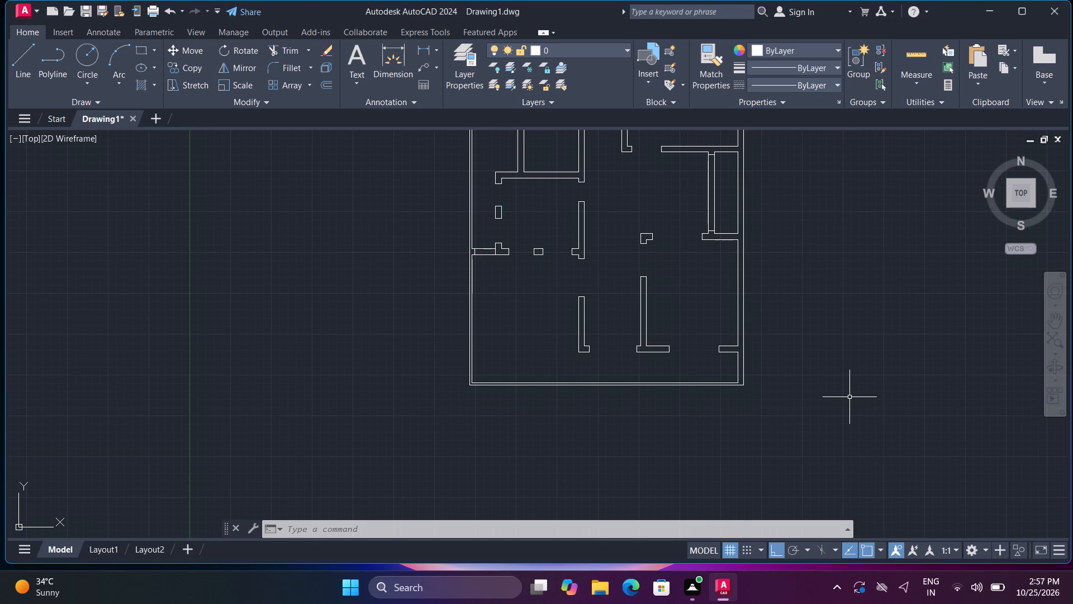
Draw a horizontal line across the lower middle room's bottom-wall opening, joining the midpoints of the two facing wall ends.
key("l")
key("space")
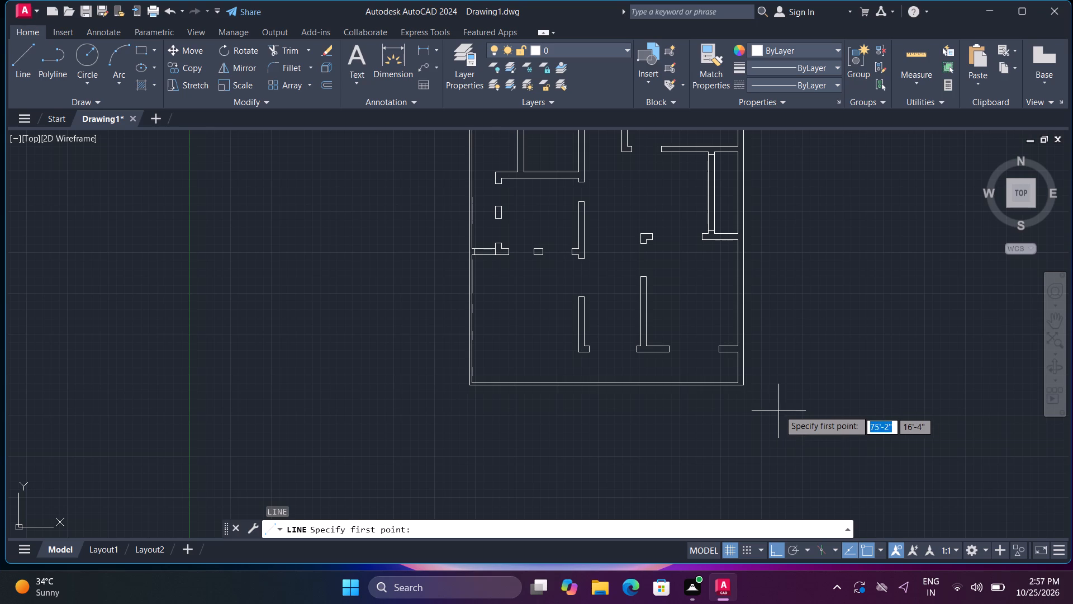
scroll(739, 380, "up", 4)
scroll(621, 343, "down", 2)
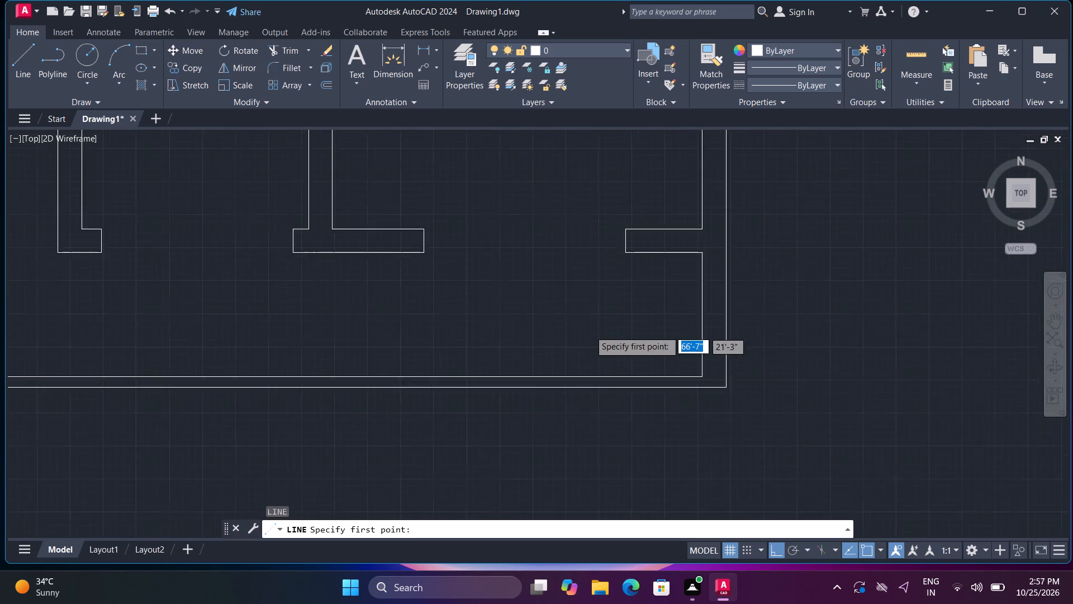
scroll(581, 326, "down", 1)
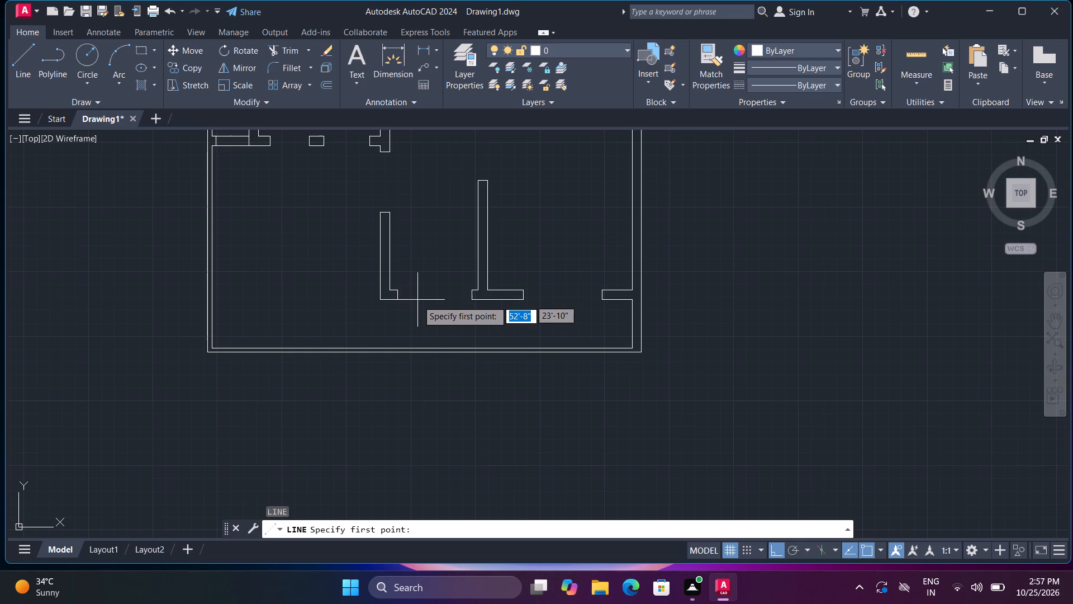
scroll(412, 296, "up", 2)
left_click(373, 295)
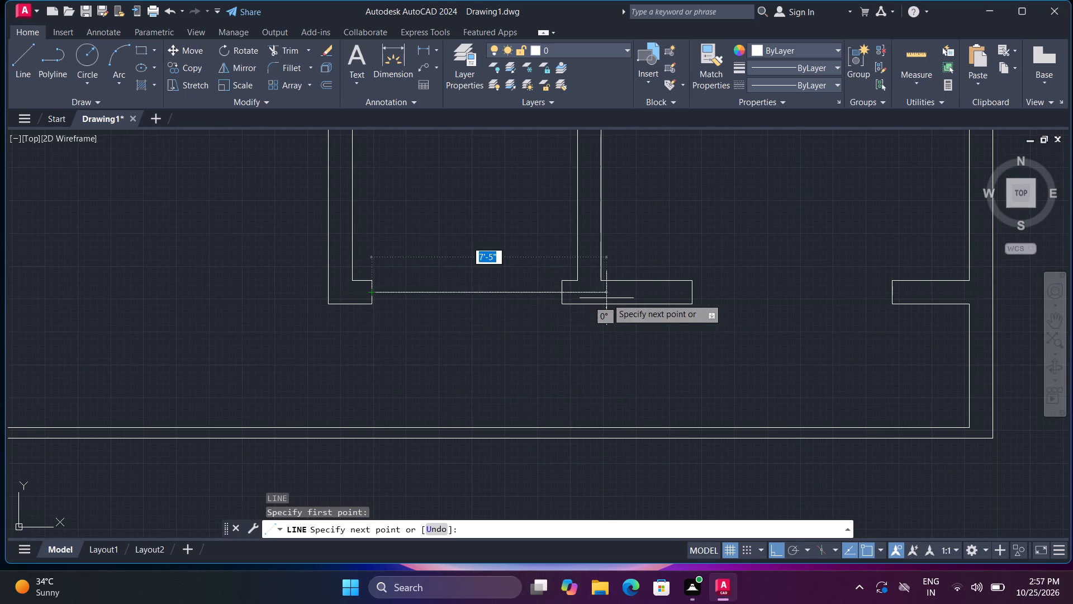
left_click(562, 295)
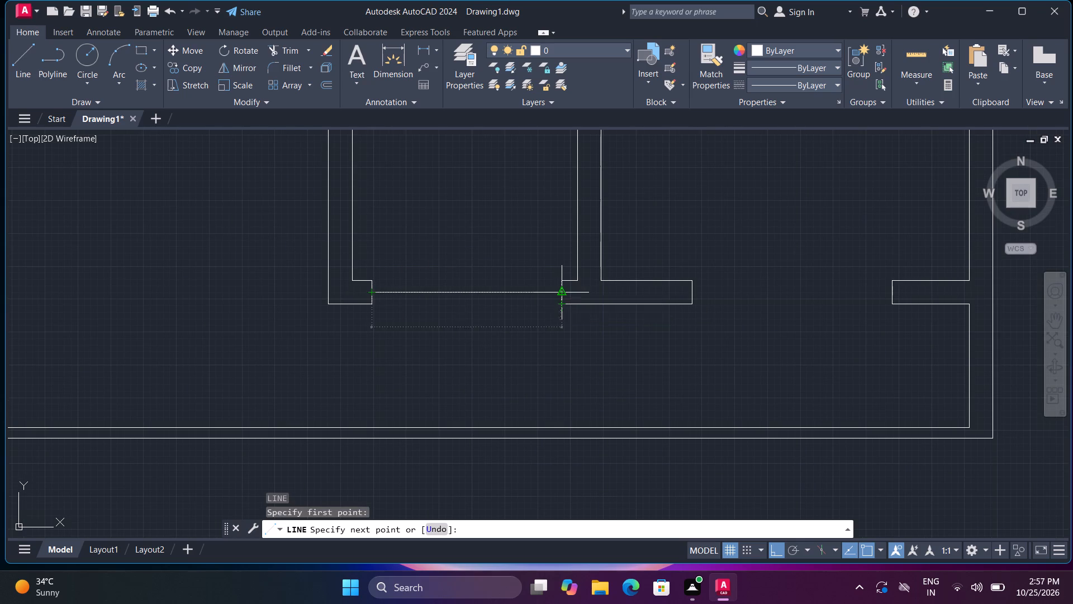
key("space")
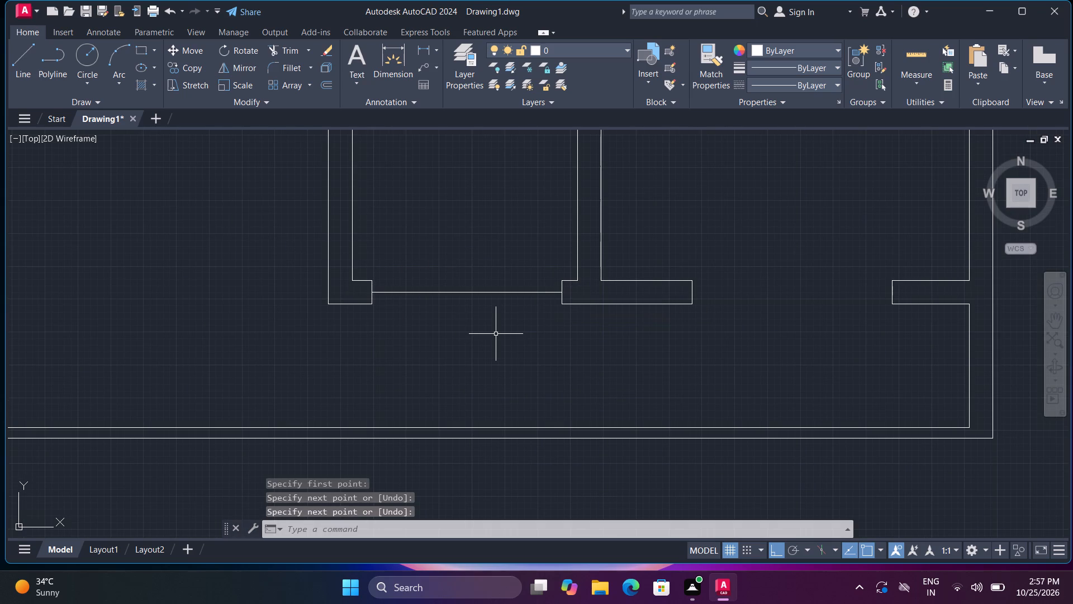
Offset the opening's centre line 1" upward, the new line 1" back down, and the centre line 1" downward.
type("o t")
key("space")
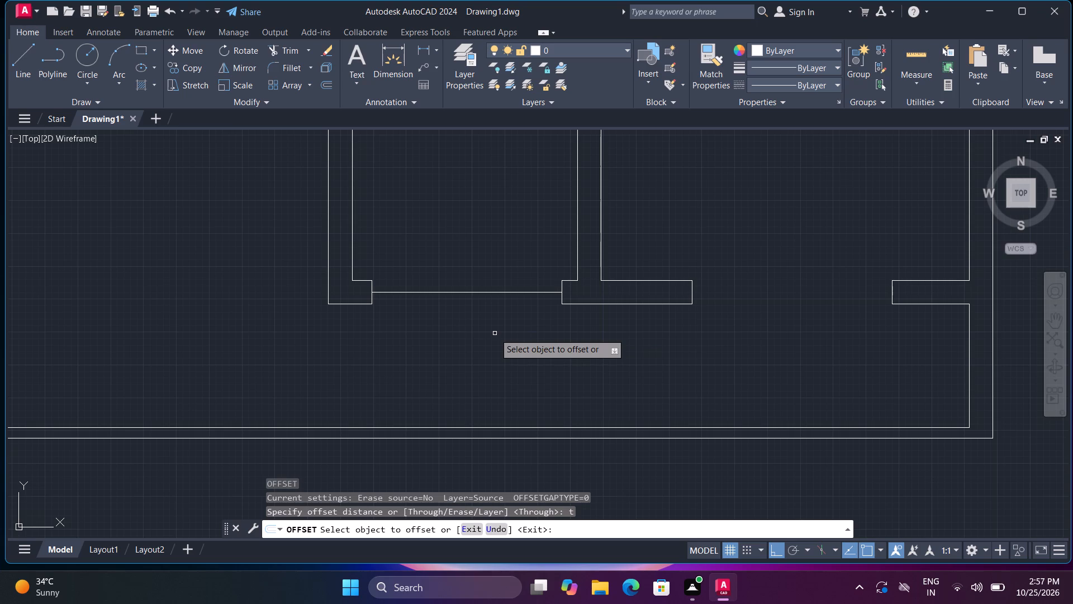
left_click(502, 292)
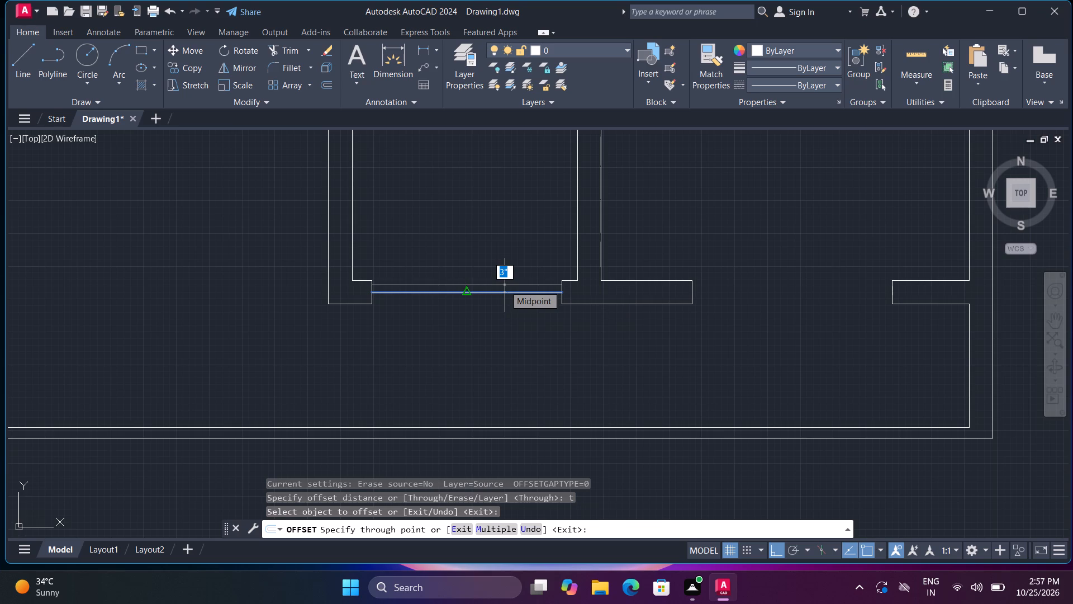
key("1")
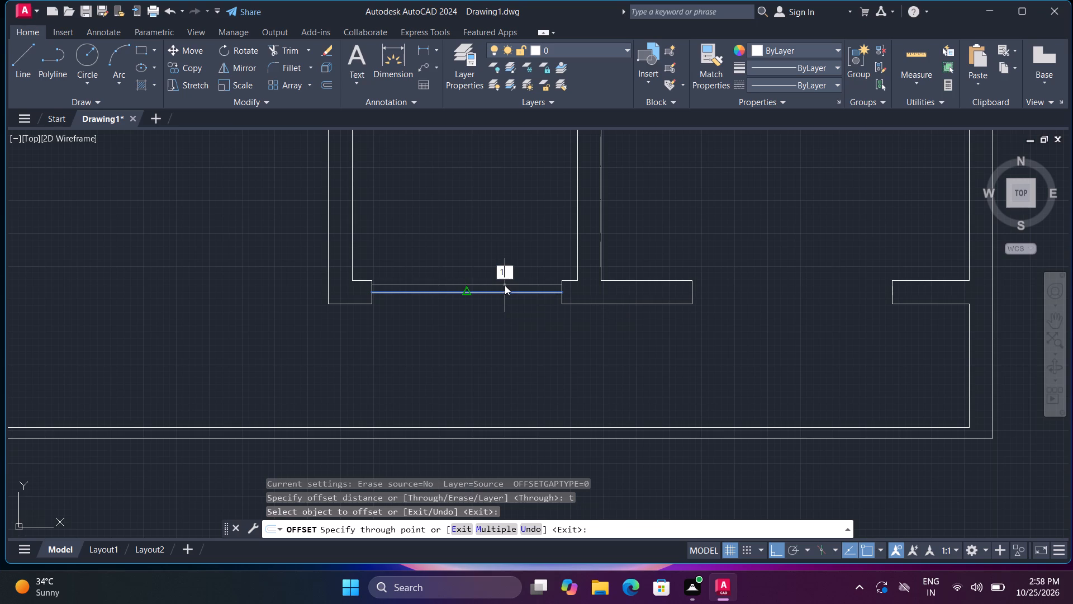
key("shift+quotedbl")
key("Return")
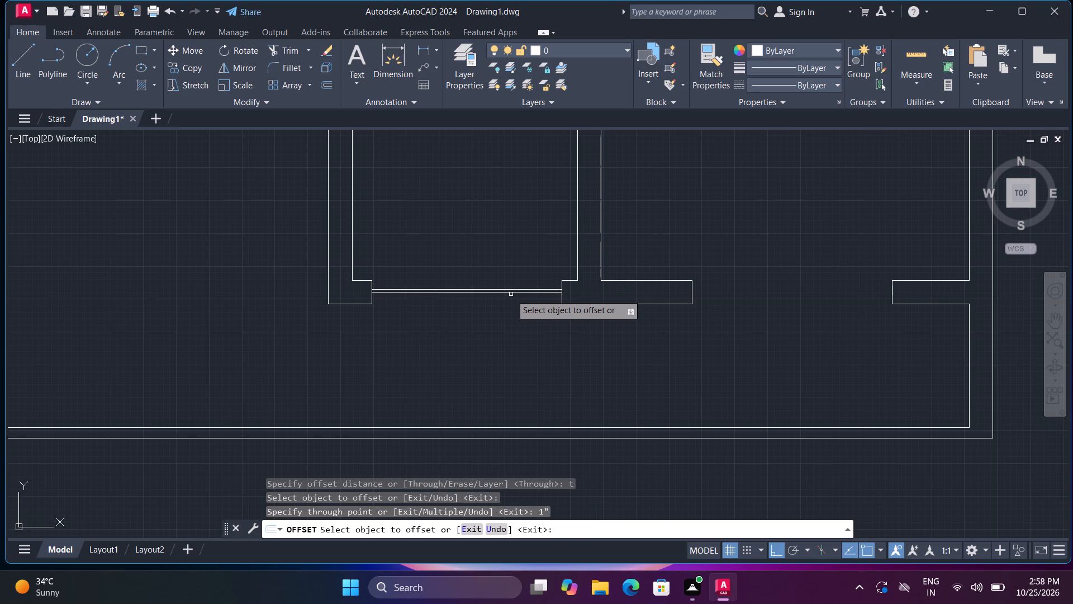
left_click(512, 291)
key("1")
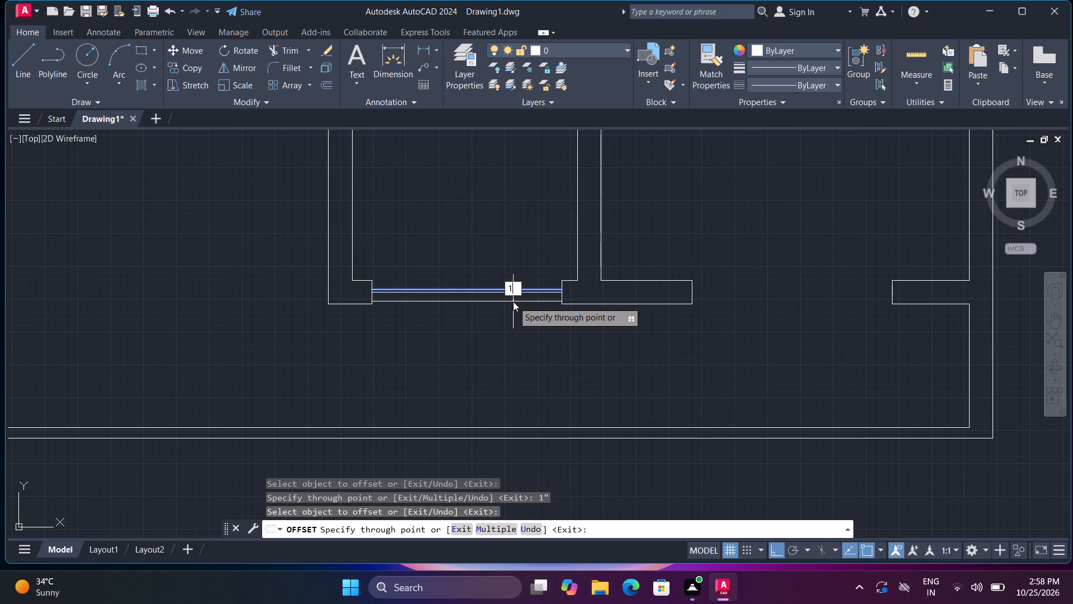
key("shift+quotedbl")
key("Return")
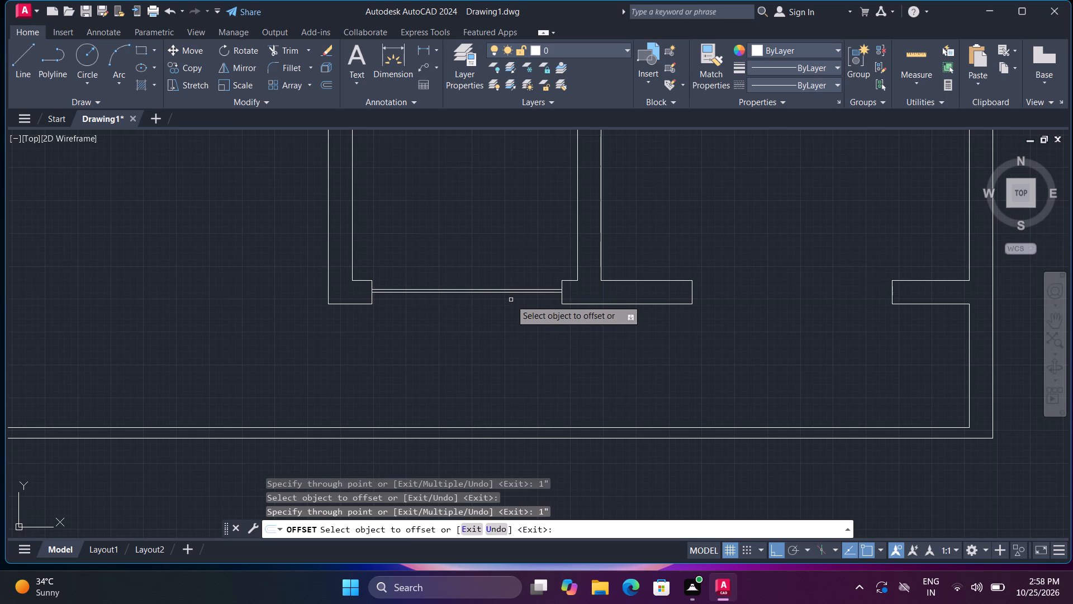
left_click(514, 293)
key("1")
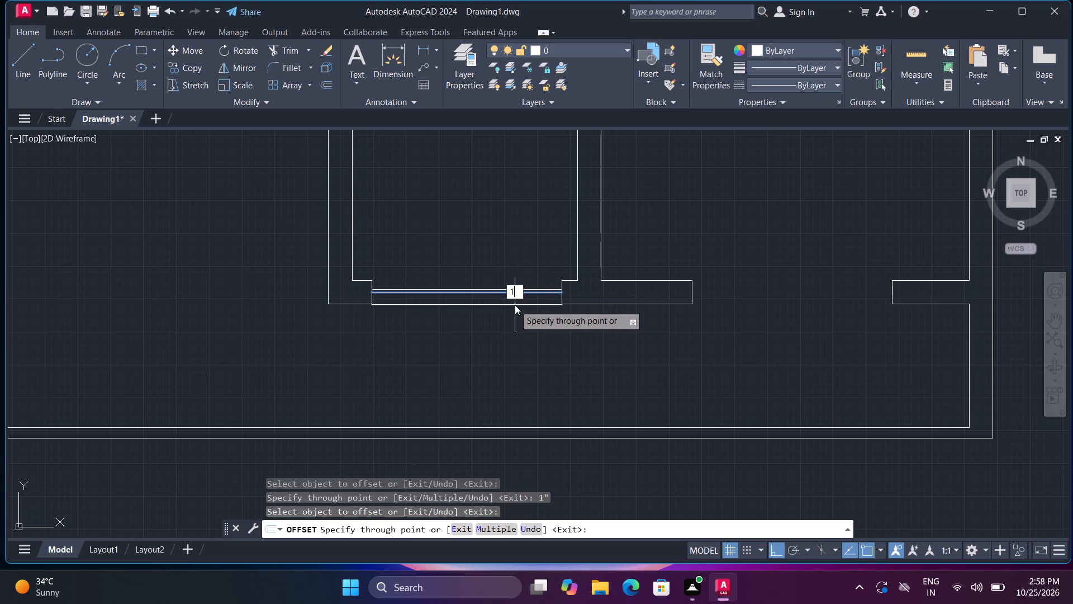
key("shift+quotedbl")
key("Return")
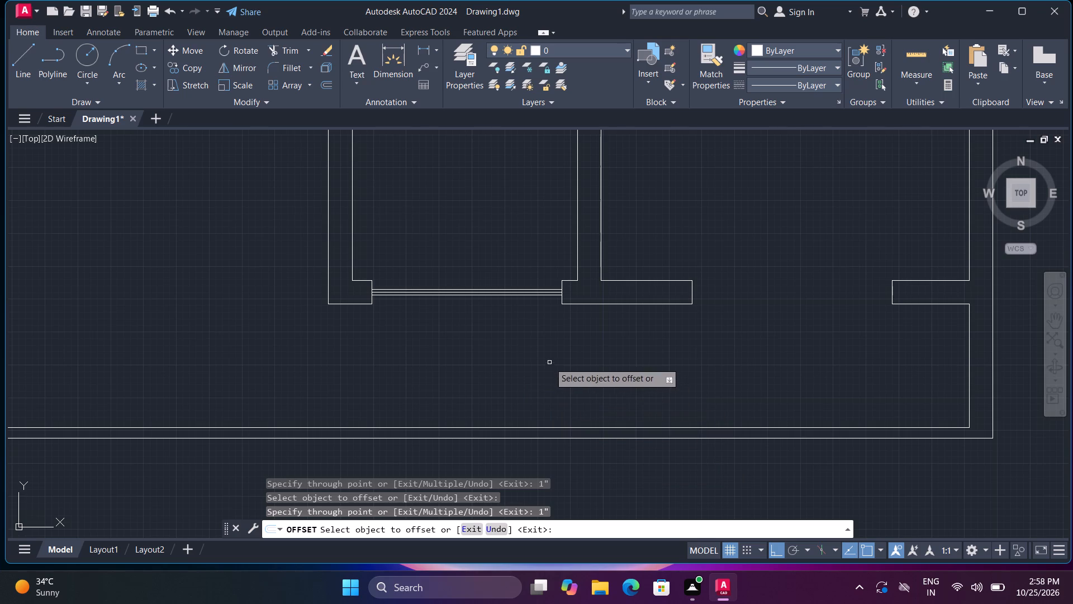
Offset the upper and lower window lines through the wall-end corners, closing the opening along both wall faces.
scroll(519, 336, "up", 1)
left_click(522, 263)
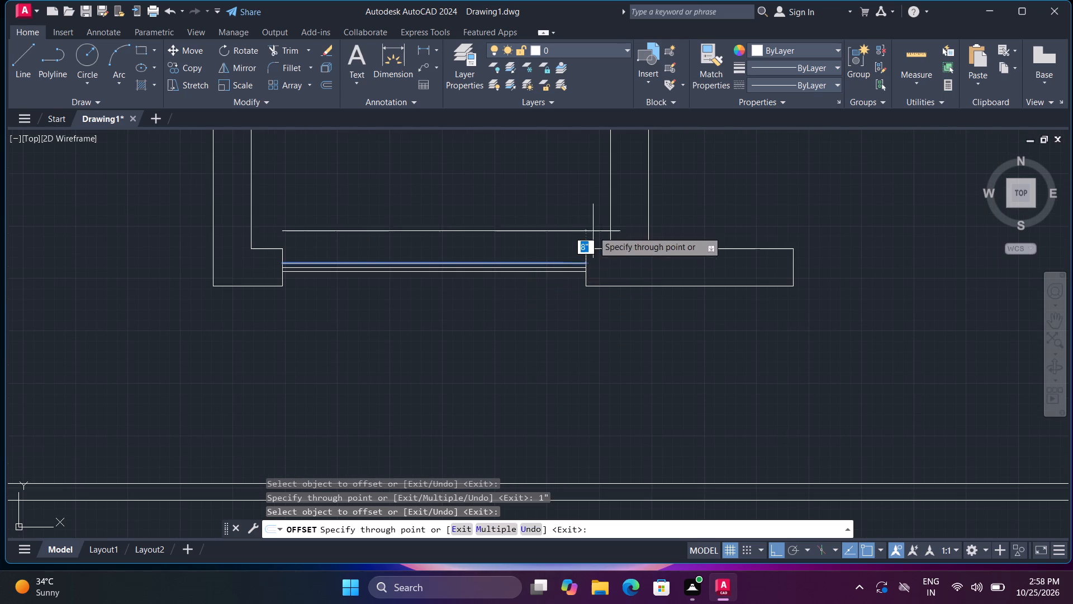
left_click(585, 248)
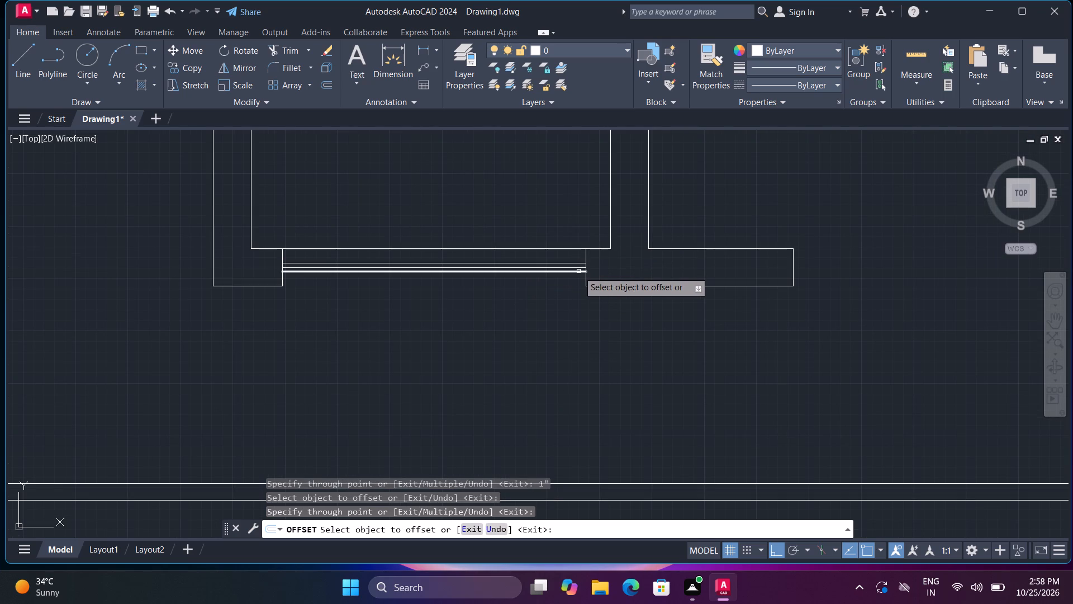
left_click(578, 271)
left_click(585, 287)
key("space")
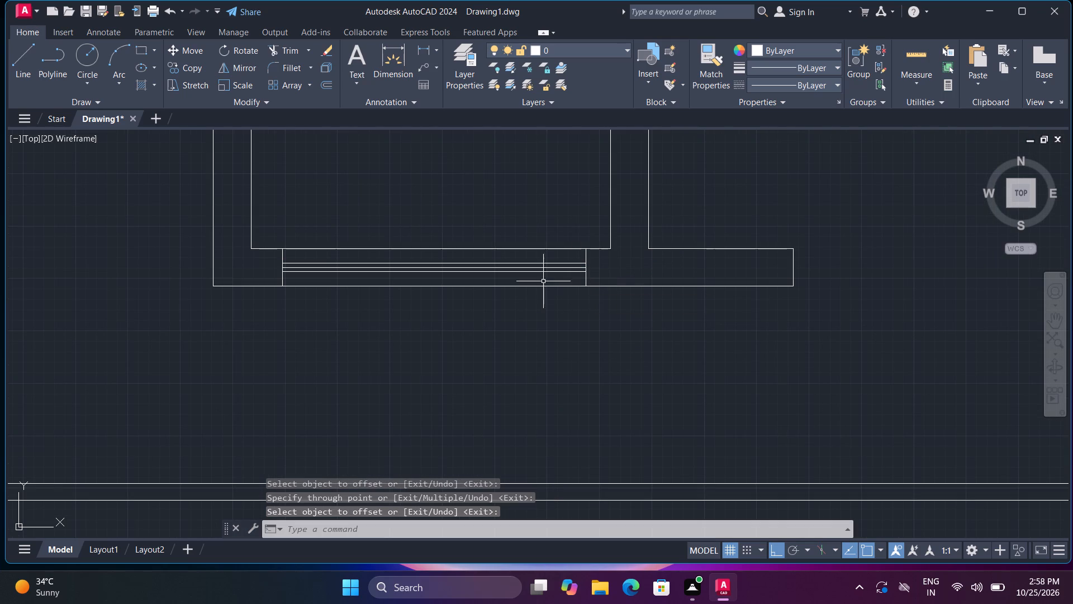
Delete the two overlapping centre lines in the middle of the window.
left_click(519, 268)
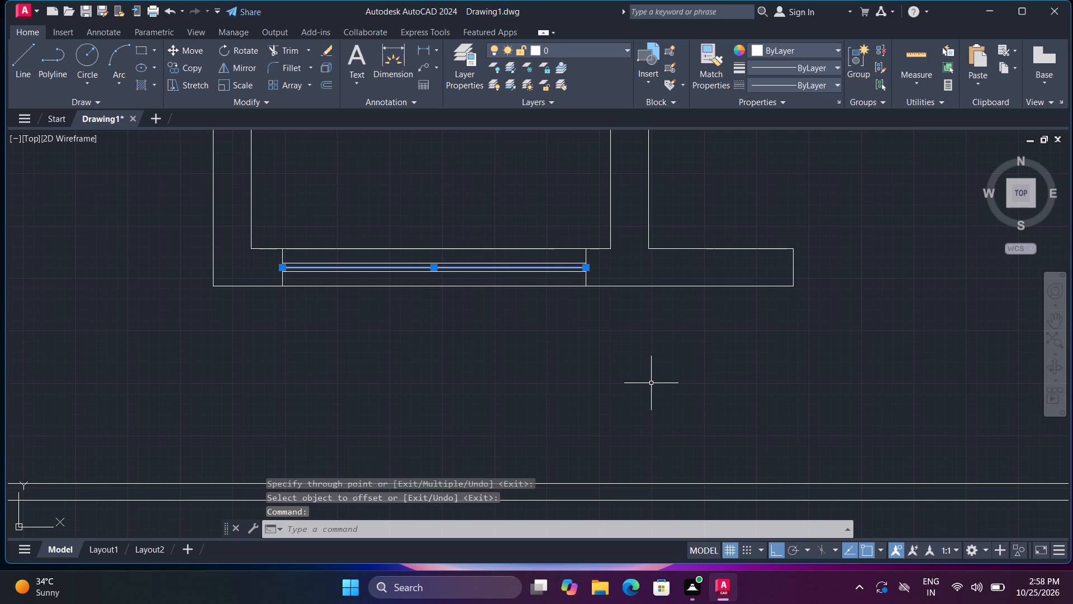
key("Delete")
left_click(543, 266)
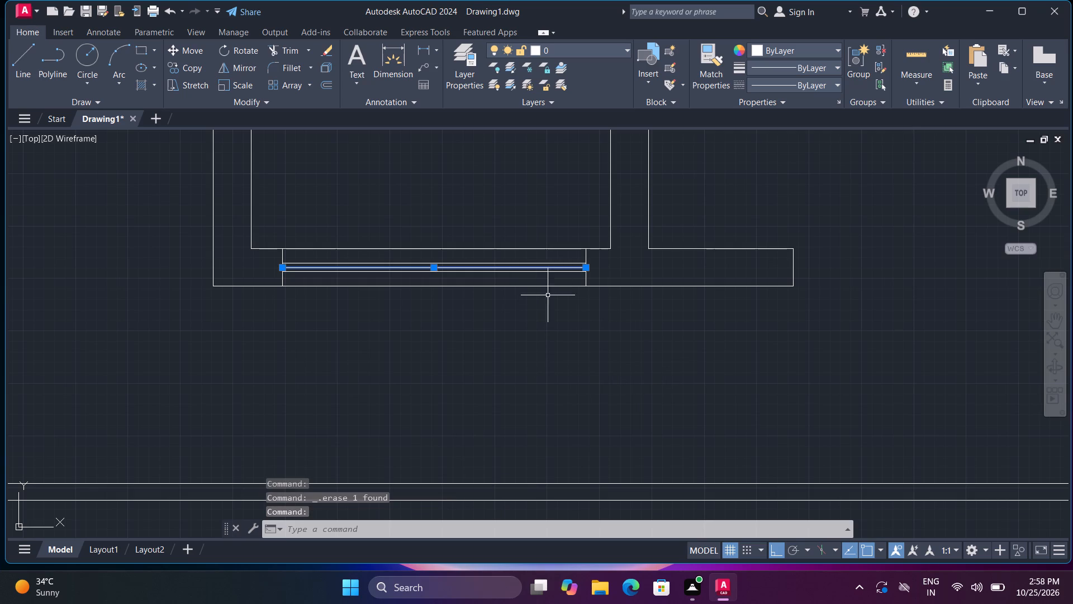
key("Delete")
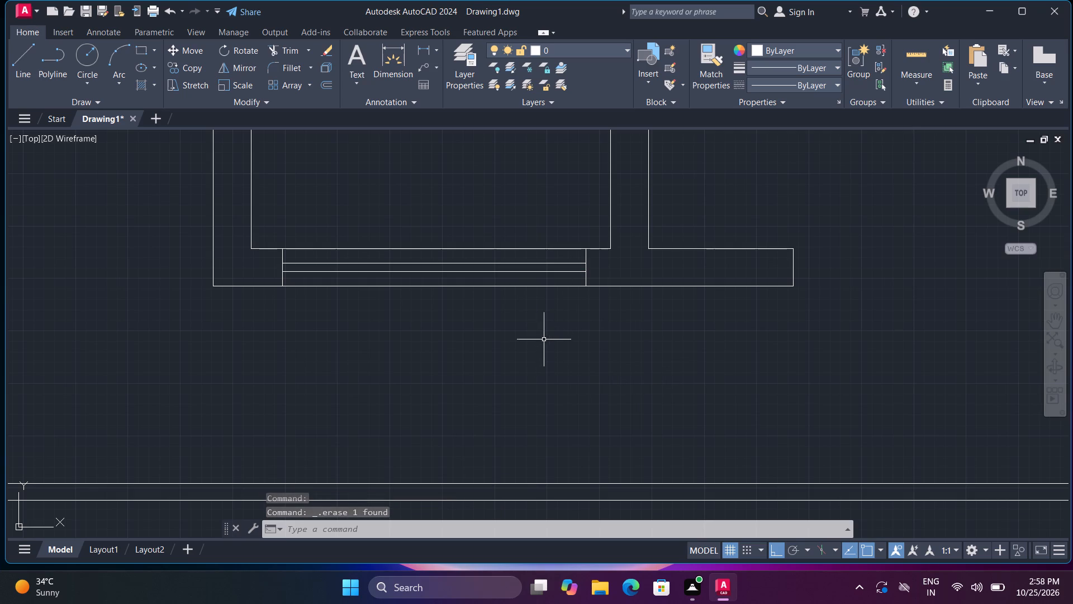
Copy the complete window from its lower-right corner to the right-hand stub's lower corner in the lower-right room's bottom-wall opening.
scroll(535, 311, "down", 2)
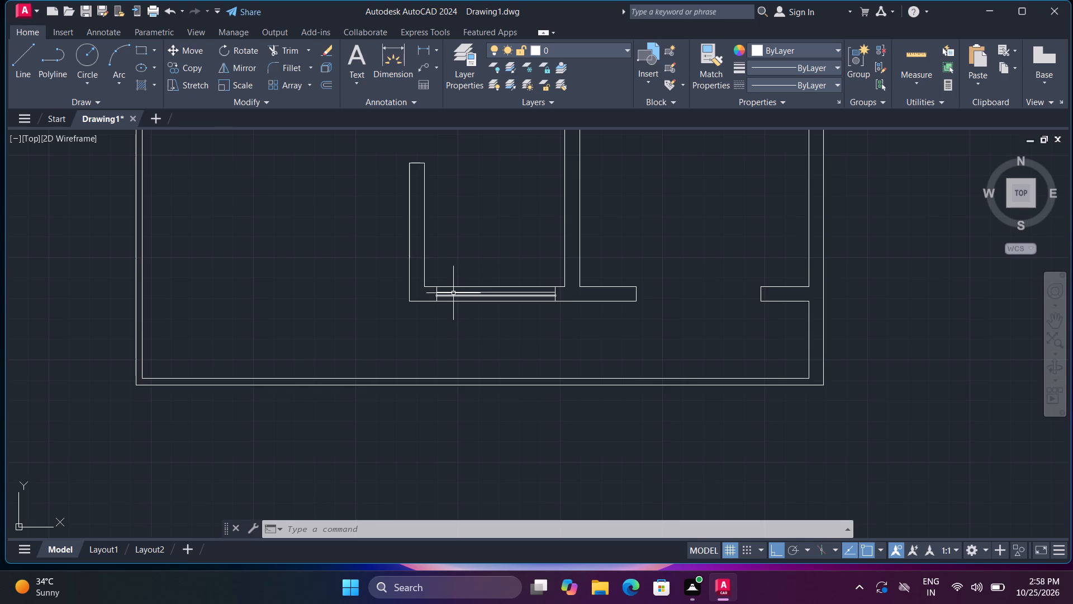
left_click(433, 276)
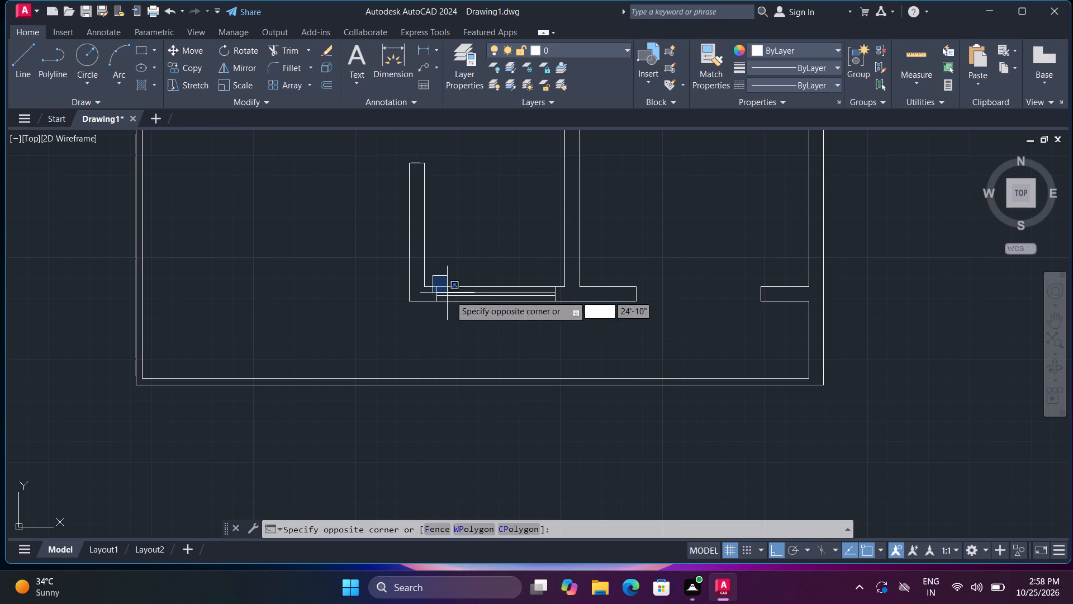
left_click(562, 315)
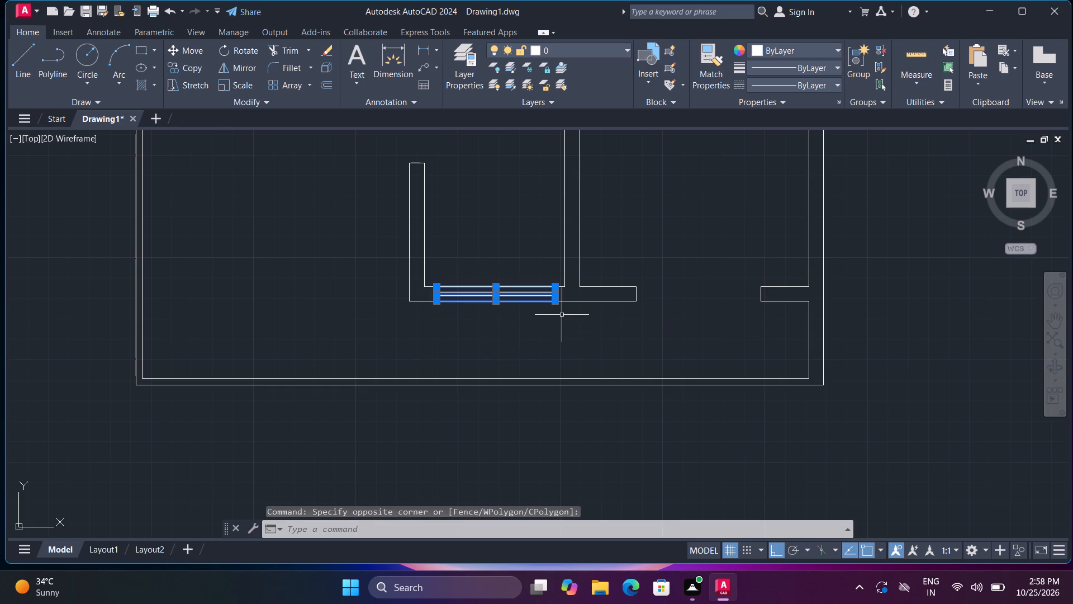
type("co")
key("space")
left_click(554, 303)
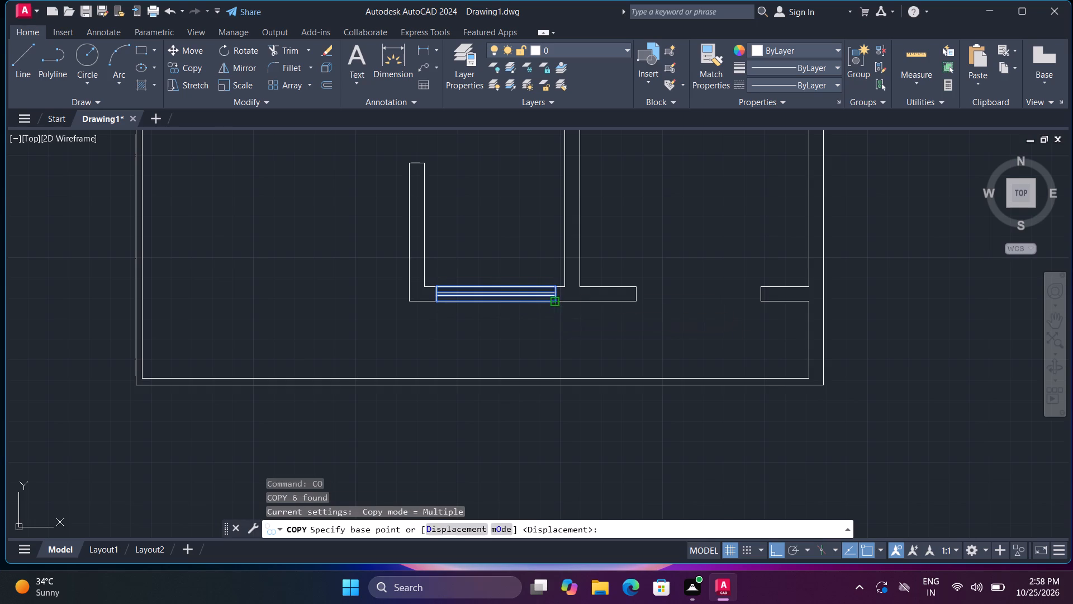
left_click(762, 303)
With Ortho off, copy the window into the upper rooms' two top-wall openings, placing its lower-right corner on each opening's right-hand lower wall corner.
scroll(764, 309, "down", 2)
key("F8")
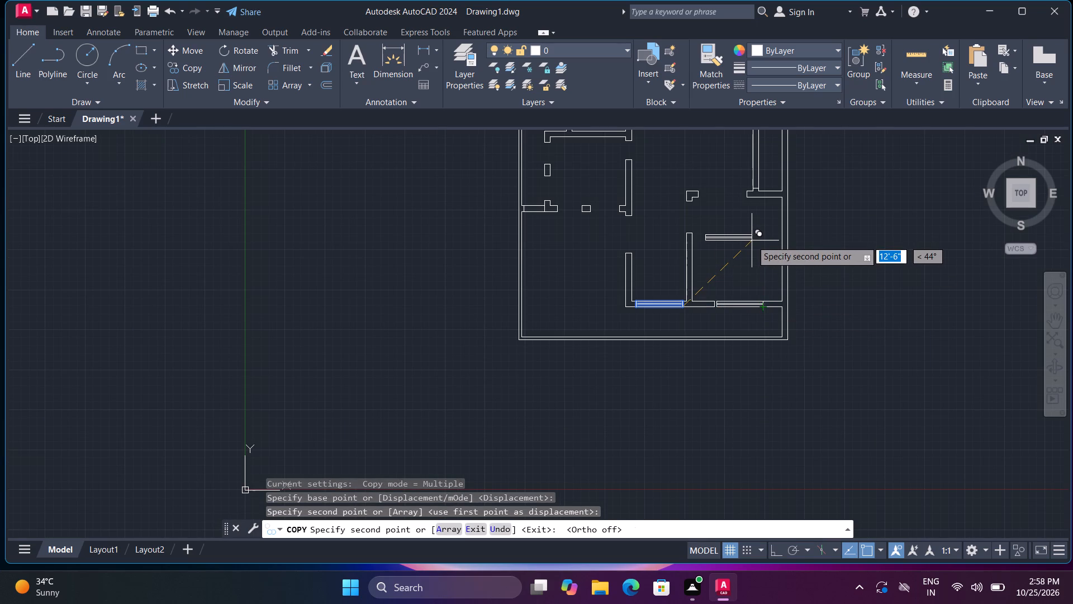
scroll(623, 204, "up", 1)
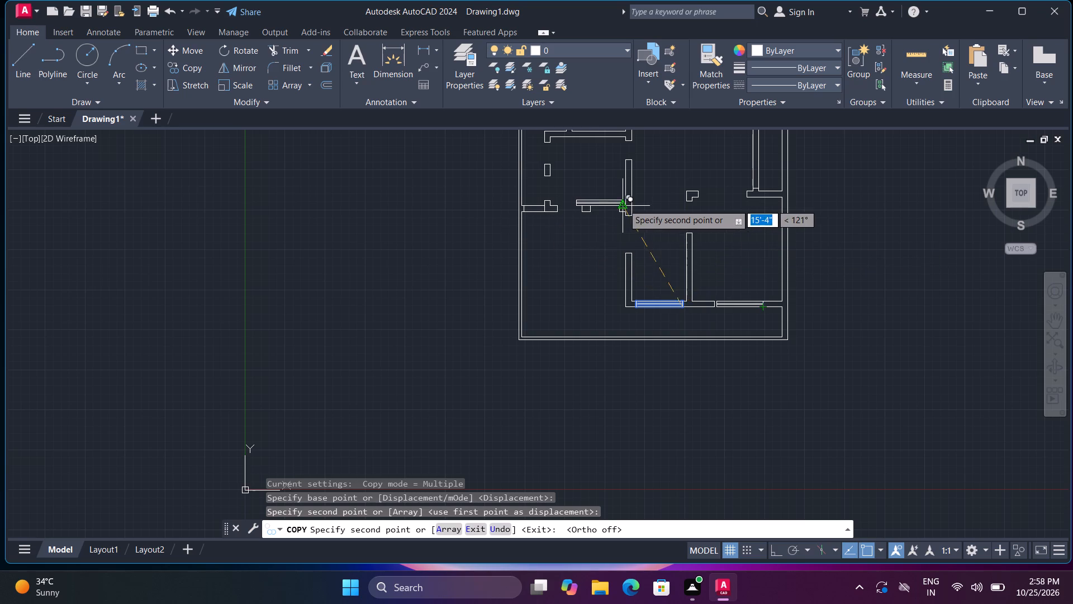
scroll(623, 204, "up", 2)
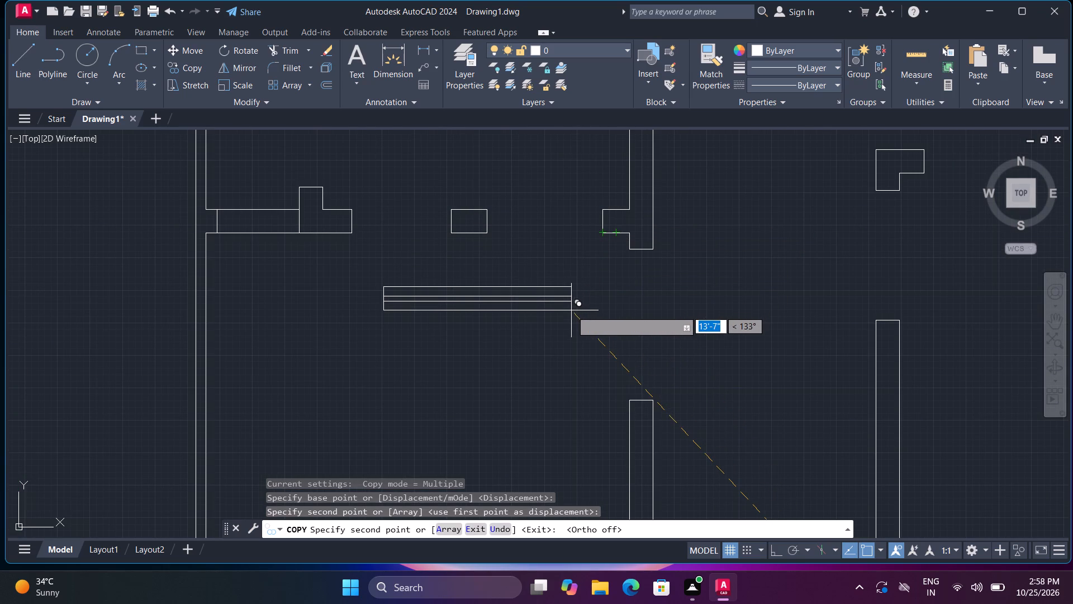
scroll(571, 310, "down", 3)
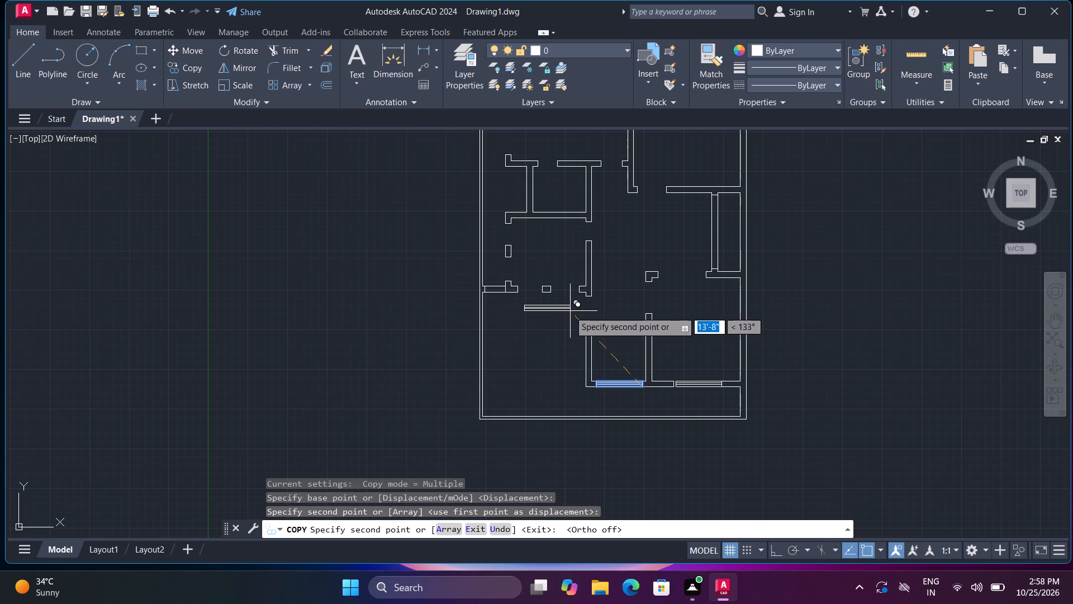
middle_click_drag(576, 198, 575, 386)
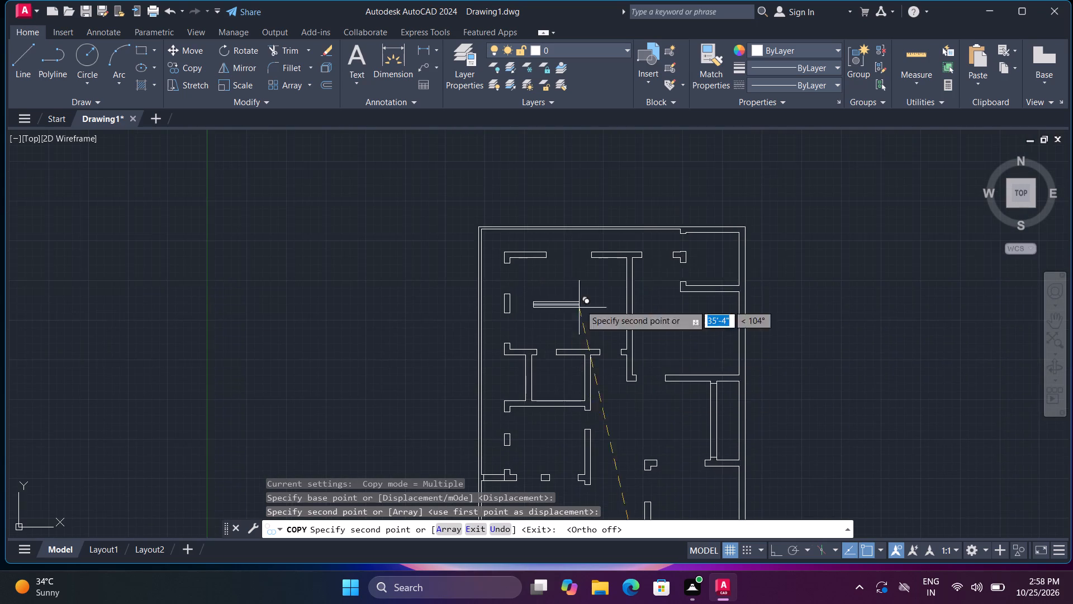
scroll(594, 245, "up", 2)
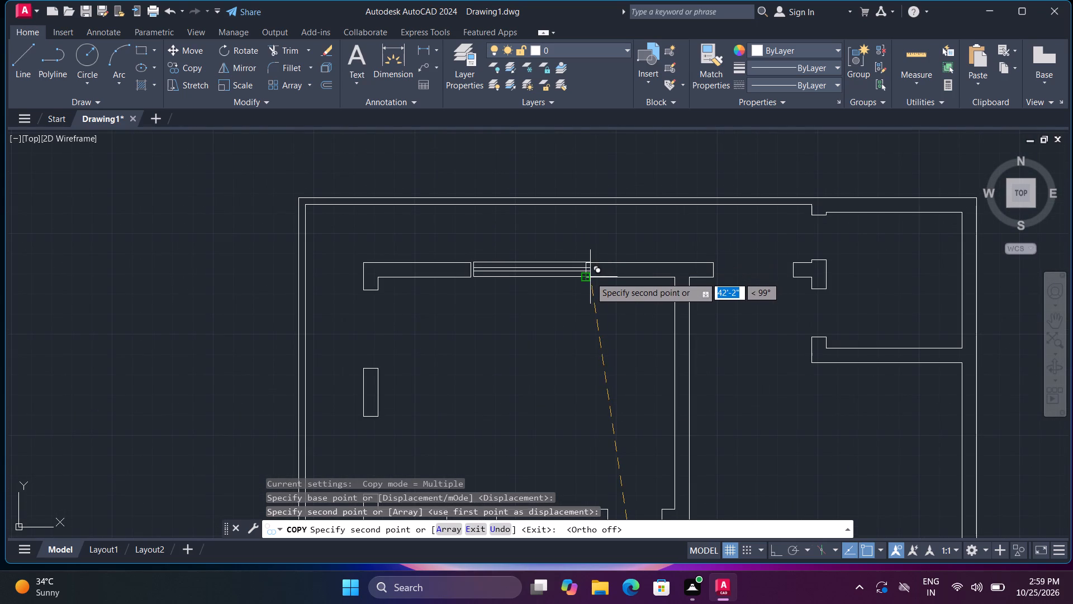
left_click(585, 275)
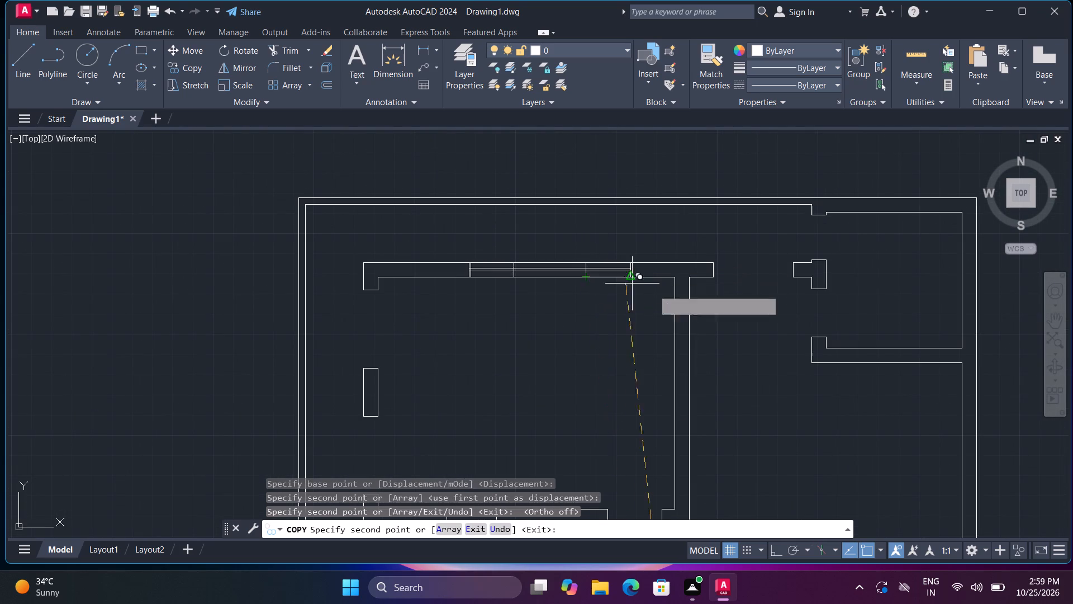
left_click(794, 280)
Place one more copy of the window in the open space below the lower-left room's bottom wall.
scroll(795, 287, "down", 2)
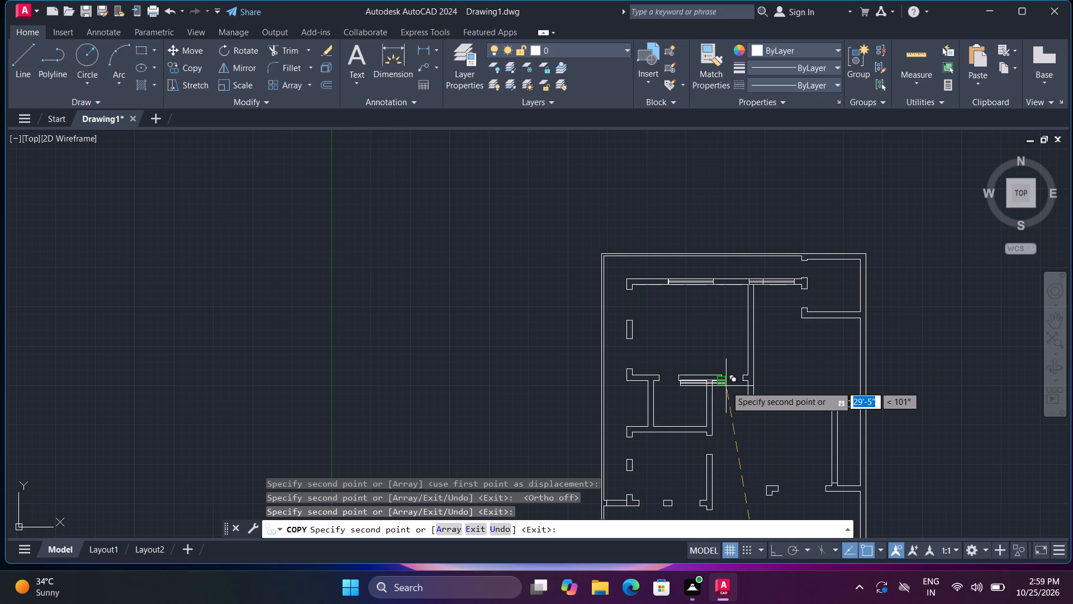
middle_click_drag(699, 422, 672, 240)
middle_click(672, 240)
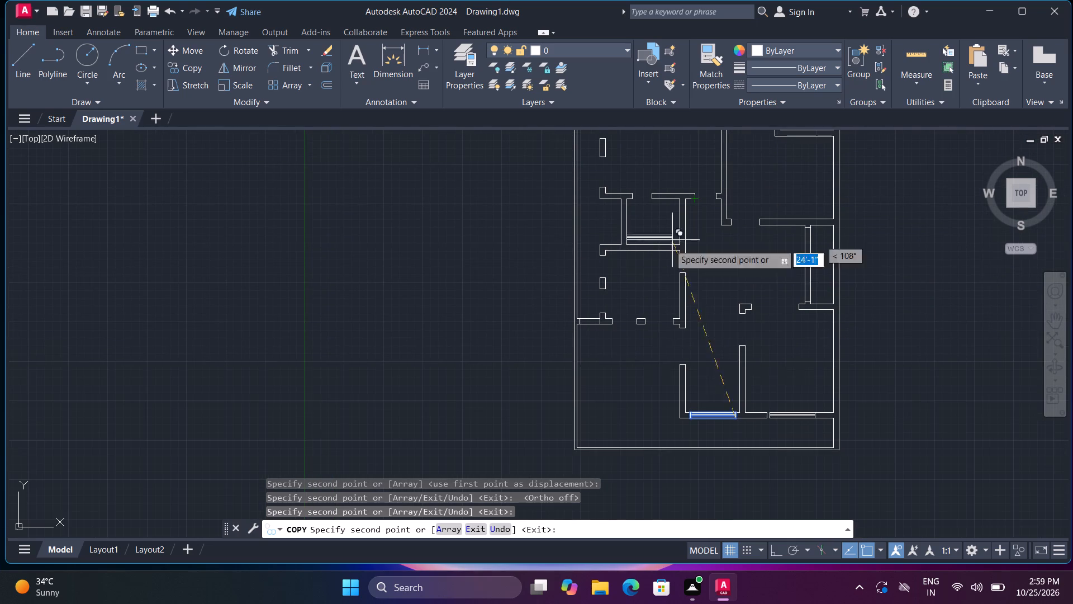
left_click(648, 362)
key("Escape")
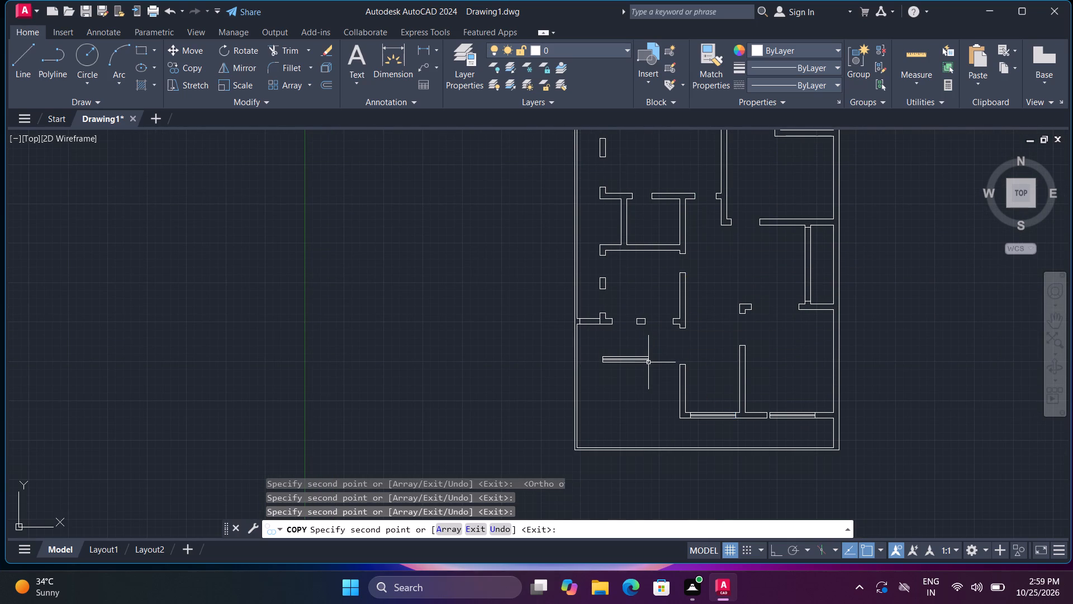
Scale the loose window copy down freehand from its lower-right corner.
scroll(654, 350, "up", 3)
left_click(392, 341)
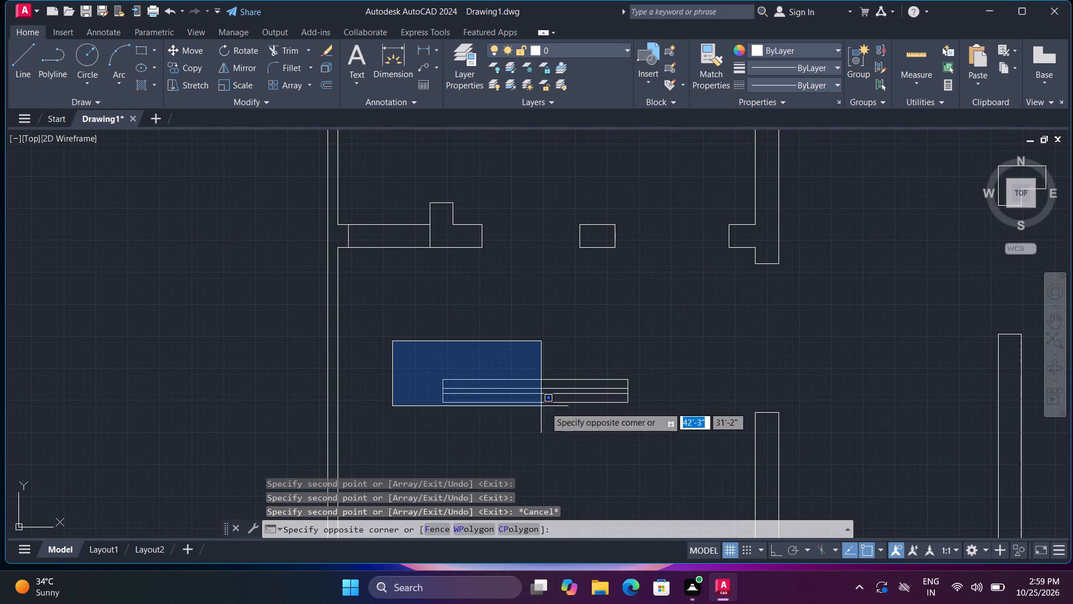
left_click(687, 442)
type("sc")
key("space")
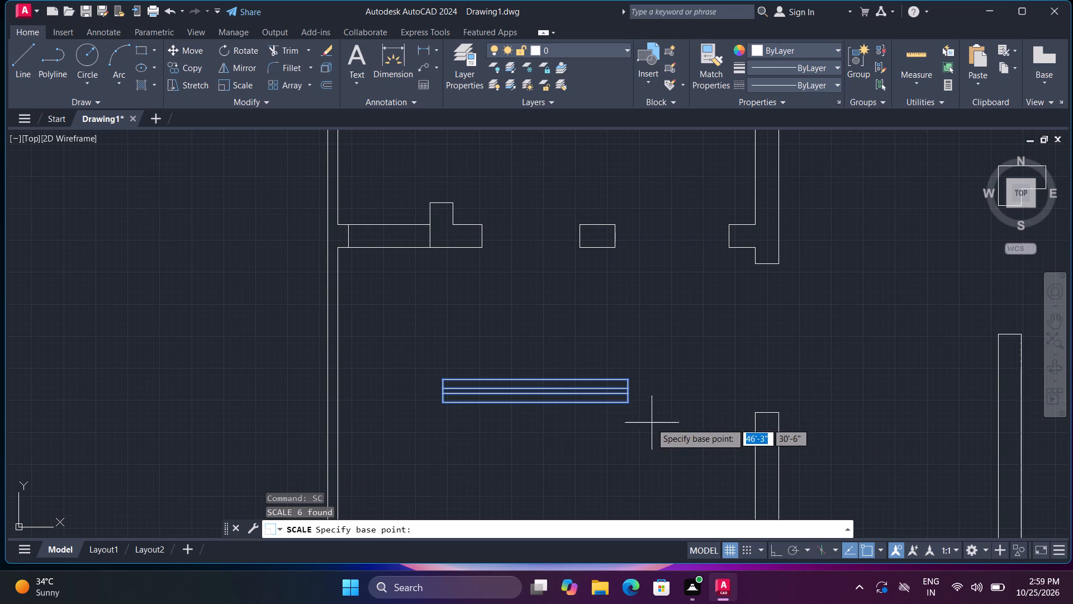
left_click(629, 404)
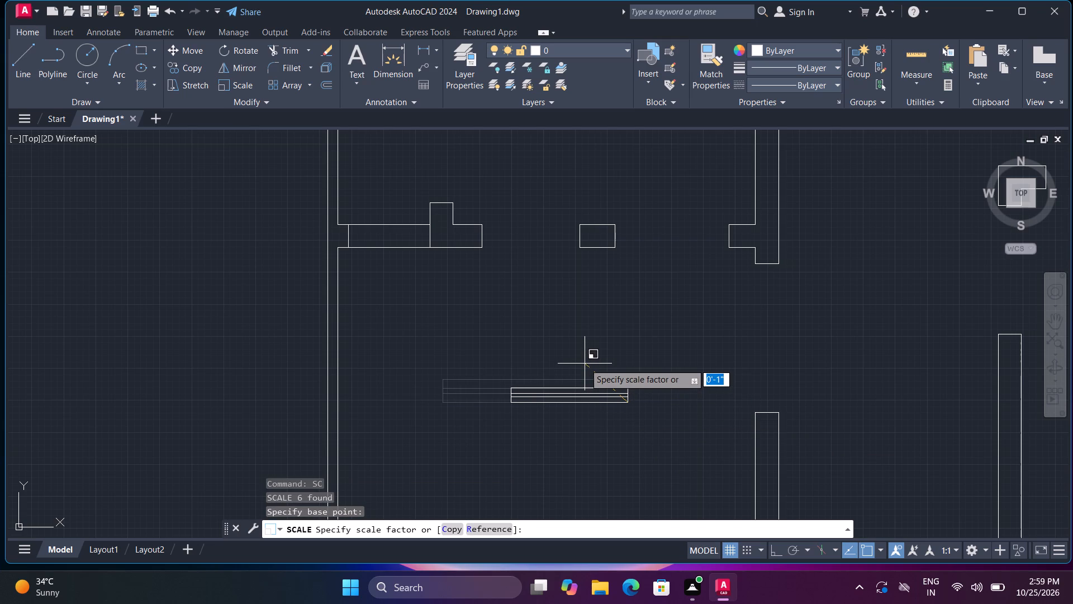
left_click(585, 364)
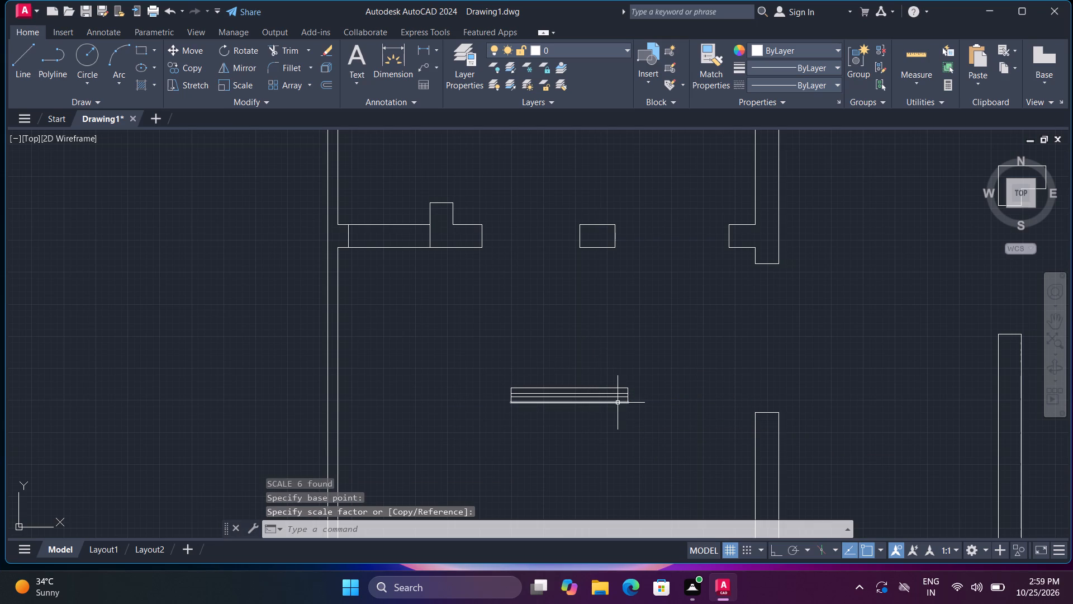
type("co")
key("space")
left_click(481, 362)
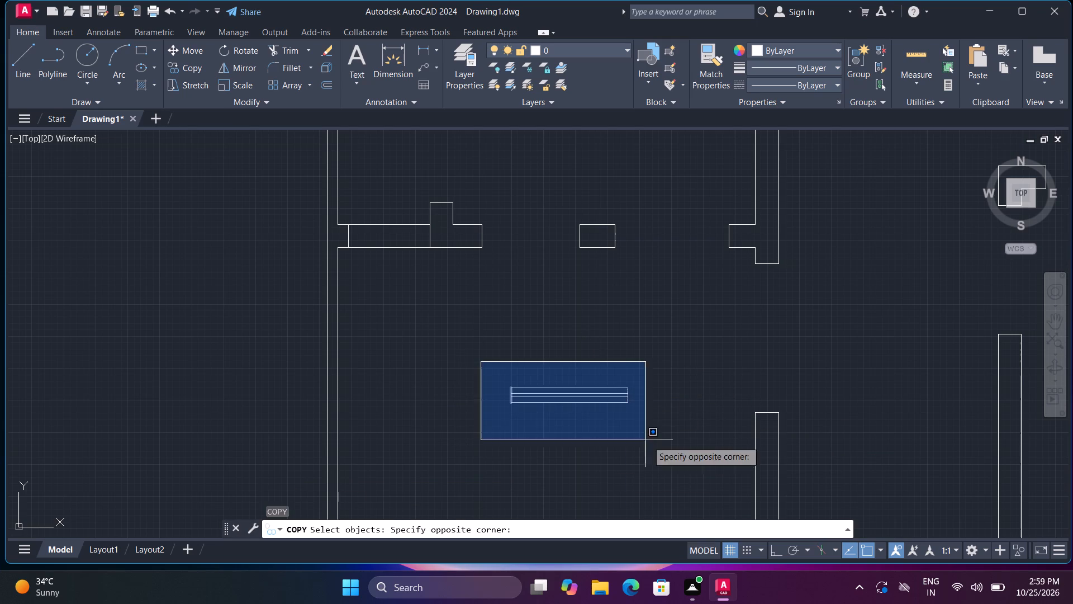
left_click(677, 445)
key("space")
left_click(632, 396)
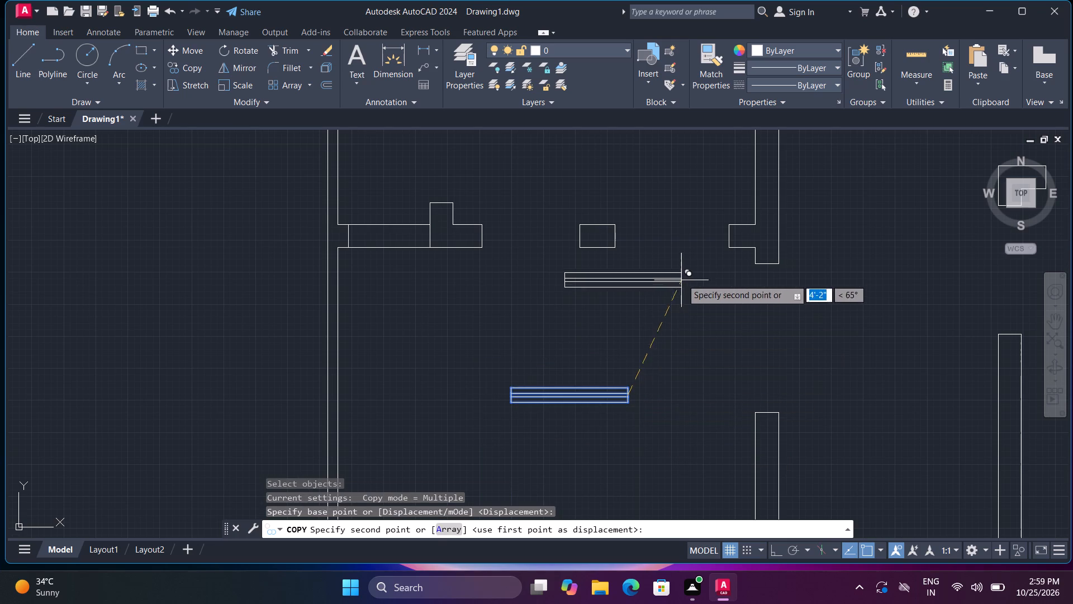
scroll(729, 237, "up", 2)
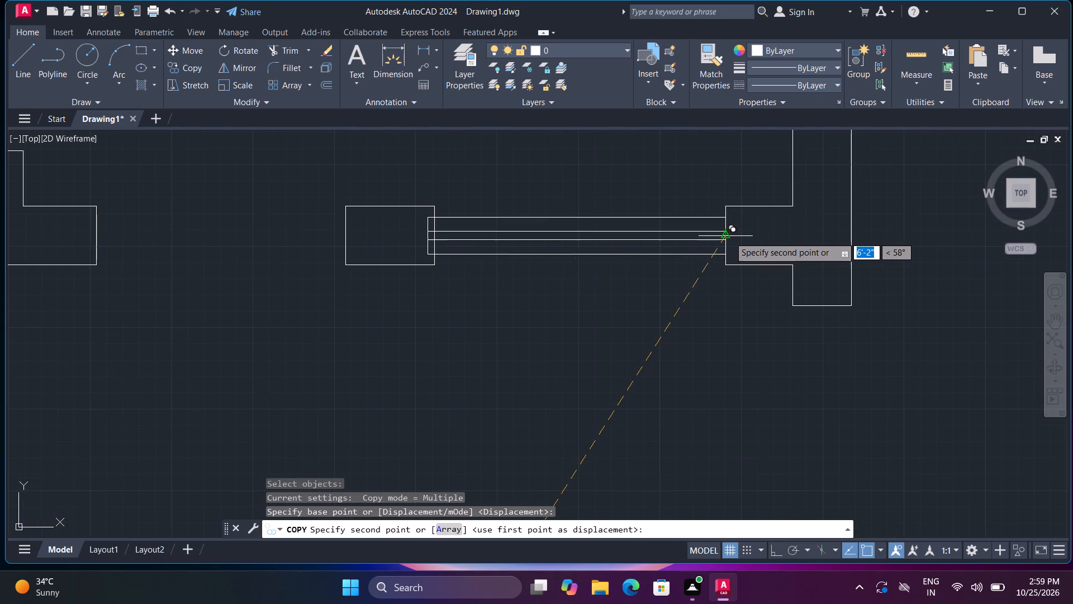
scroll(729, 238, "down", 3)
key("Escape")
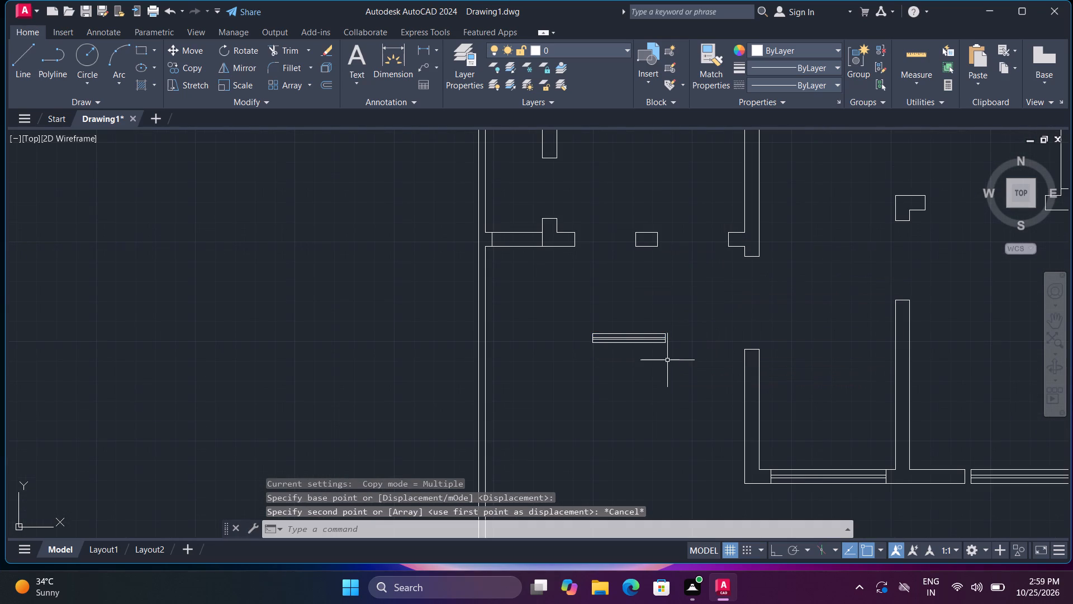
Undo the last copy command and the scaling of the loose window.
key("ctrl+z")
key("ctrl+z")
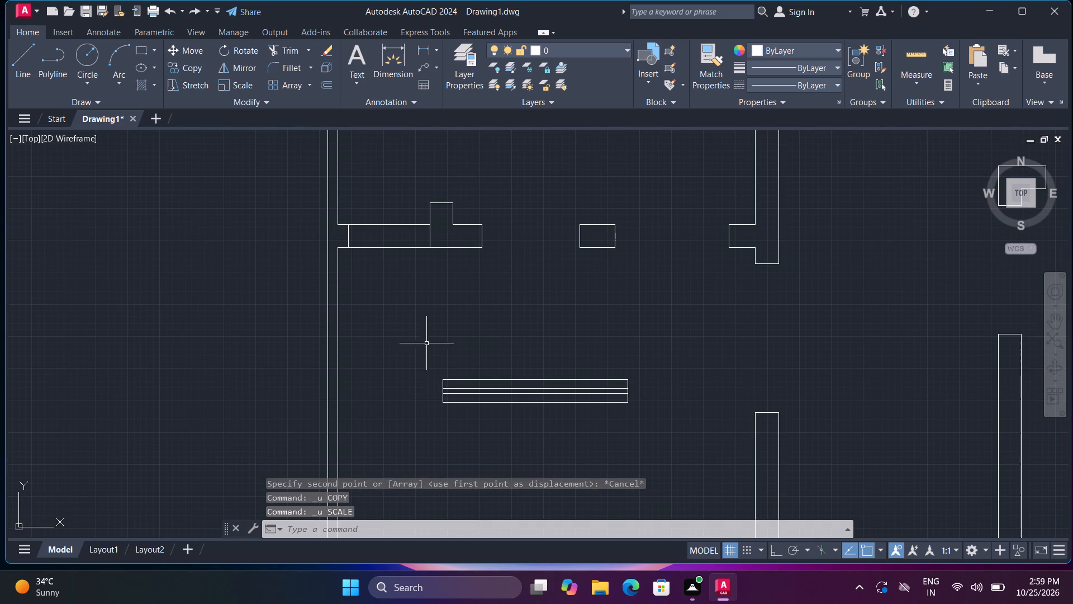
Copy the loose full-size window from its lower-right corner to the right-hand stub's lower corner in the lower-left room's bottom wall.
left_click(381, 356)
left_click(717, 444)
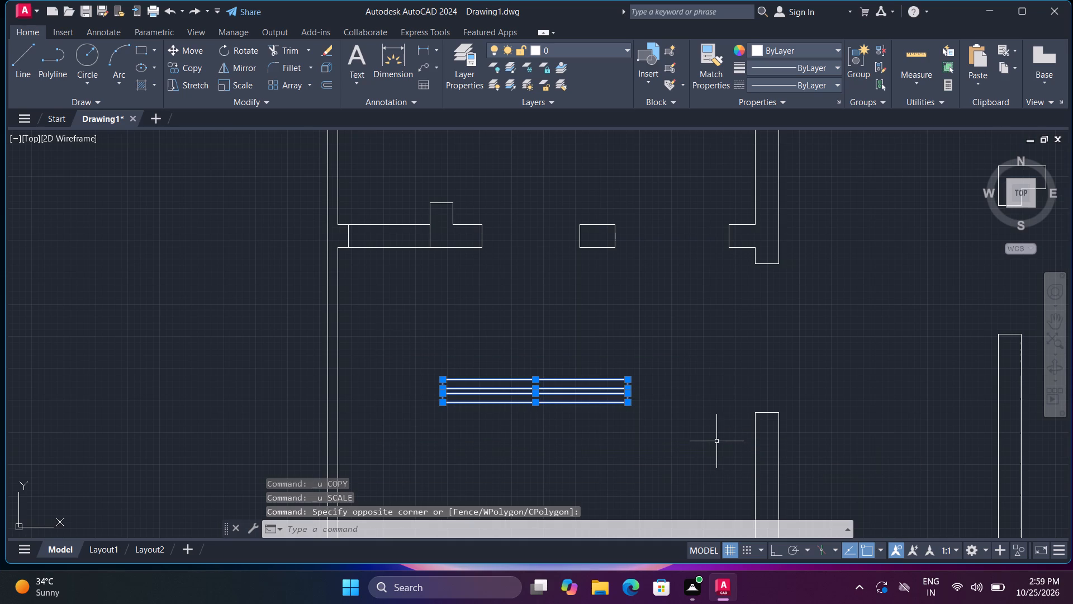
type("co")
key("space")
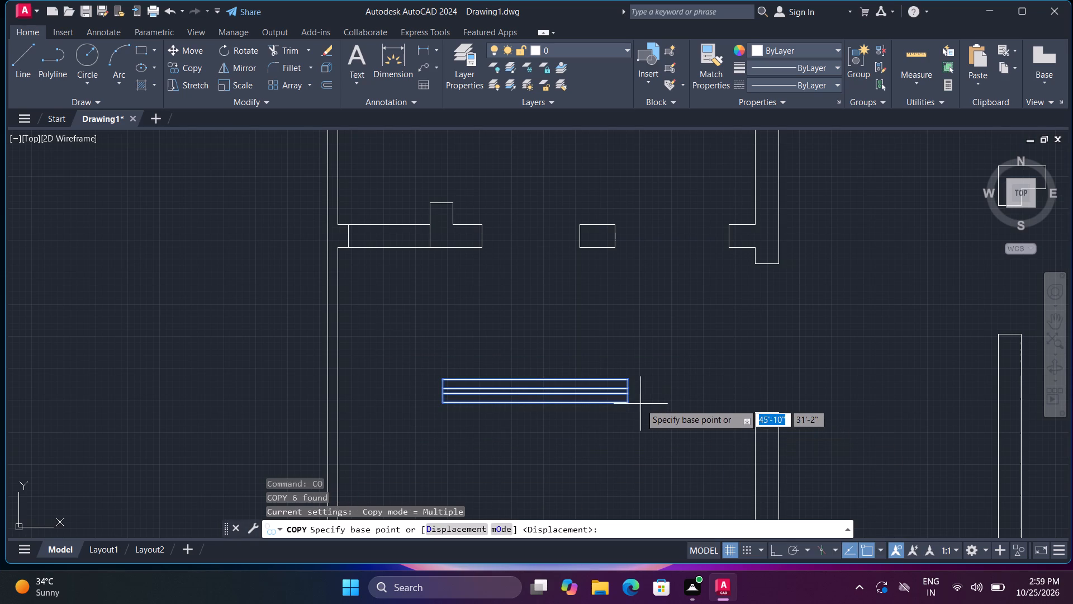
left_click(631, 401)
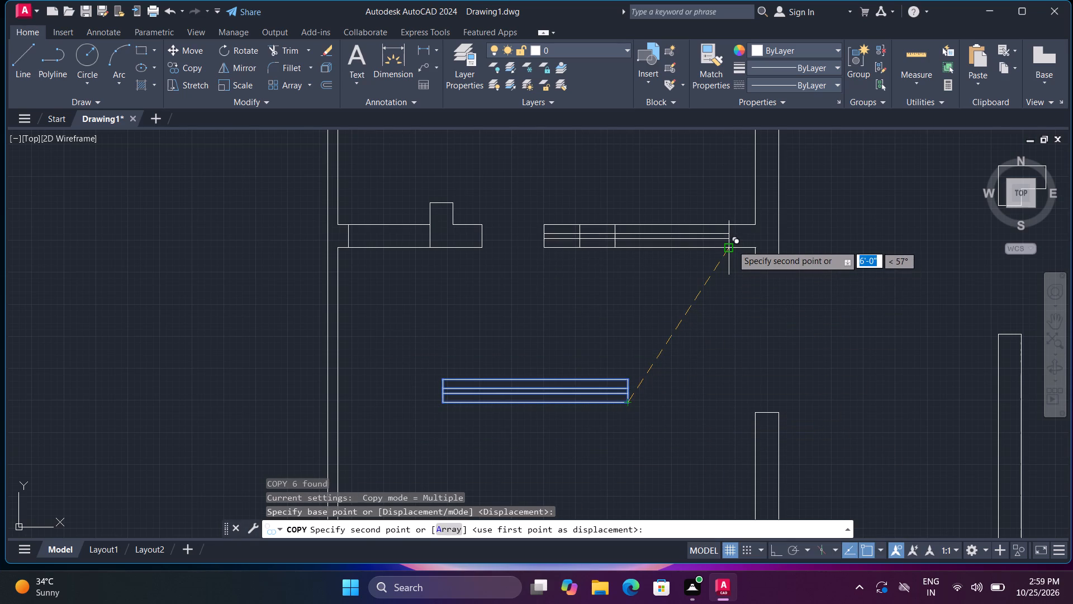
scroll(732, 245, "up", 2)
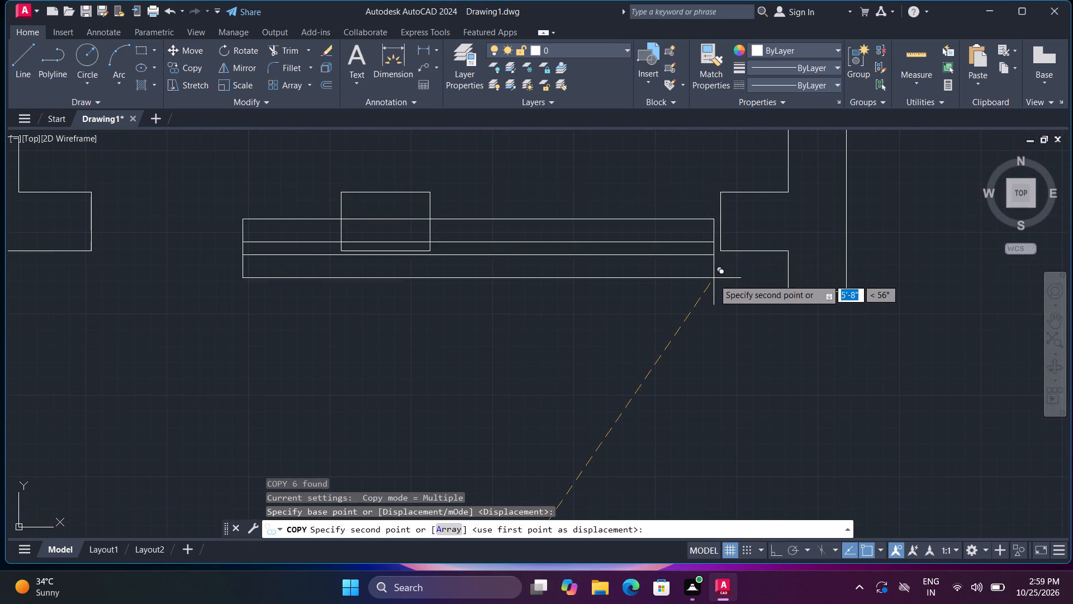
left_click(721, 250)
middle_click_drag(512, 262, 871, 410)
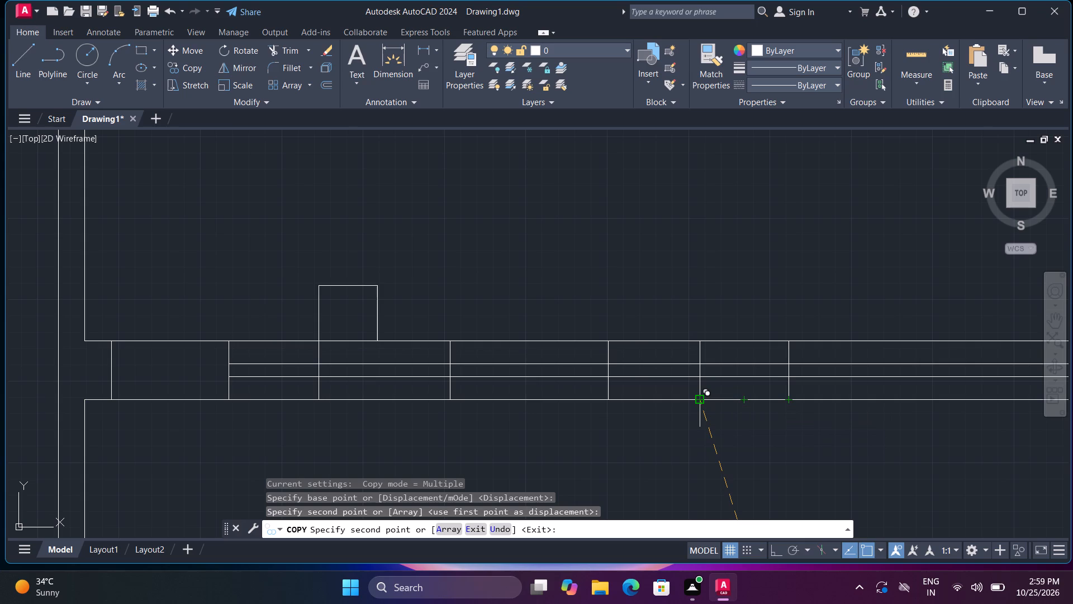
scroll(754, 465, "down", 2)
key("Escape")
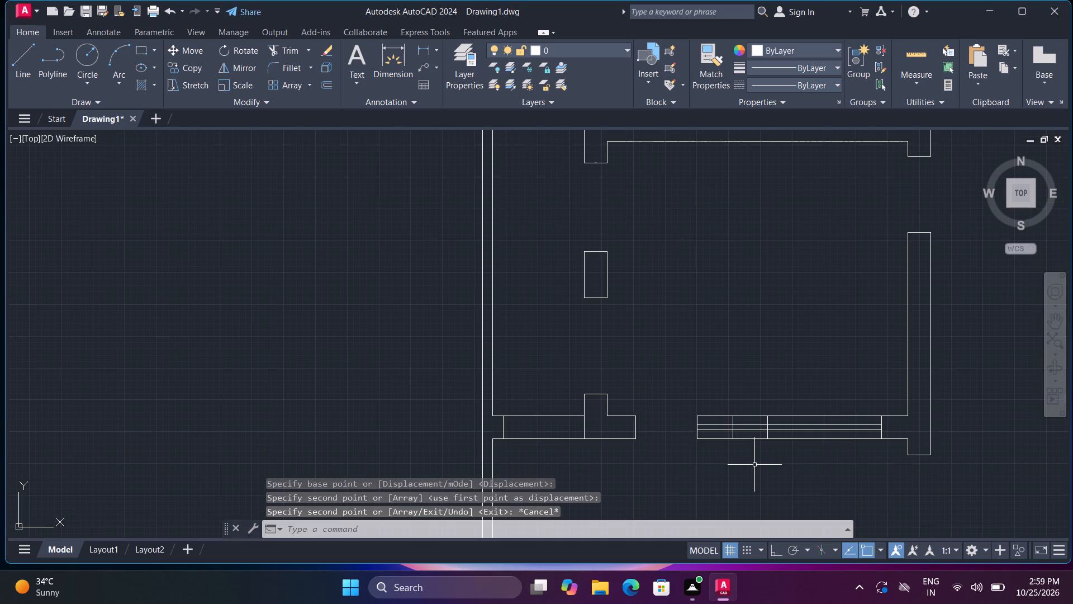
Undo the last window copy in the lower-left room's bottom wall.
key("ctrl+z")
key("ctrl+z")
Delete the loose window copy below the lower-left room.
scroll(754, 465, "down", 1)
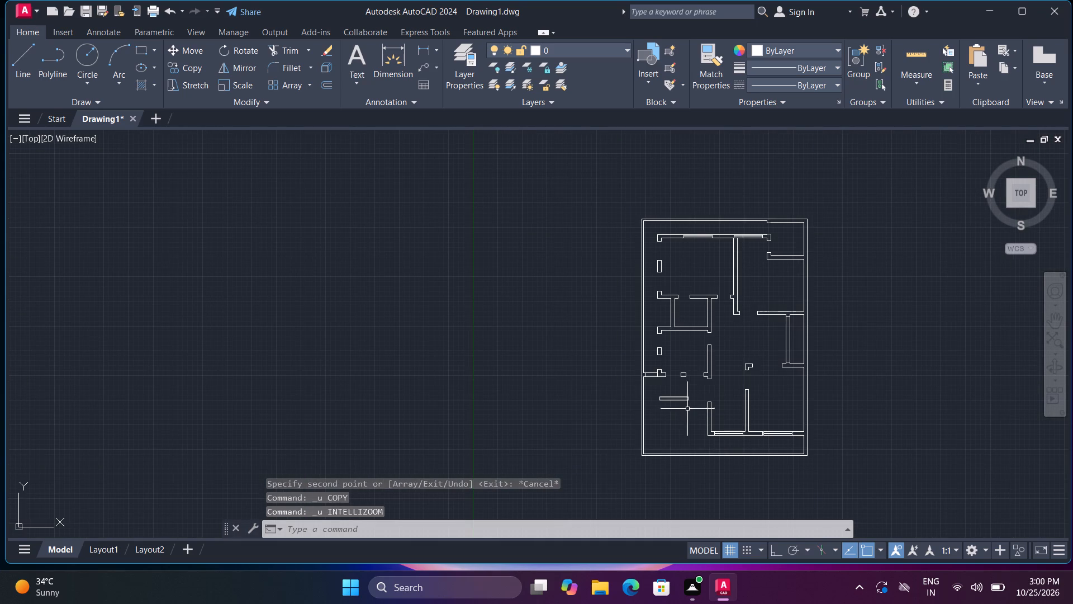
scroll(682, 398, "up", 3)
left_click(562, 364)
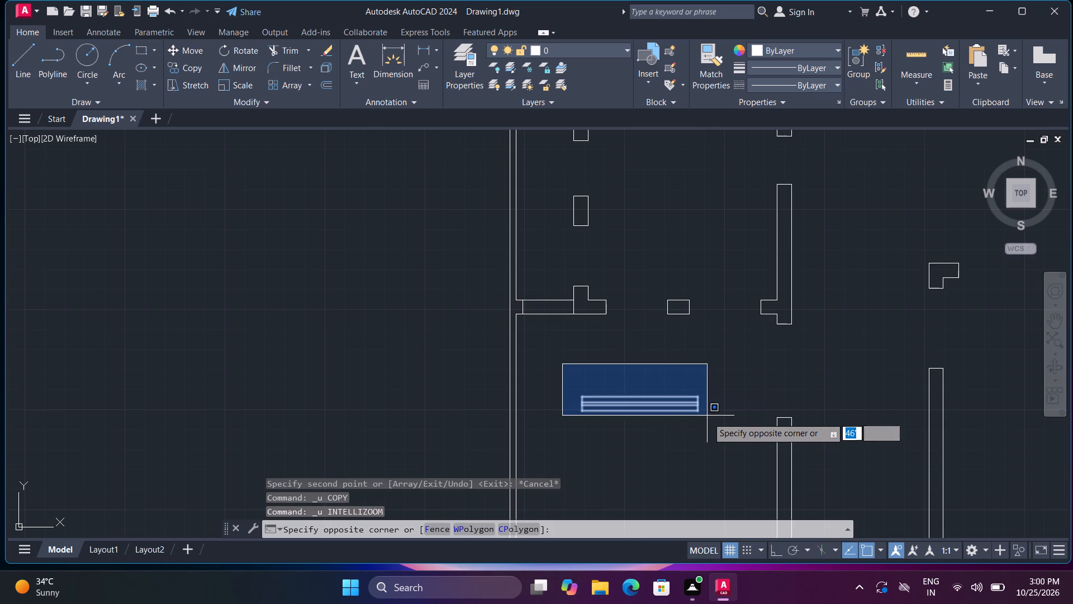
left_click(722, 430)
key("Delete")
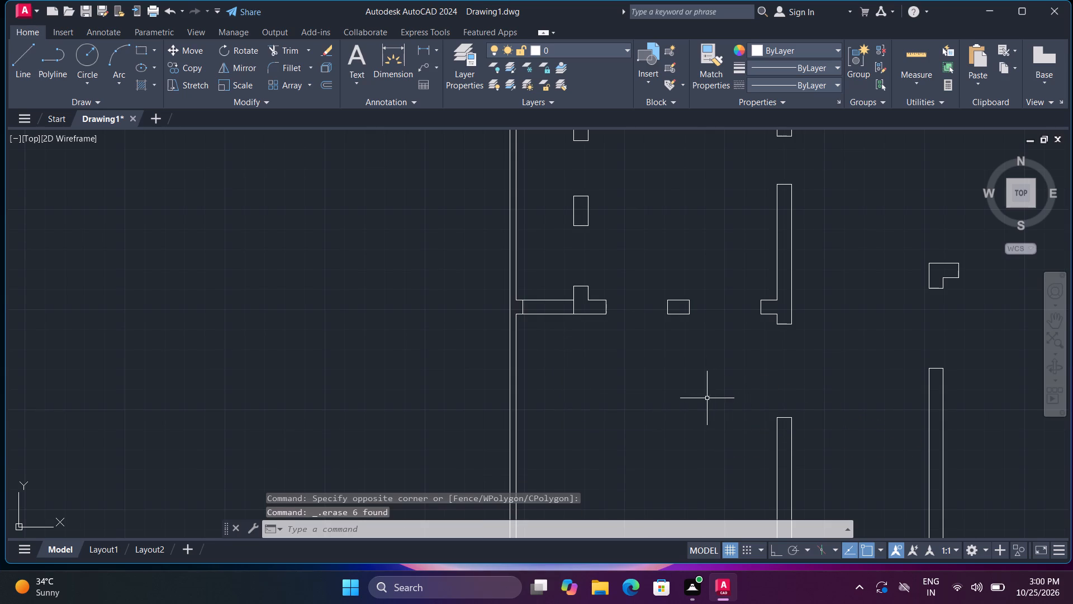
With Ortho on, draw two horizontal lines across the left wall of the small middle room, the upper one about 3'-9" long.
middle_click_drag(718, 374, 716, 492)
middle_click_drag(742, 323, 706, 537)
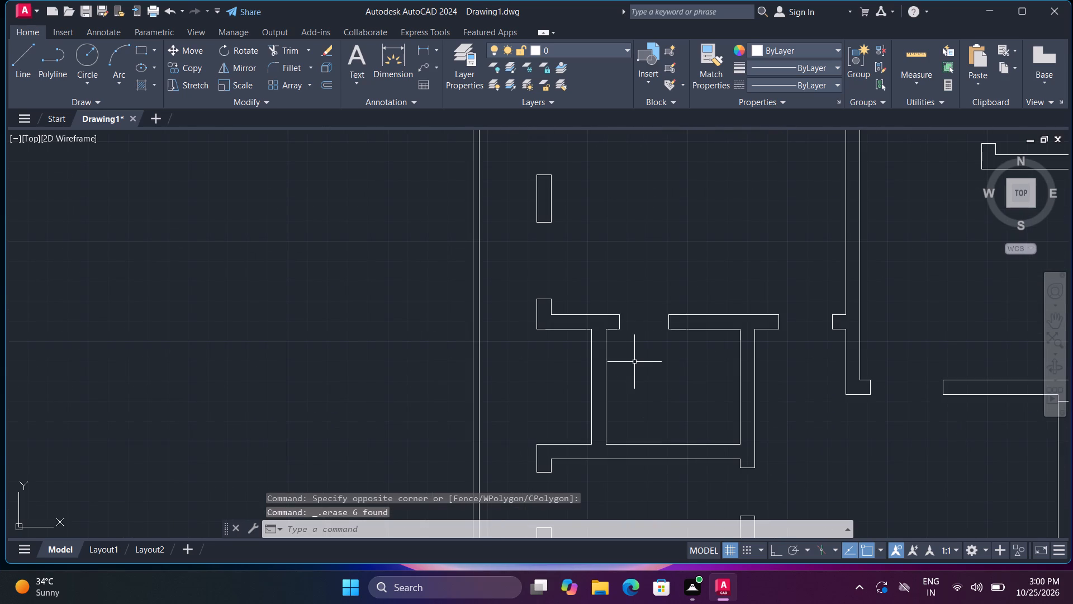
key("l")
key("space")
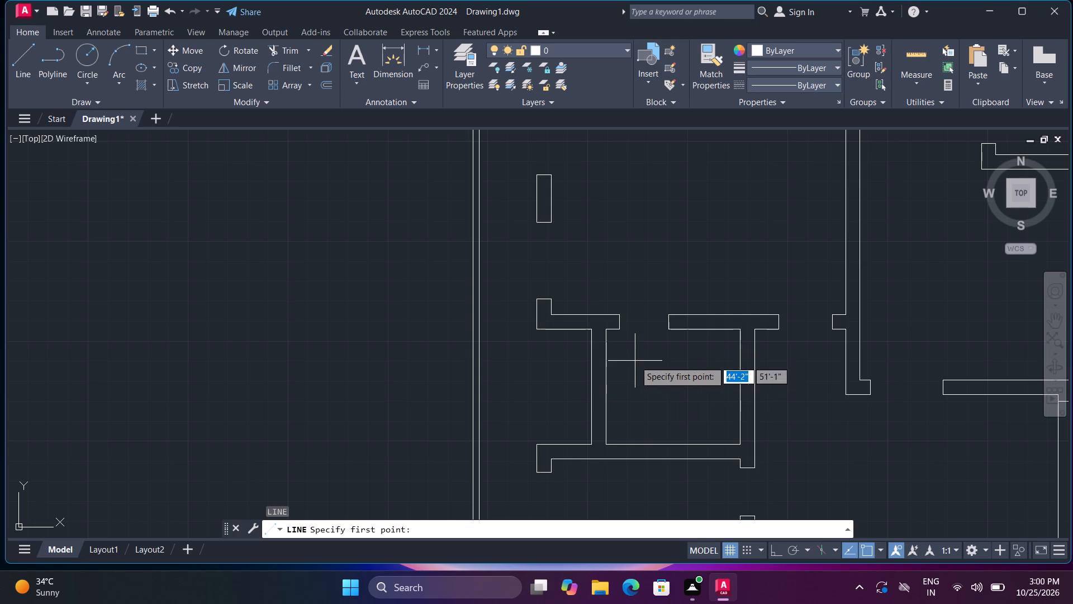
left_click(619, 360)
left_click(567, 361)
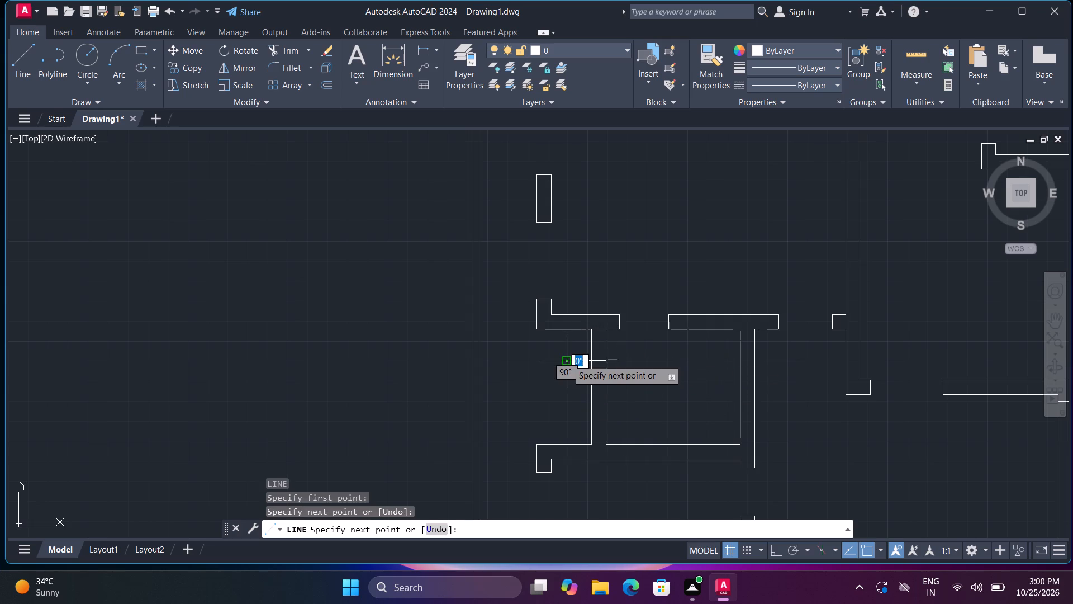
key("ctrl+z")
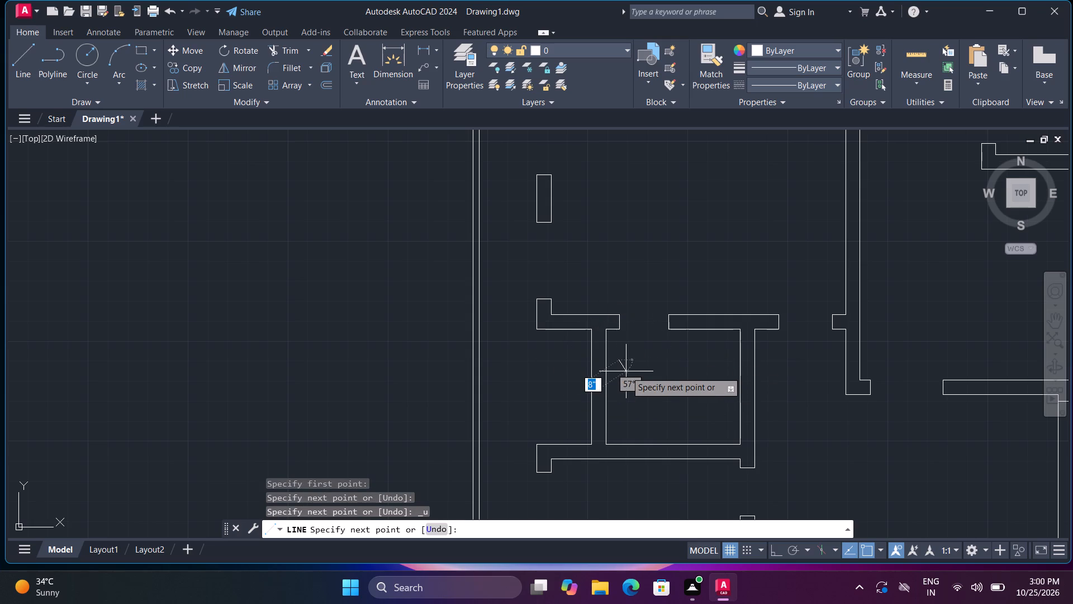
key("F8")
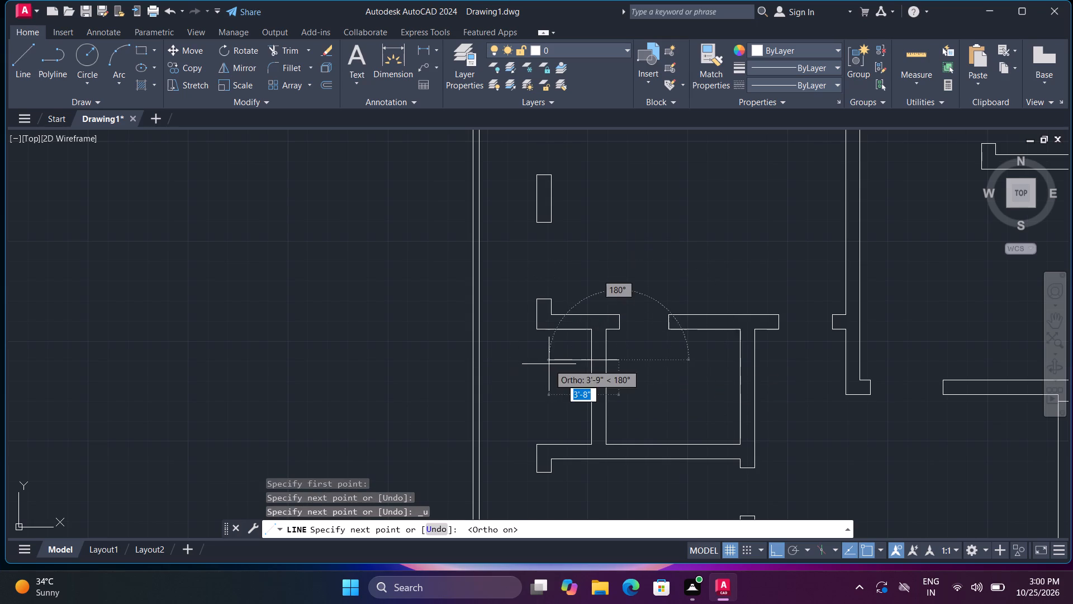
left_click(549, 364)
key("space")
key("space")
left_click(620, 405)
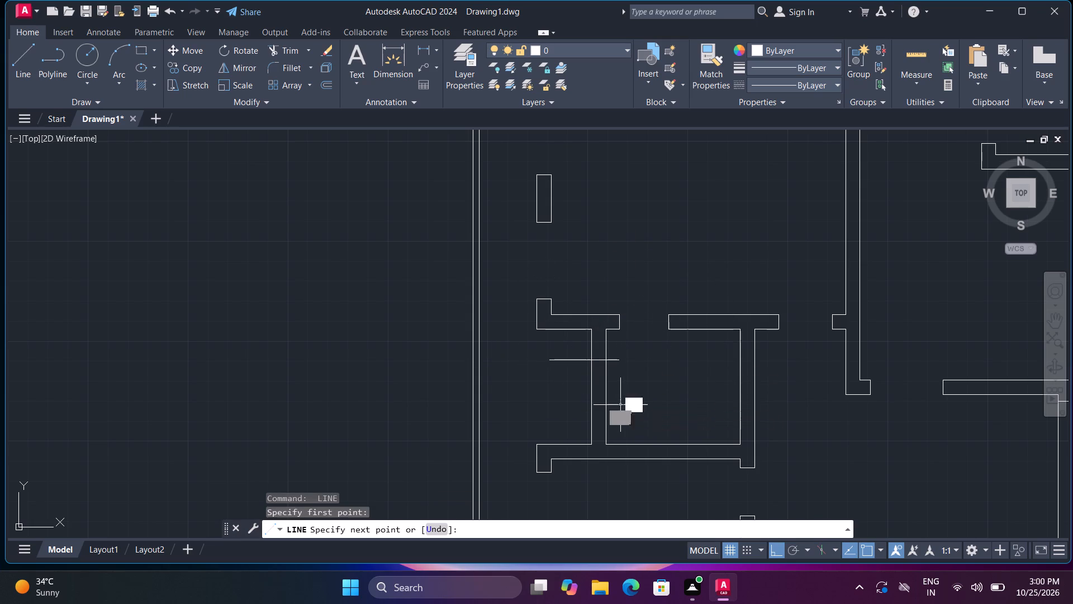
left_click(547, 397)
key("space")
Trim the two horizontal lines and the wall segment between them to cut an opening in the small middle room's left wall.
type("t")
key("r")
key("space")
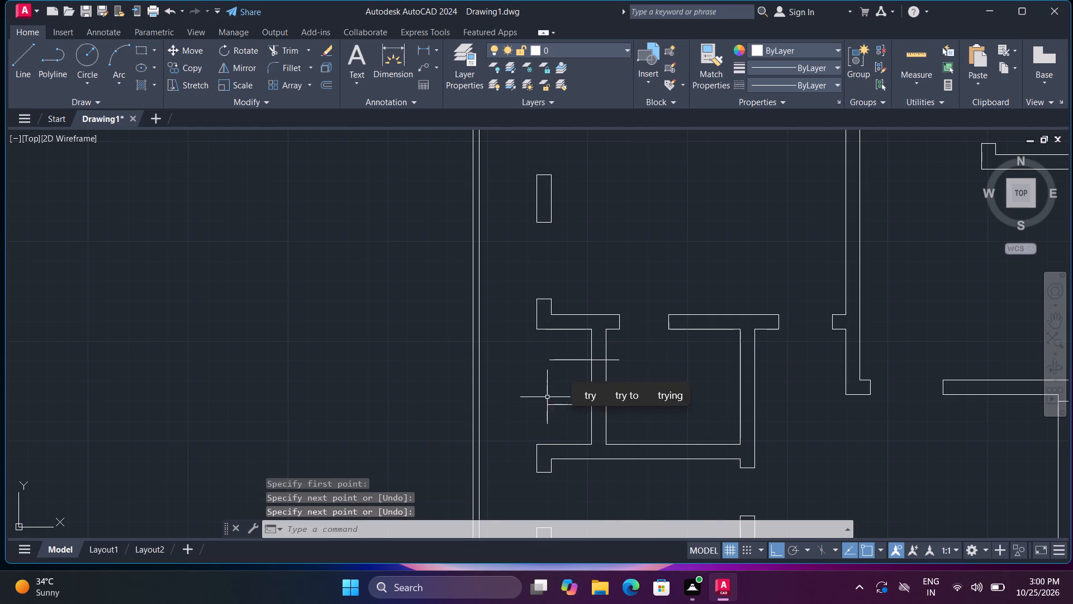
left_click(560, 419)
left_click(563, 356)
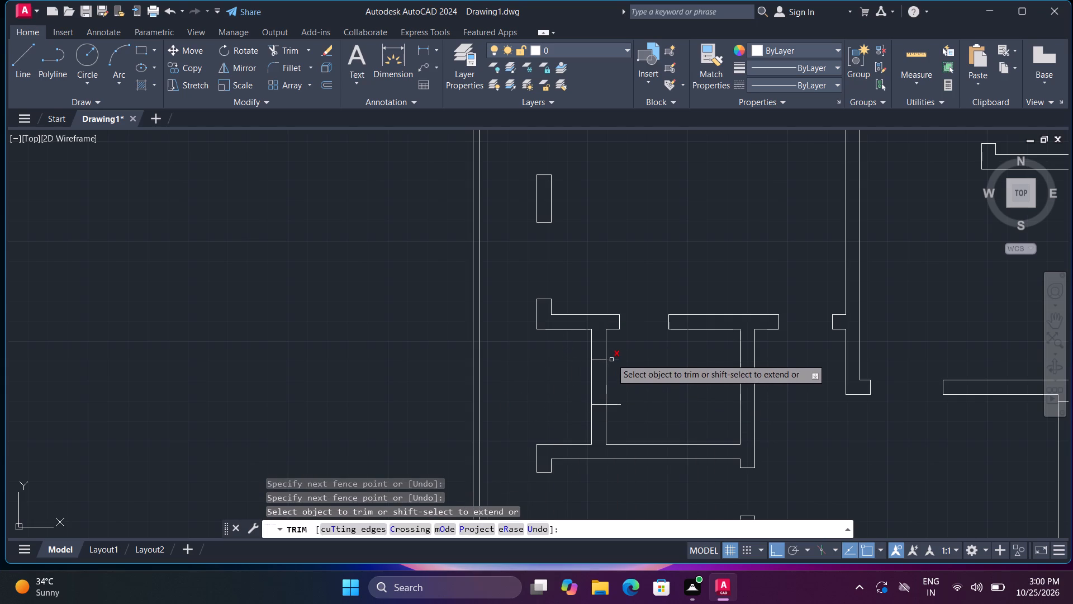
left_click_drag(611, 356, 611, 362)
left_click(614, 414)
left_click(620, 375)
left_click(575, 372)
scroll(594, 376, "down", 2)
key("space")
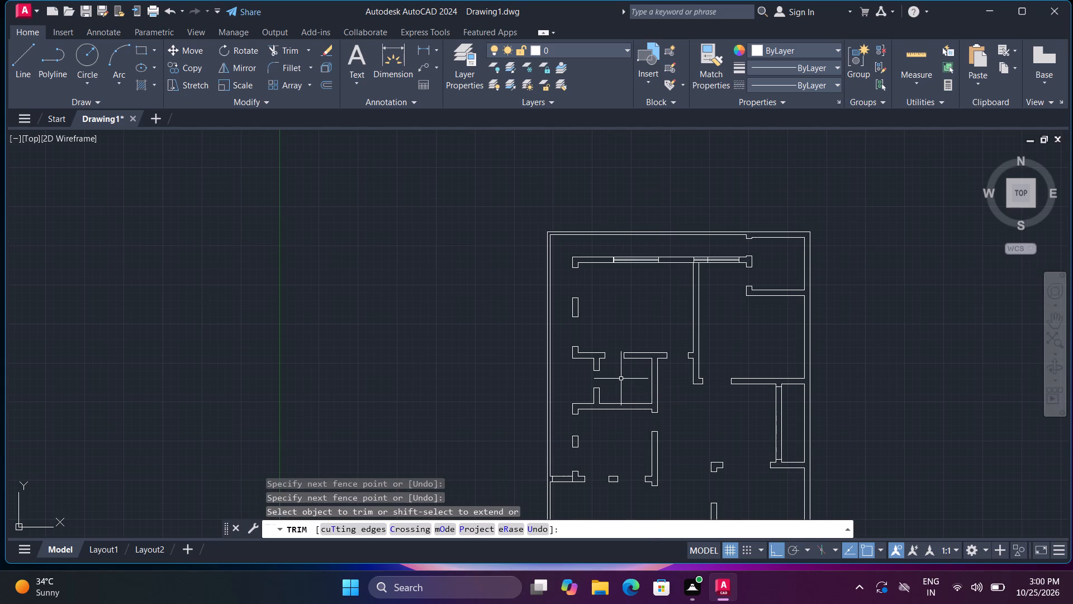
Draw a 4' vertical centre line across the upper opening in the upper-left room's left wall, from midpoint to midpoint.
type("l")
key("space")
key("space")
middle_click_drag(599, 310, 596, 401)
key("space")
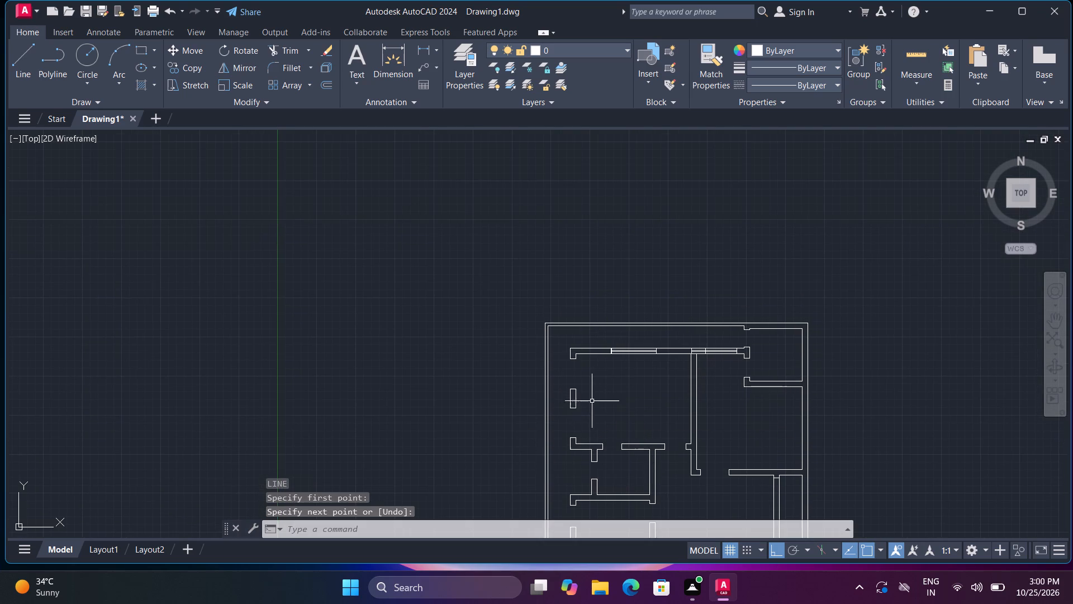
scroll(571, 413, "up", 2)
middle_click_drag(589, 383, 592, 456)
key("space")
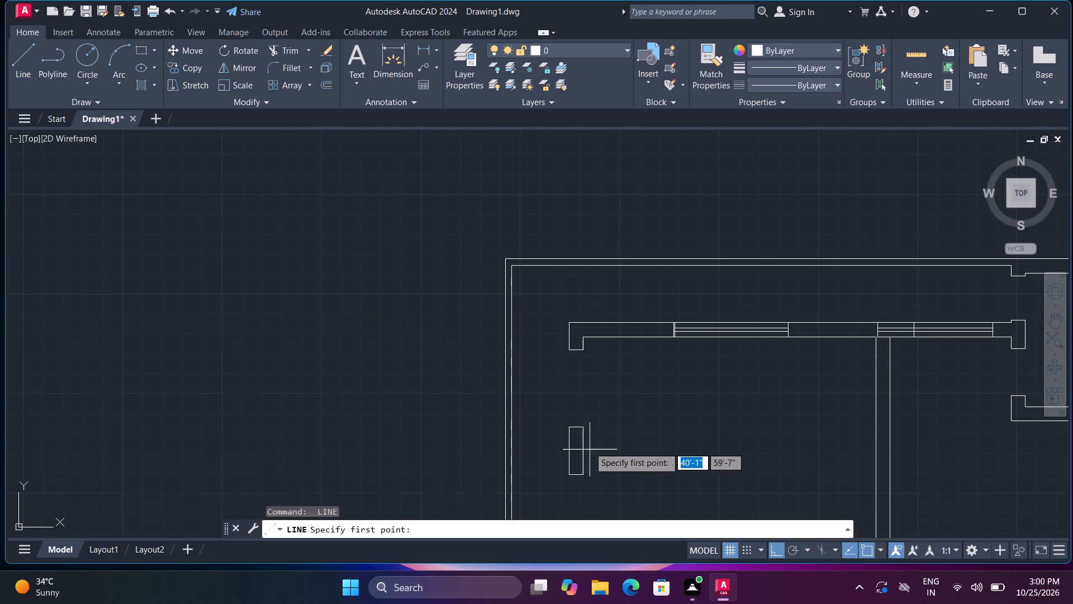
left_click(575, 351)
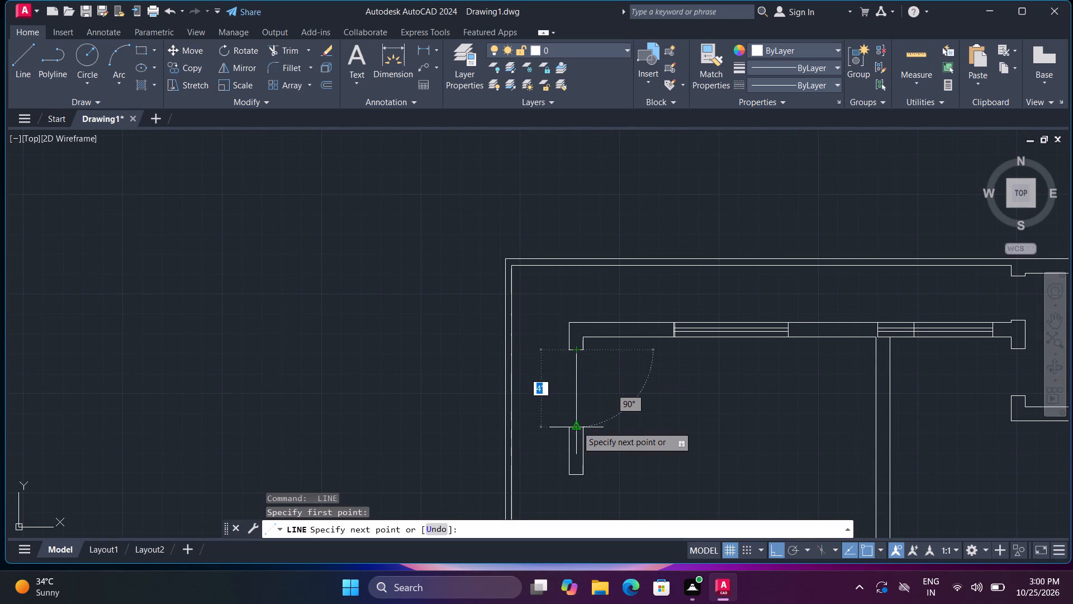
left_click(577, 426)
key("space")
Draw a vertical centre line across the lower opening in the upper-left room's left wall, between the wall-end midpoints.
middle_click_drag(607, 466, 590, 260)
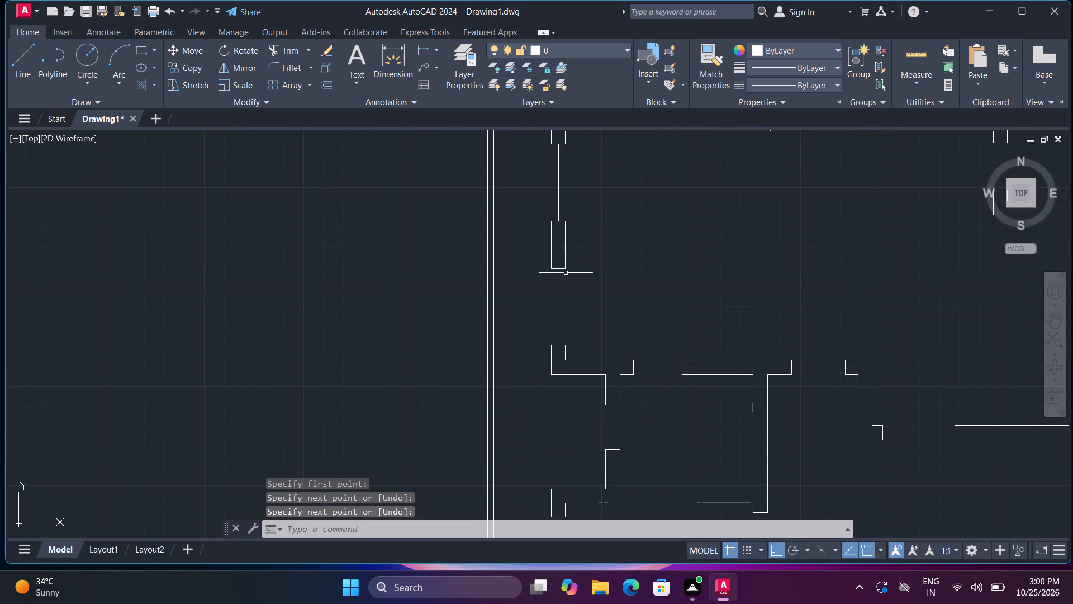
scroll(557, 260, "up", 1)
key("space")
left_click(563, 276)
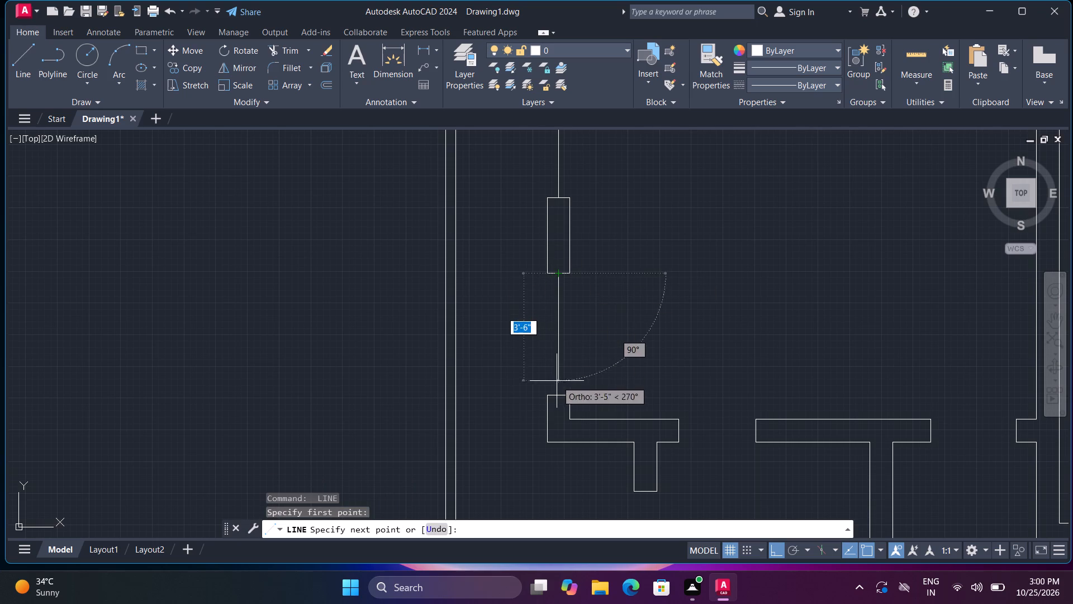
left_click(554, 399)
key("space")
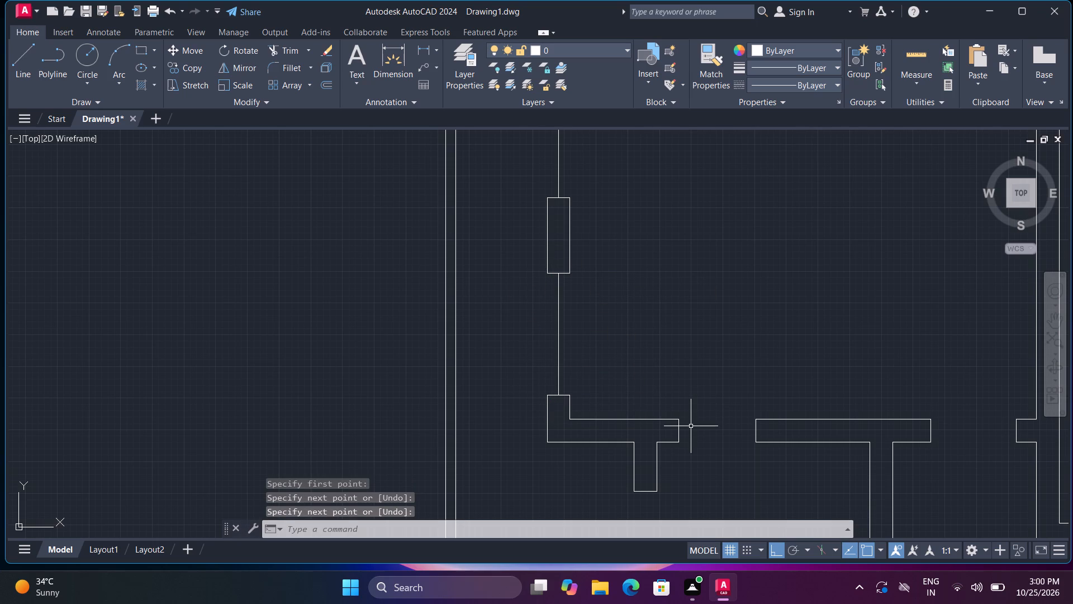
Draw a vertical centre line across the new opening in the small middle room's left wall.
middle_click_drag(677, 459, 664, 316)
key("space")
left_click(635, 350)
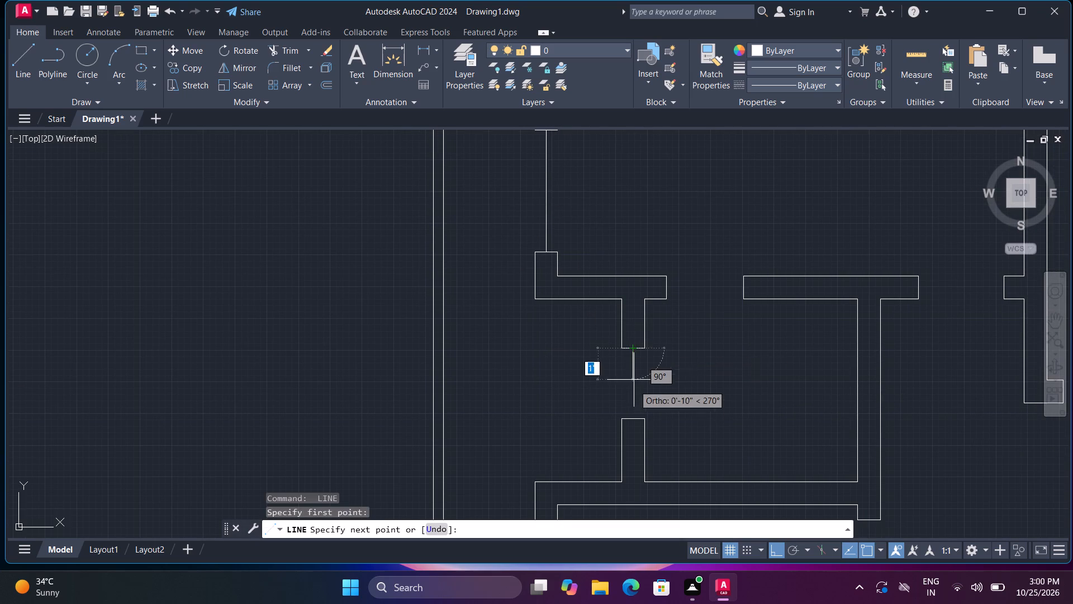
left_click(633, 422)
key("space")
Draw vertical centre lines across both openings in the lower-left room's left wall, the upper one 2'-11" long.
scroll(643, 422, "down", 3)
middle_click_drag(648, 421, 636, 296)
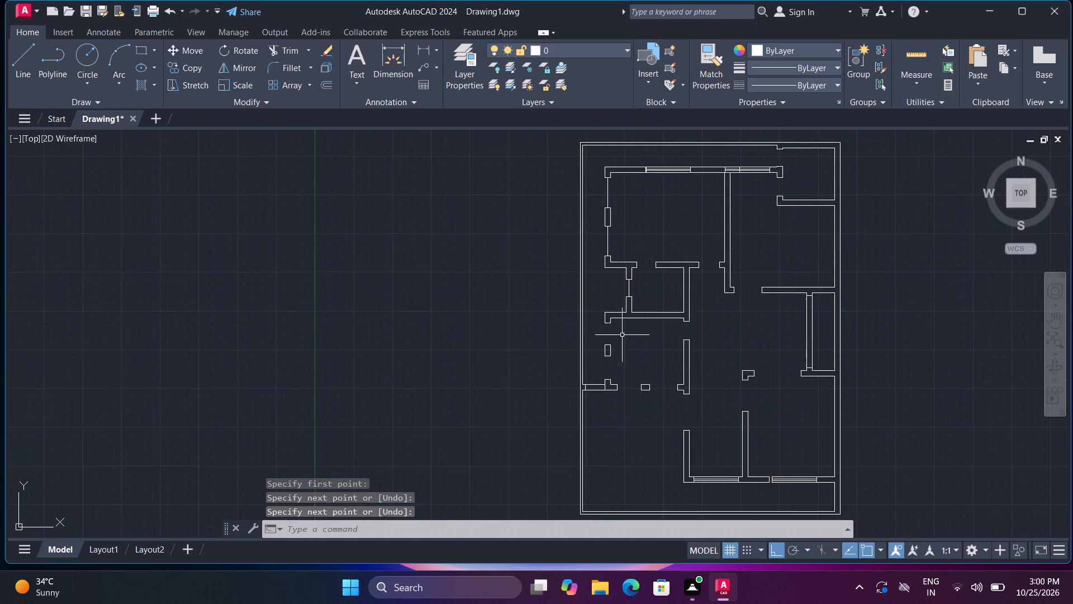
scroll(622, 335, "up", 3)
key("space")
left_click(563, 286)
left_click(561, 372)
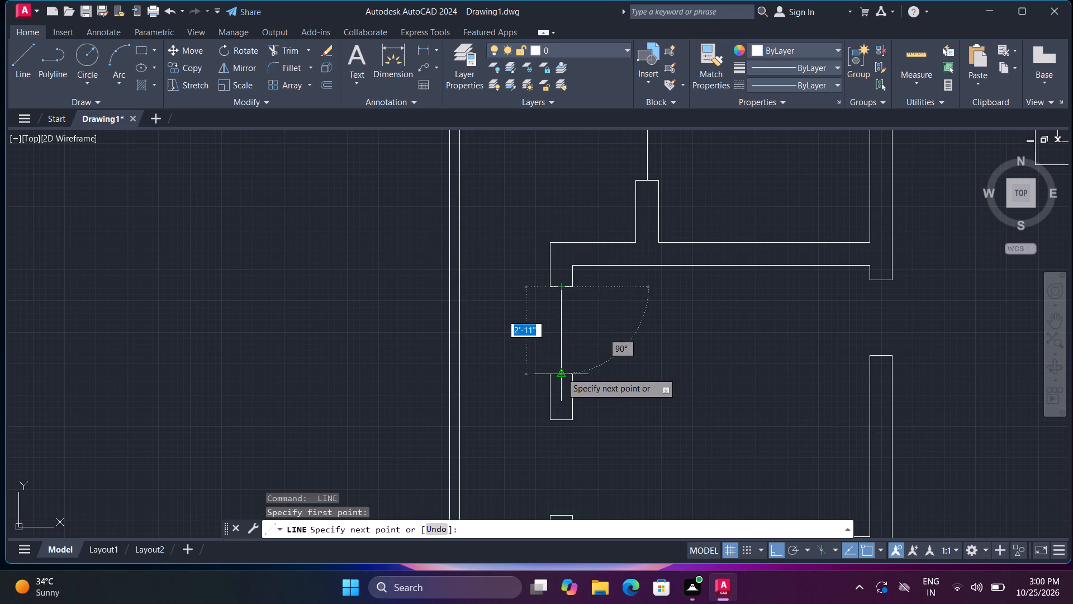
middle_click_drag(571, 418, 580, 302)
key("space")
key("space")
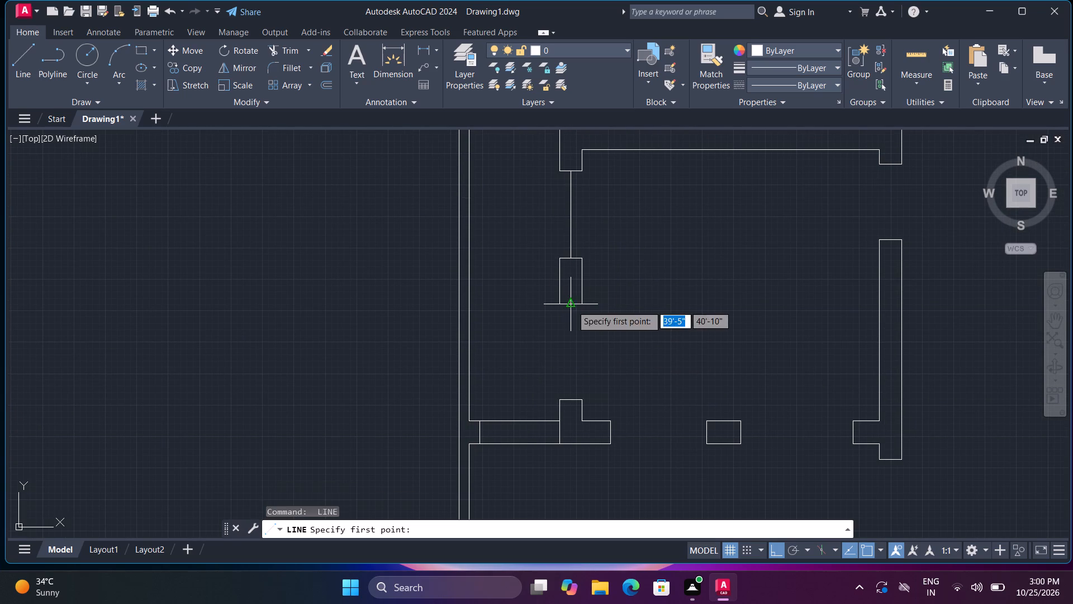
left_click(571, 305)
left_click(571, 402)
key("space")
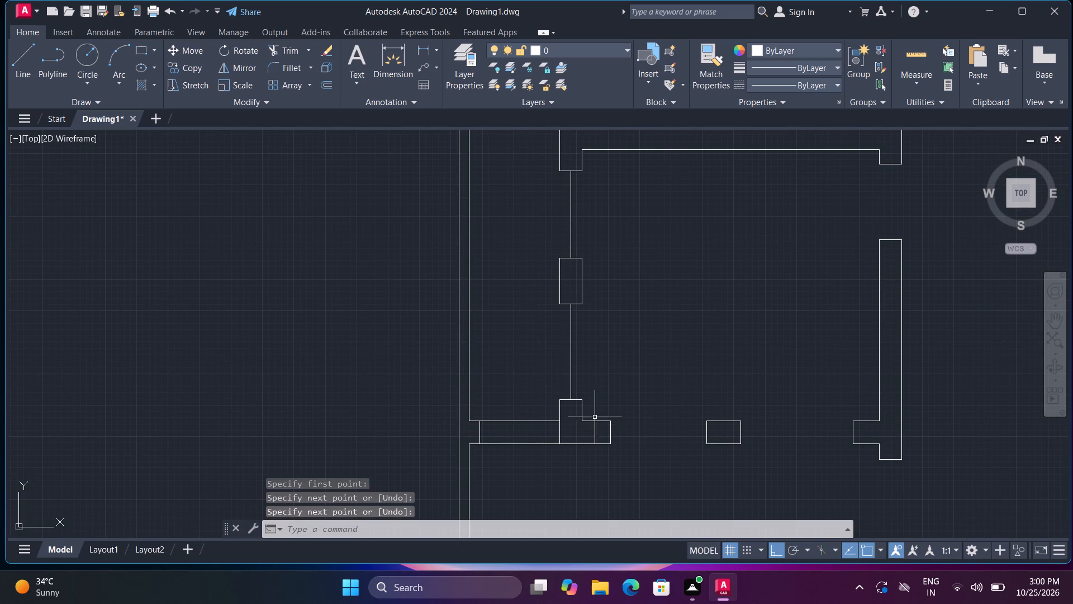
Draw horizontal centre lines across both openings in the lower-left room's bottom wall, connecting the midpoints of the wall ends.
middle_click_drag(637, 453, 624, 393)
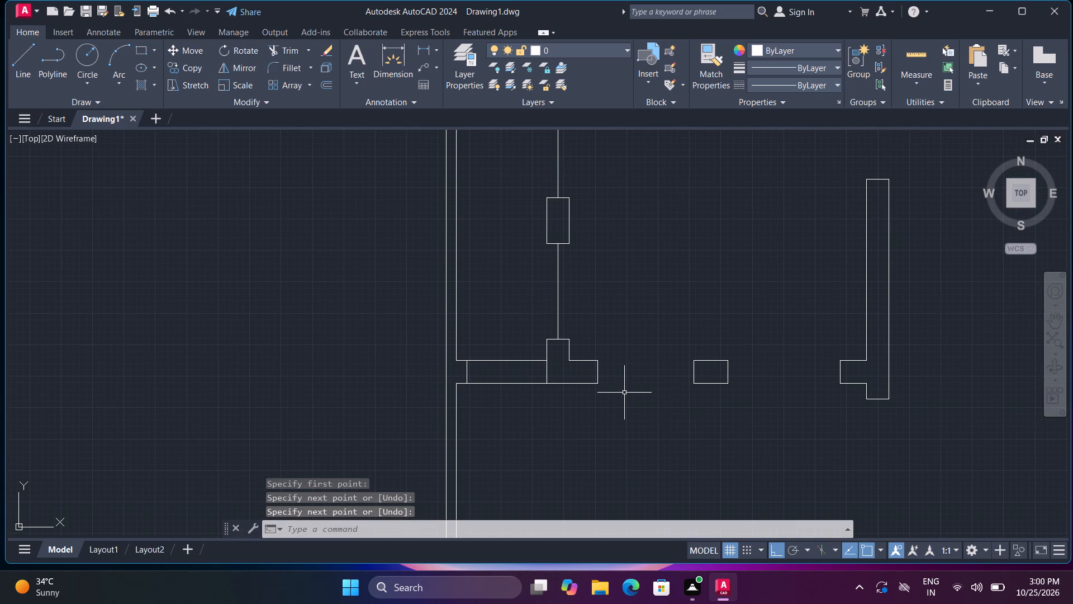
middle_click_drag(618, 394, 559, 406)
key("space")
left_click(539, 383)
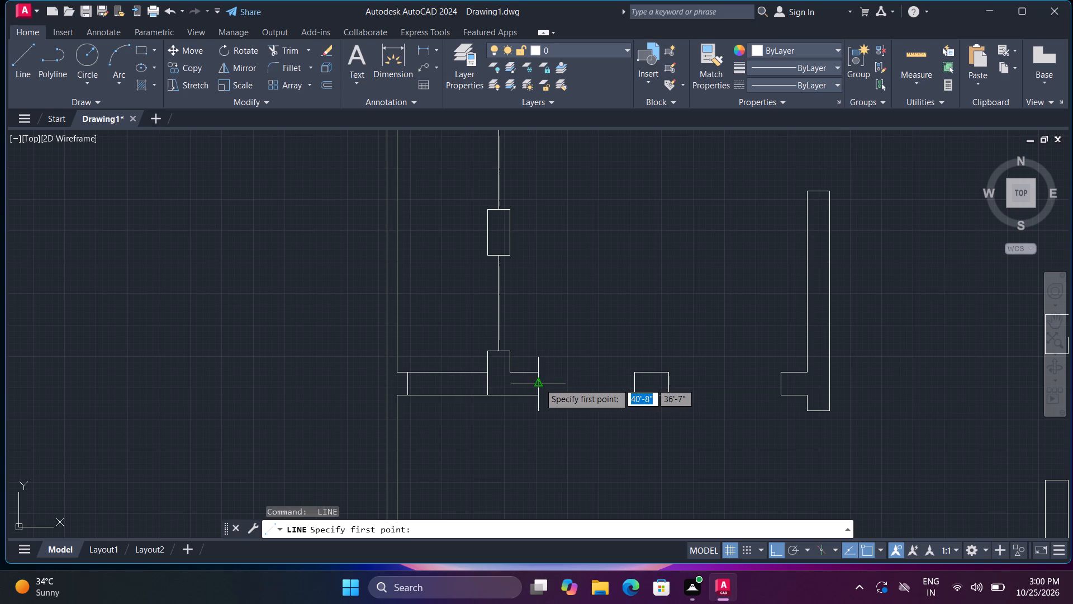
left_click(637, 384)
key("space")
key("space")
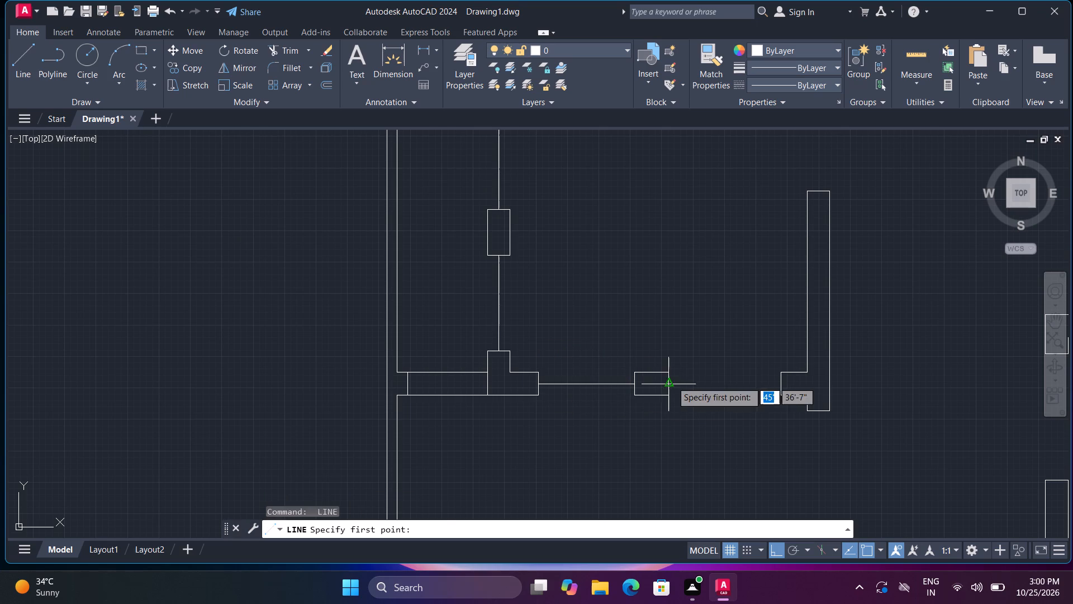
left_click(670, 381)
left_click(784, 383)
key("space")
Draw a vertical centre line across the opening between the top boundary wall's stub and the house's upper-right wall corner.
scroll(777, 394, "down", 3)
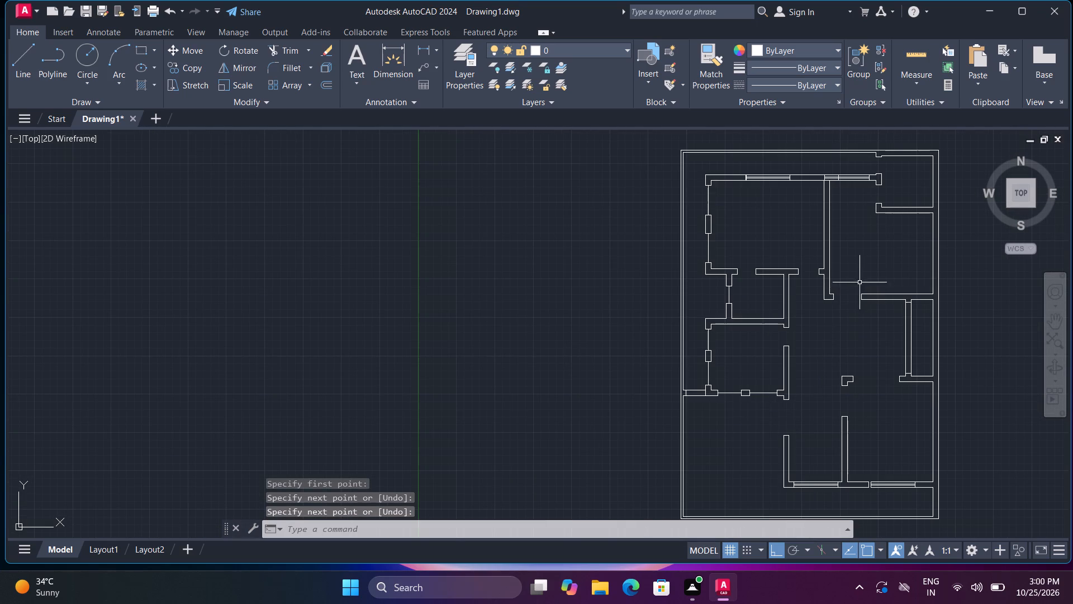
middle_click_drag(861, 270, 681, 522)
scroll(697, 417, "up", 2)
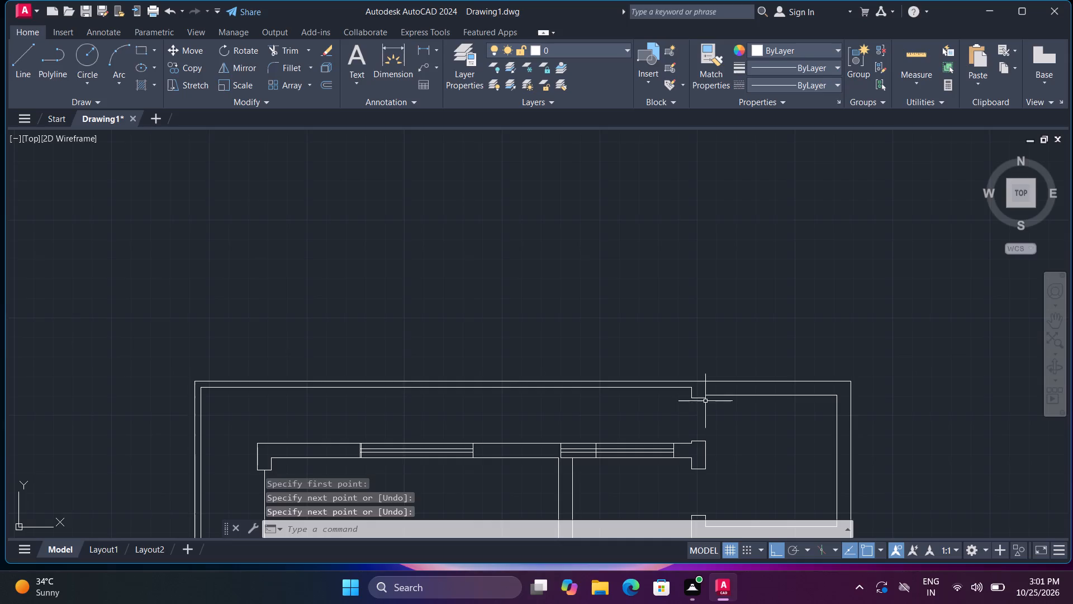
scroll(695, 407, "up", 3)
key("space")
left_click(703, 371)
scroll(696, 428, "down", 2)
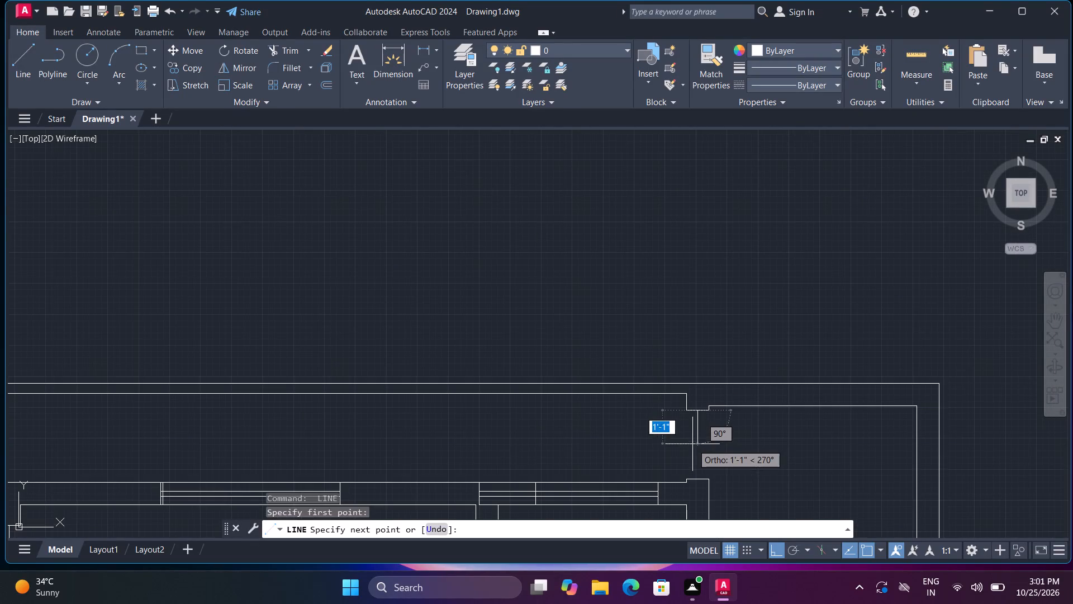
middle_click_drag(692, 444, 696, 405)
left_click(701, 437)
key("space")
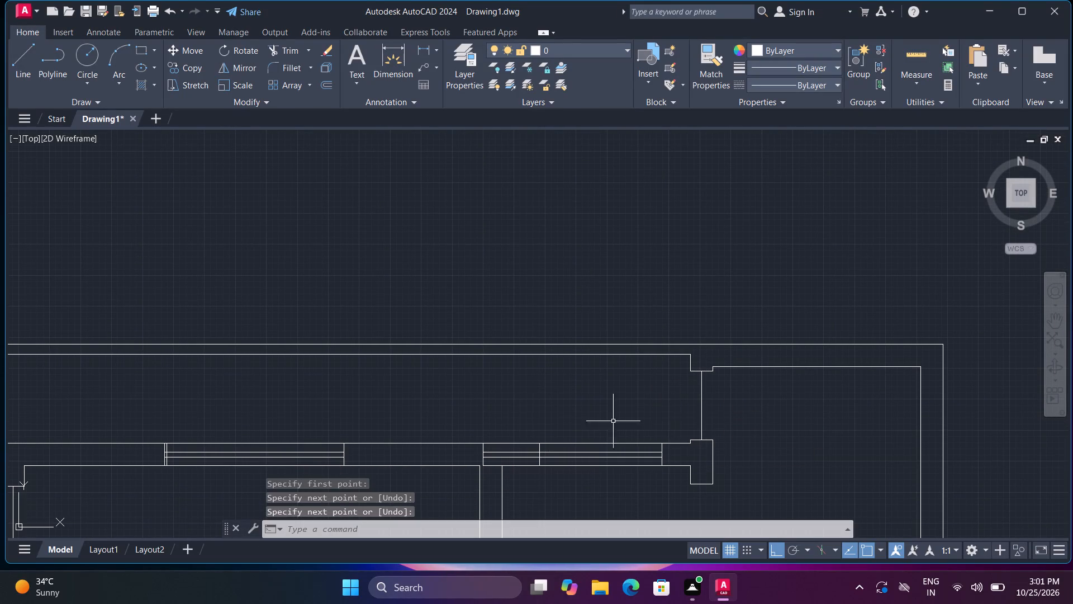
Trim off the excess left-hand section of the right window in the house's top wall.
type("tr")
key("space")
scroll(542, 462, "up", 2)
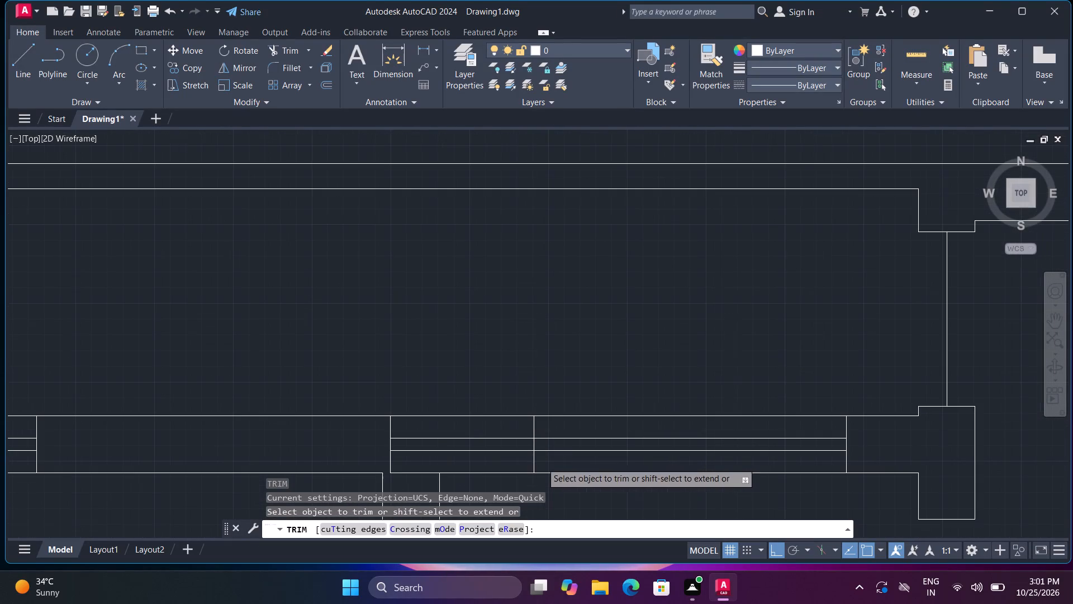
left_click_drag(512, 457, 387, 433)
scroll(349, 442, "down", 1)
left_click(398, 462)
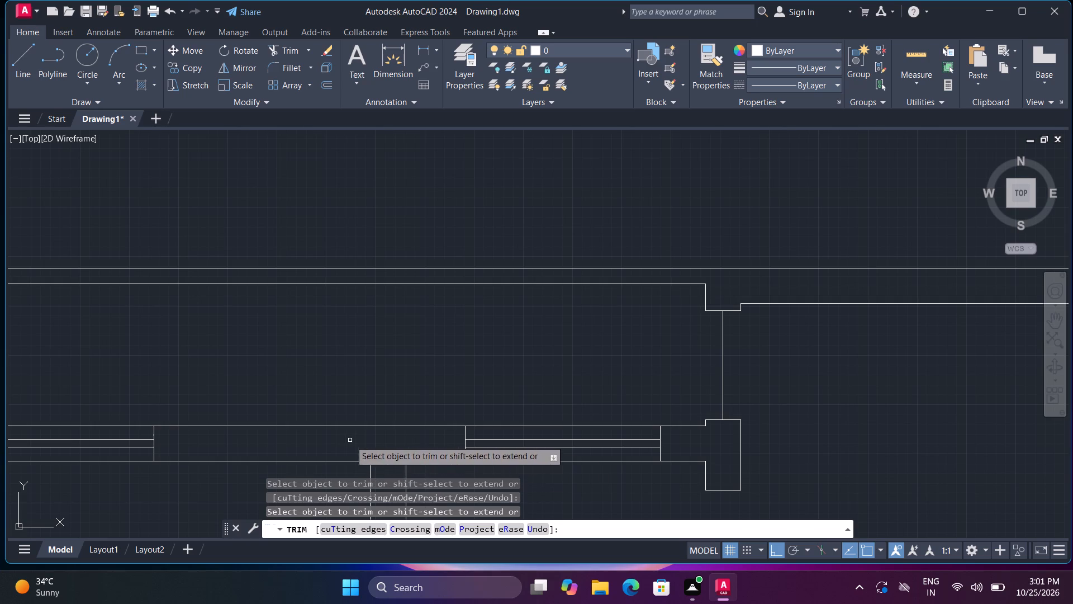
Trim the extra end line and short glazing stubs at the left end of the left window in the top wall.
middle_click_drag(351, 440, 778, 458)
middle_click(778, 458)
middle_click_drag(543, 426, 780, 347)
scroll(509, 374, "up", 2)
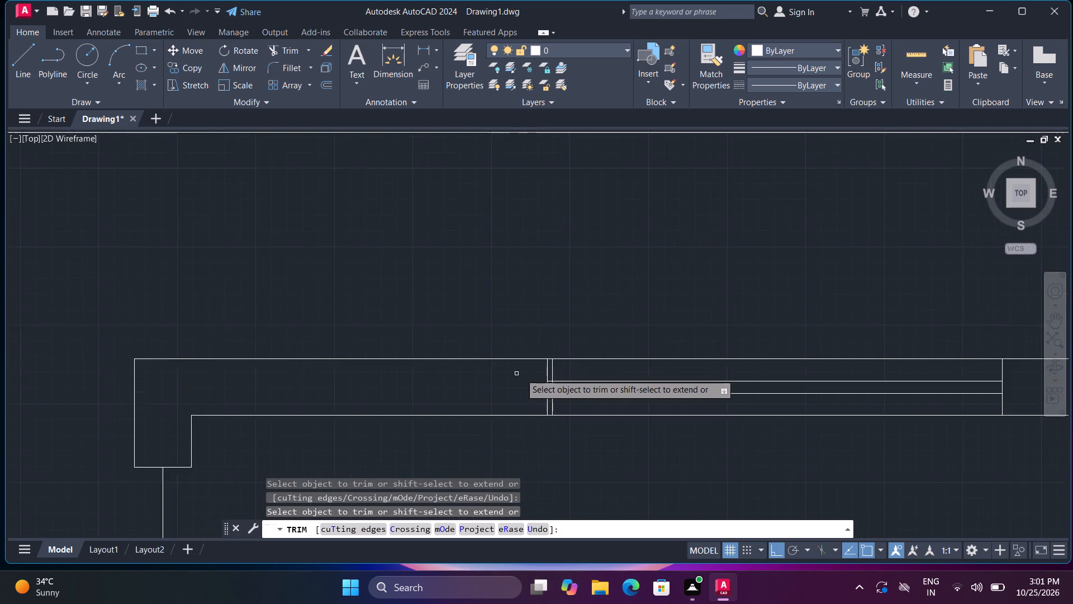
scroll(531, 374, "up", 3)
left_click_drag(659, 502, 667, 421)
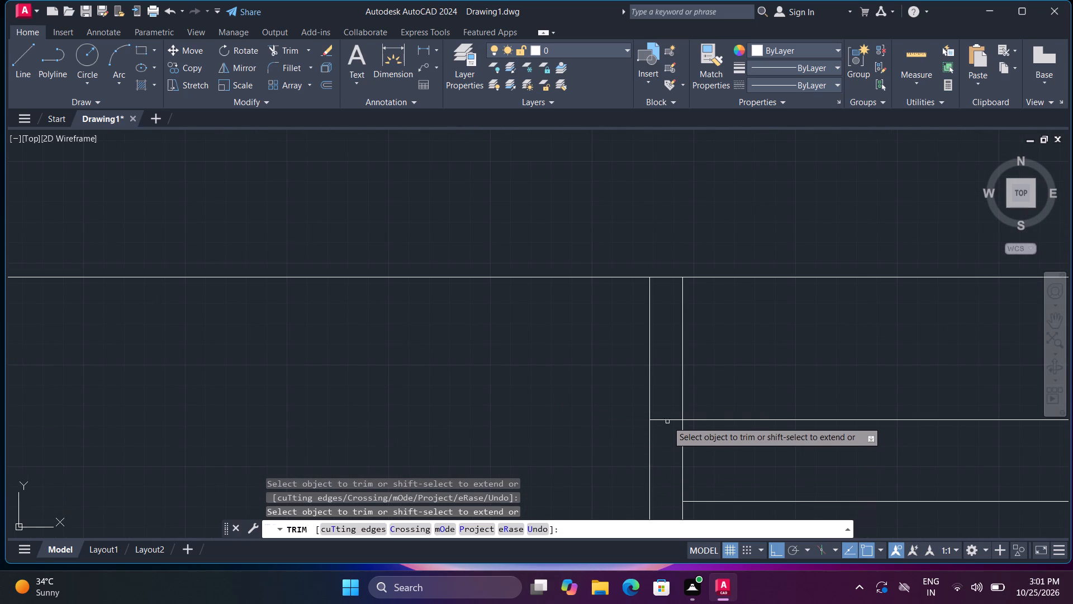
left_click_drag(667, 421, 667, 418)
left_click(667, 418)
left_click(642, 435)
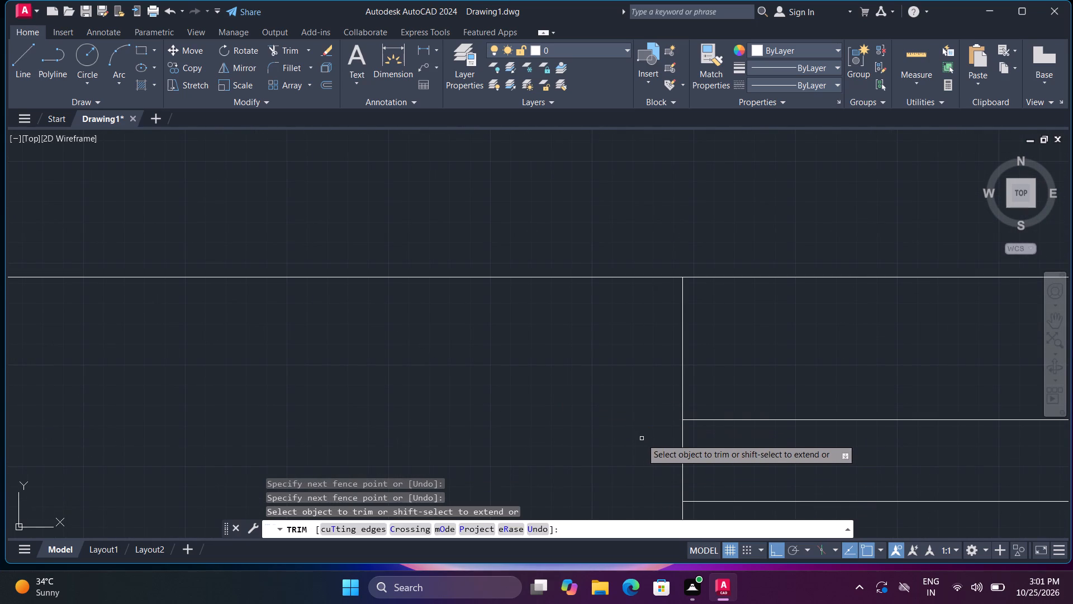
scroll(642, 442, "down", 4)
scroll(753, 471, "down", 3)
middle_click_drag(766, 485, 500, 324)
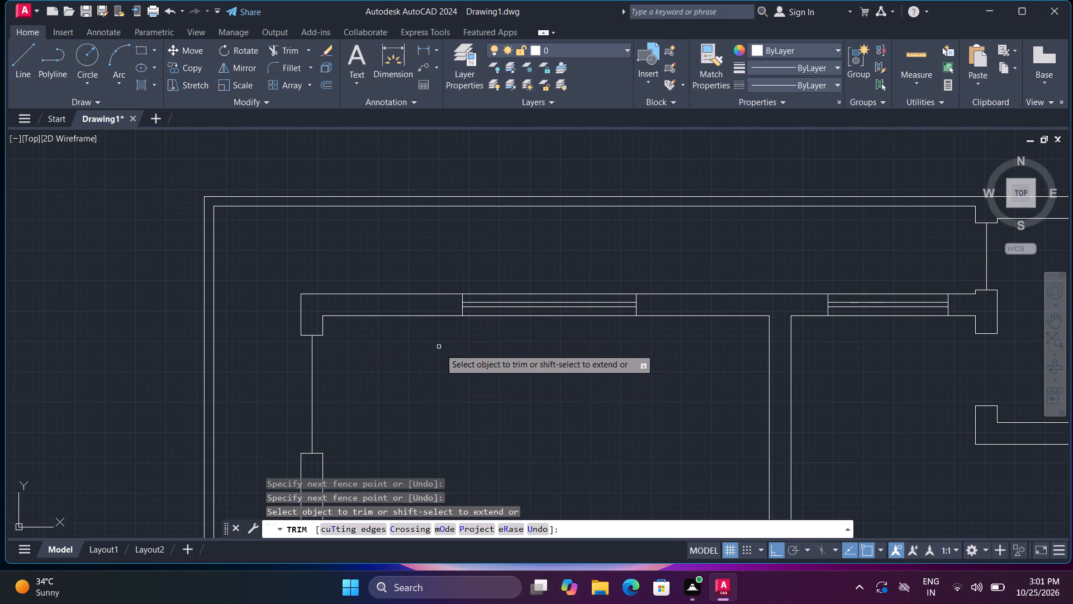
key("Escape")
Using Offset in Through mode, offset the centre line of the upper-left room's upper left-wall opening 1" to each side.
type("o")
key("space")
key("t")
key("space")
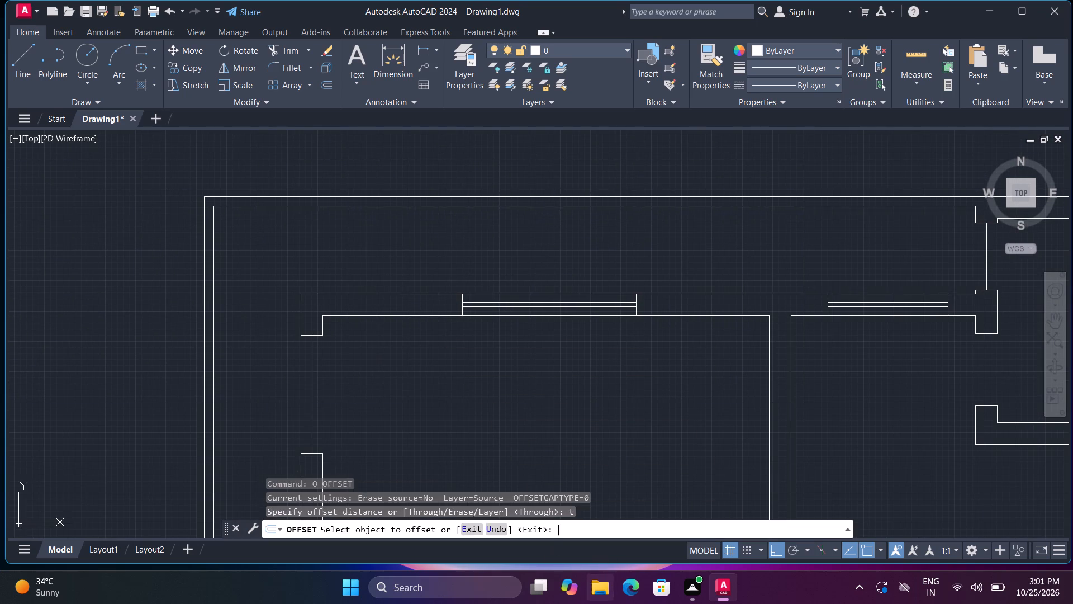
middle_click_drag(325, 403, 372, 371)
scroll(350, 385, "up", 3)
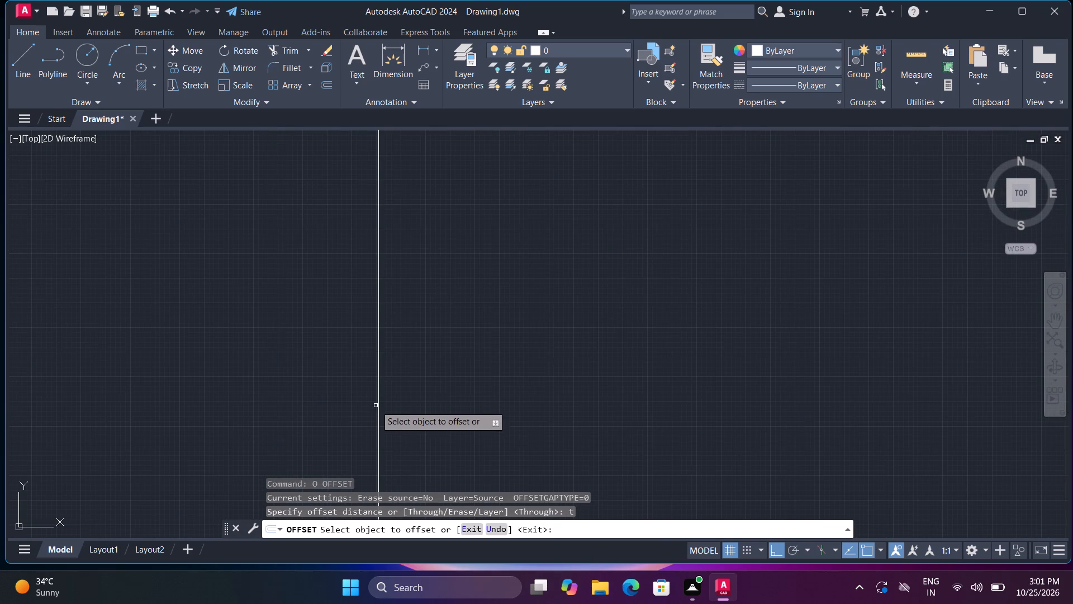
scroll(377, 408, "down", 3)
scroll(378, 409, "up", 1)
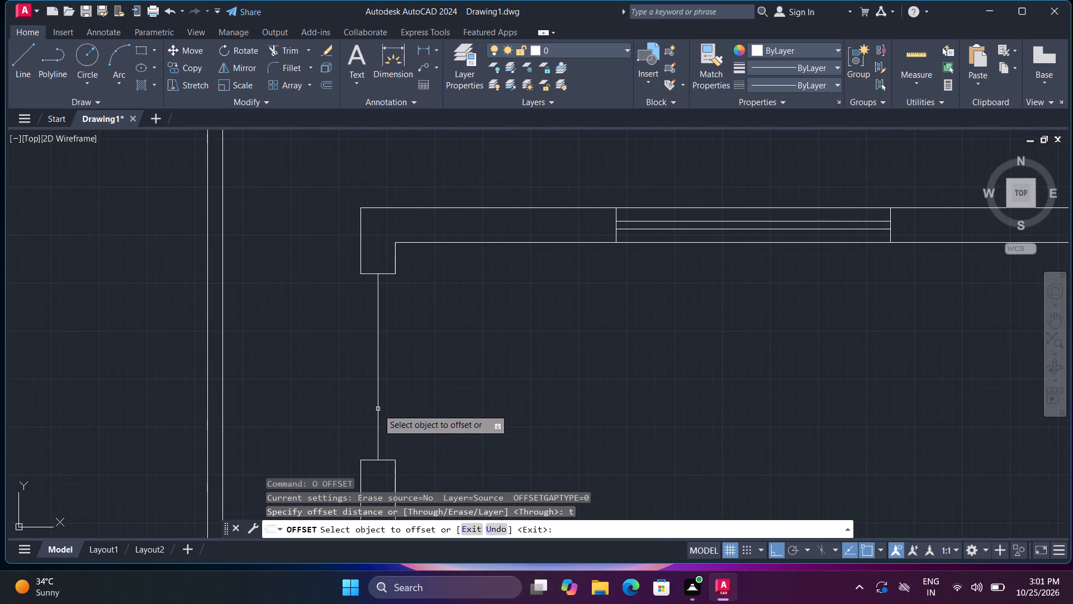
left_click(378, 409)
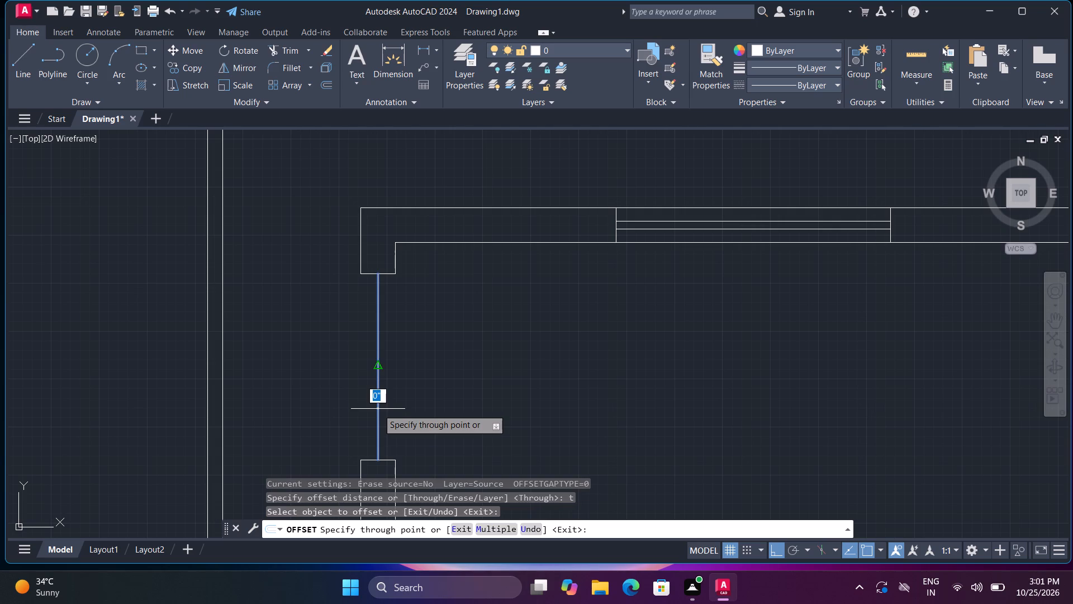
key("1")
key("shift+quotedbl")
key("Return")
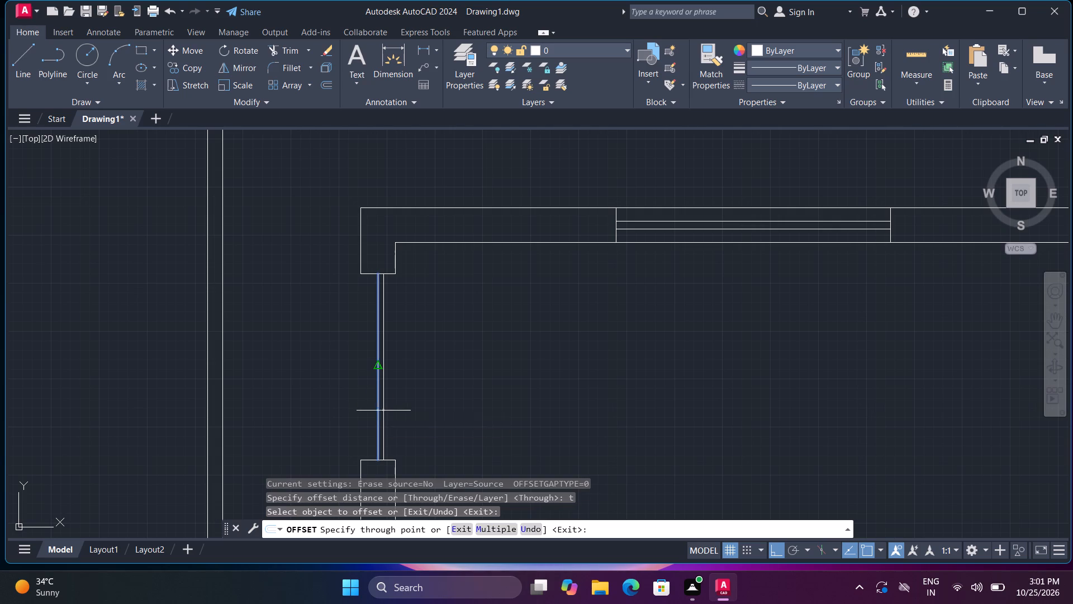
left_click(378, 421)
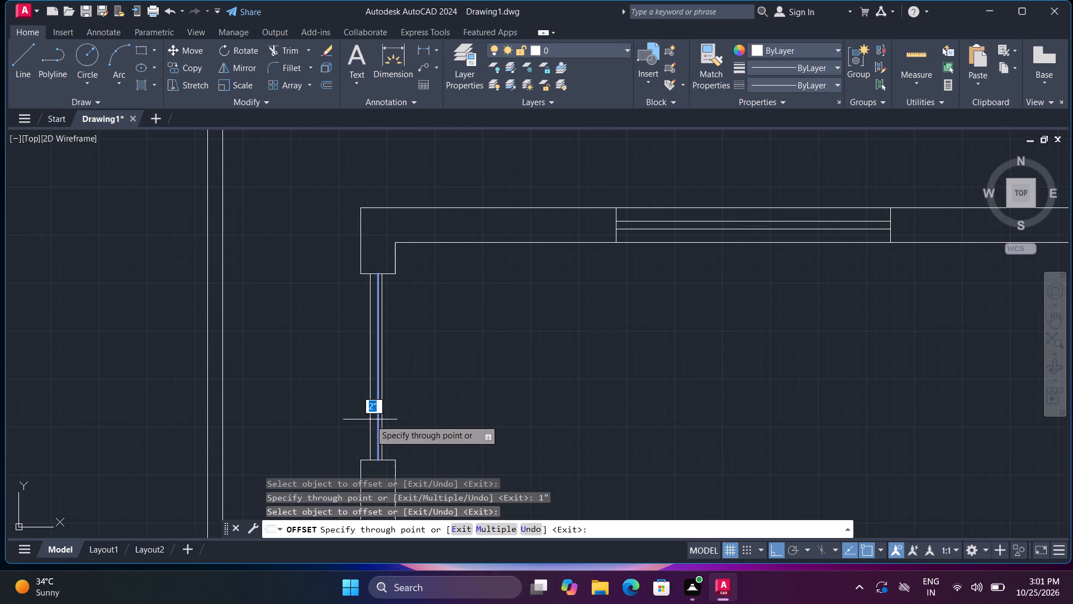
key("1")
key("shift+quotedbl")
key("Return")
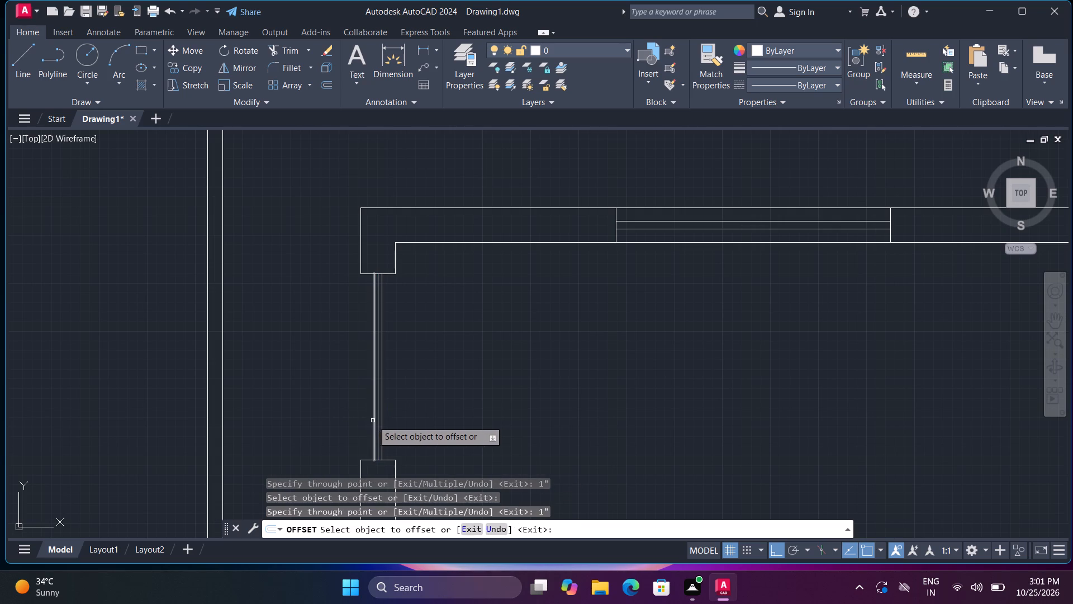
Offset the outer glazing lines of the upper-left room's upper left-wall window through the wall corners to form both window faces.
left_click(373, 421)
left_click(360, 458)
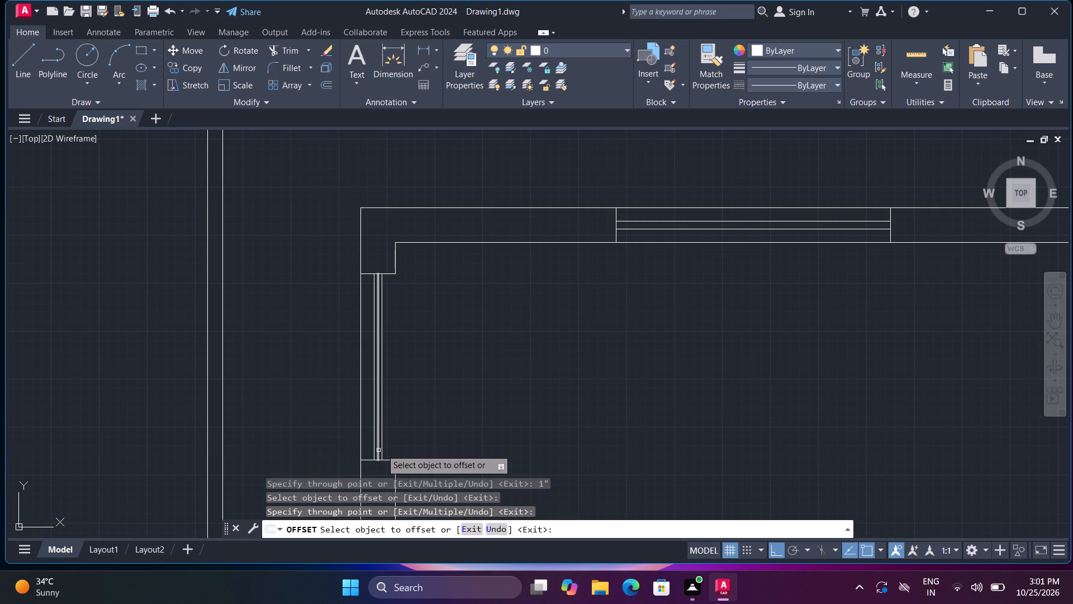
left_click(384, 449)
left_click(379, 448)
left_click(392, 462)
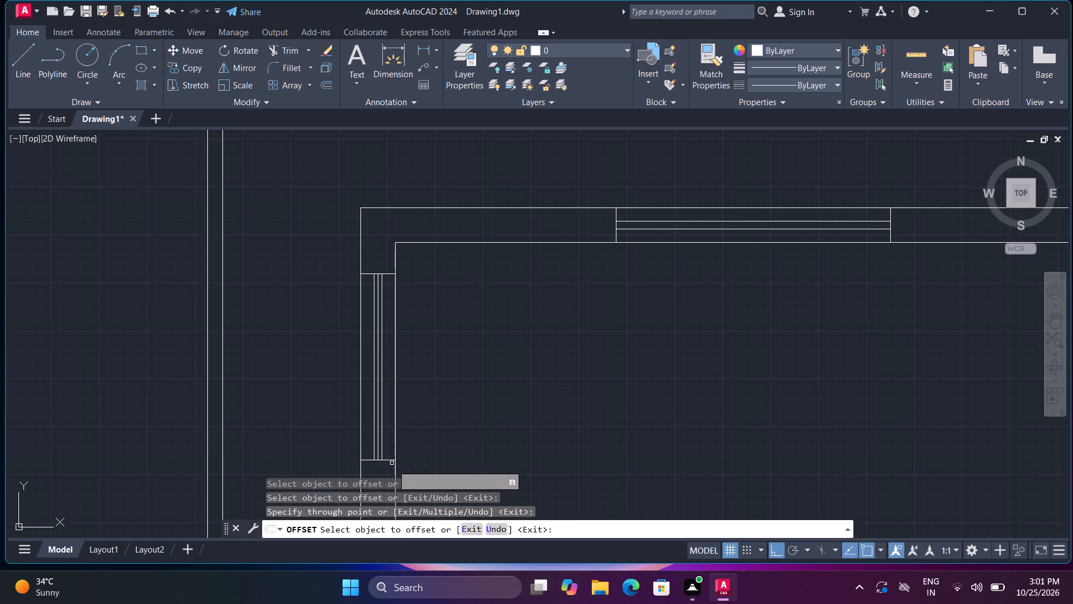
Offset the centre line of the upper-left room's lower left-wall opening 1" to each side.
scroll(414, 474, "down", 1)
middle_click_drag(427, 447, 480, 163)
middle_click(480, 162)
scroll(420, 281, "up", 1)
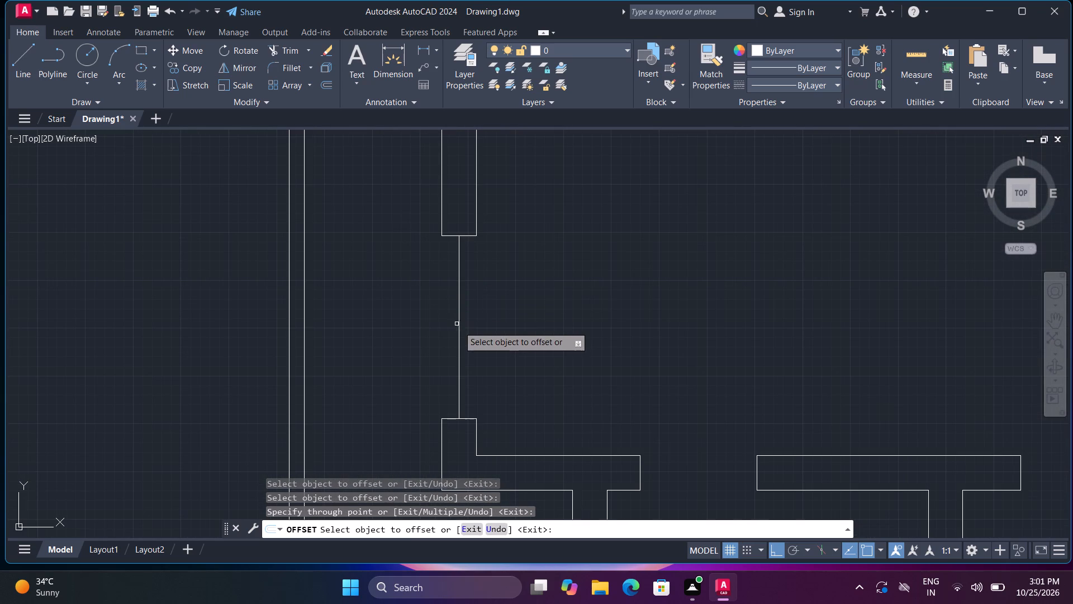
left_click(460, 331)
key("1")
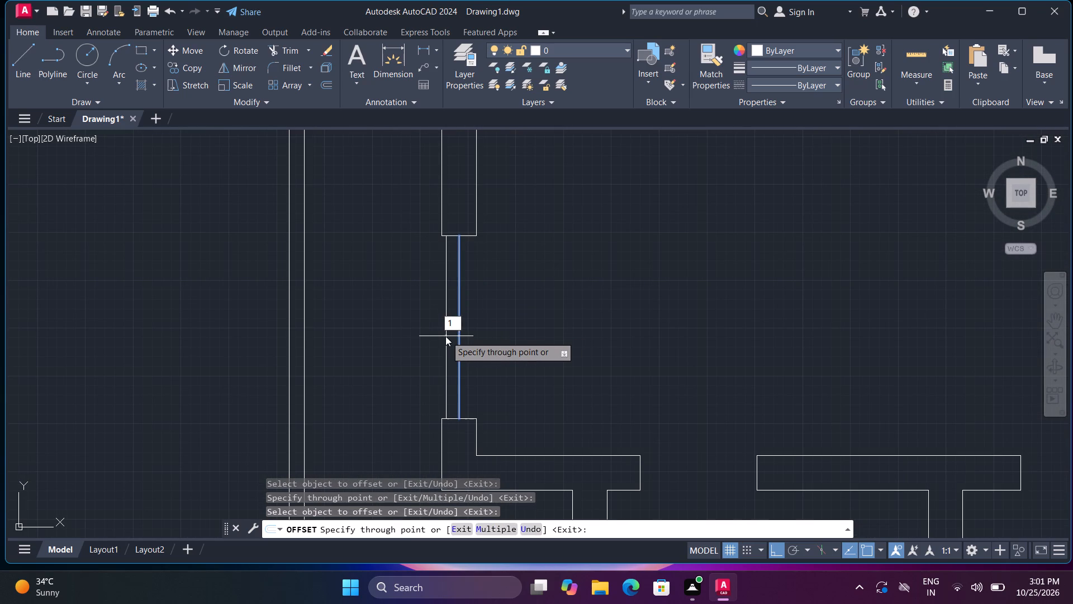
key("shift+quotedbl")
key("Return")
left_click(457, 348)
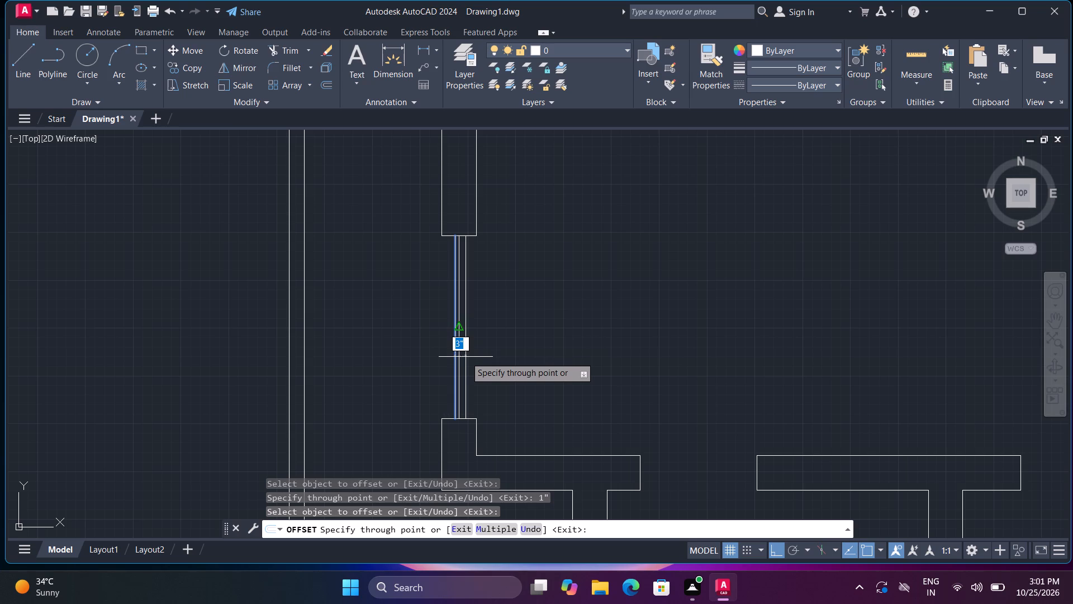
key("1")
key("shift+quotedbl")
key("Return")
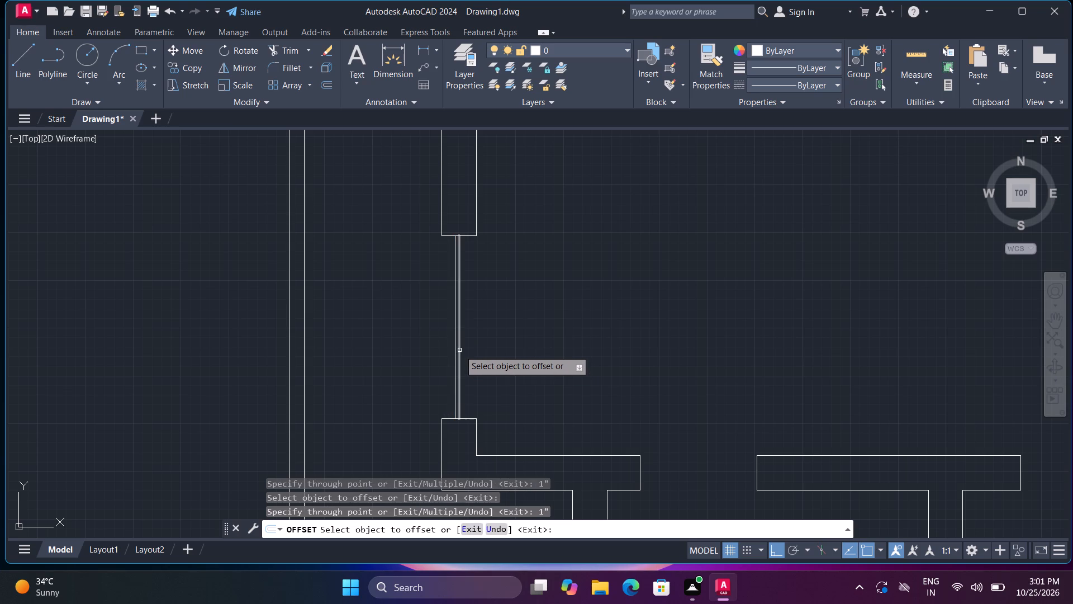
left_click(459, 350)
key("1")
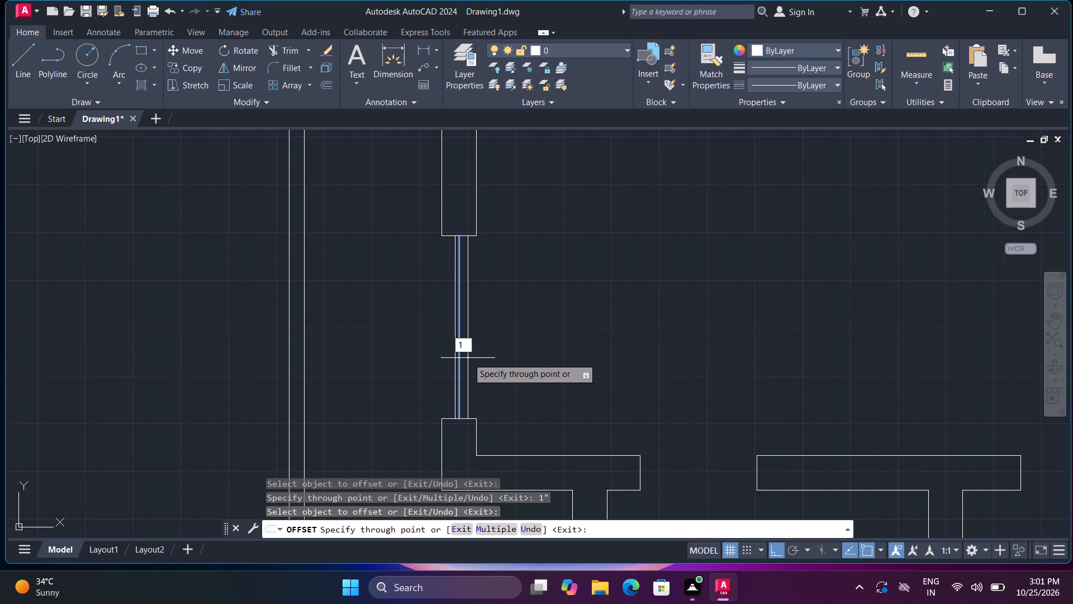
key("shift+quotedbl")
key("Return")
Offset glazing lines of the upper-left room's lower left-wall window through the wall corners to form its inner and outer faces.
left_click(461, 355)
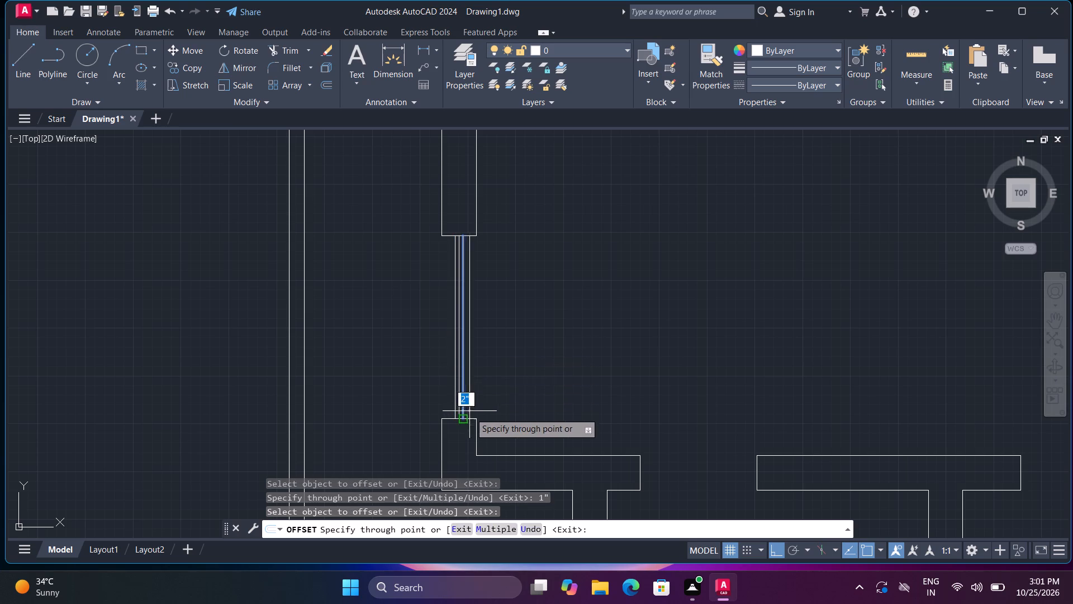
left_click(473, 421)
left_click(459, 402)
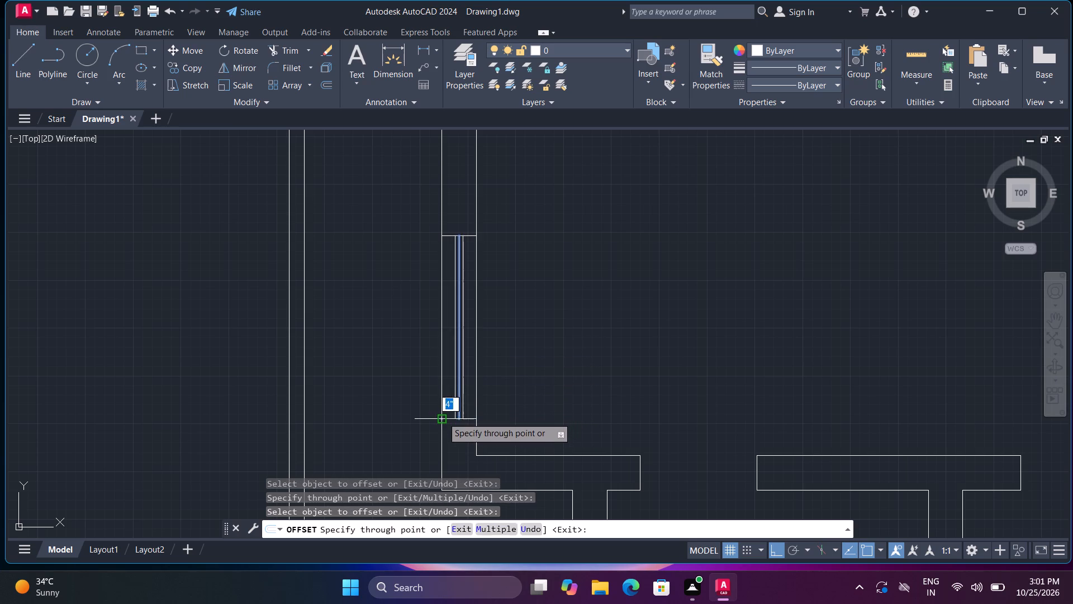
left_click(443, 417)
Offset the centre line of the opening in the small middle room's recessed left wall 1" to each side.
scroll(446, 419, "down", 2)
middle_click_drag(504, 436, 500, 237)
middle_click(500, 236)
scroll(505, 305, "up", 2)
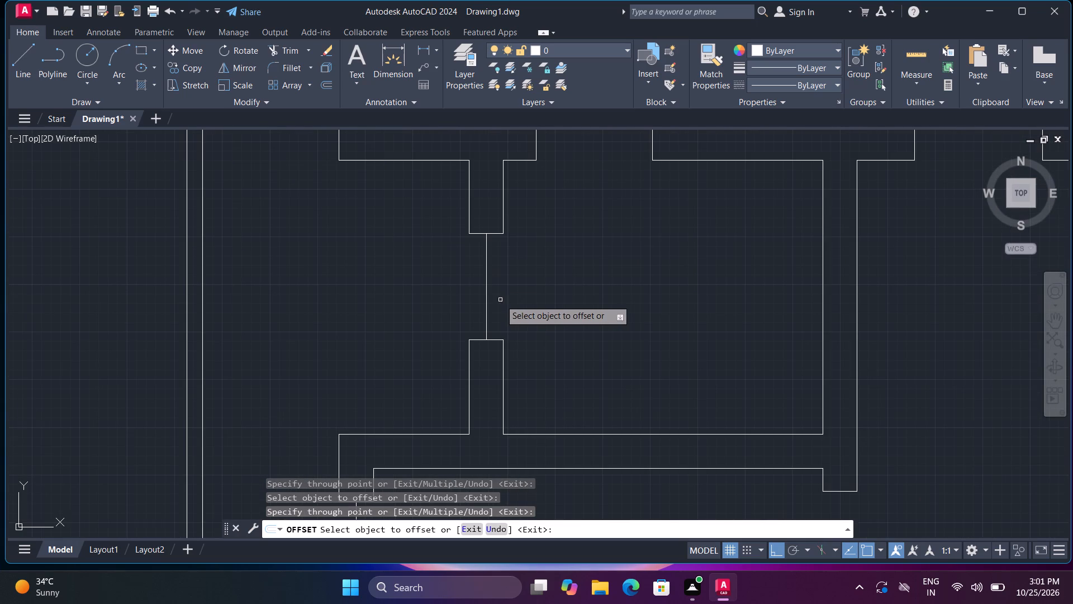
left_click(486, 296)
key("1")
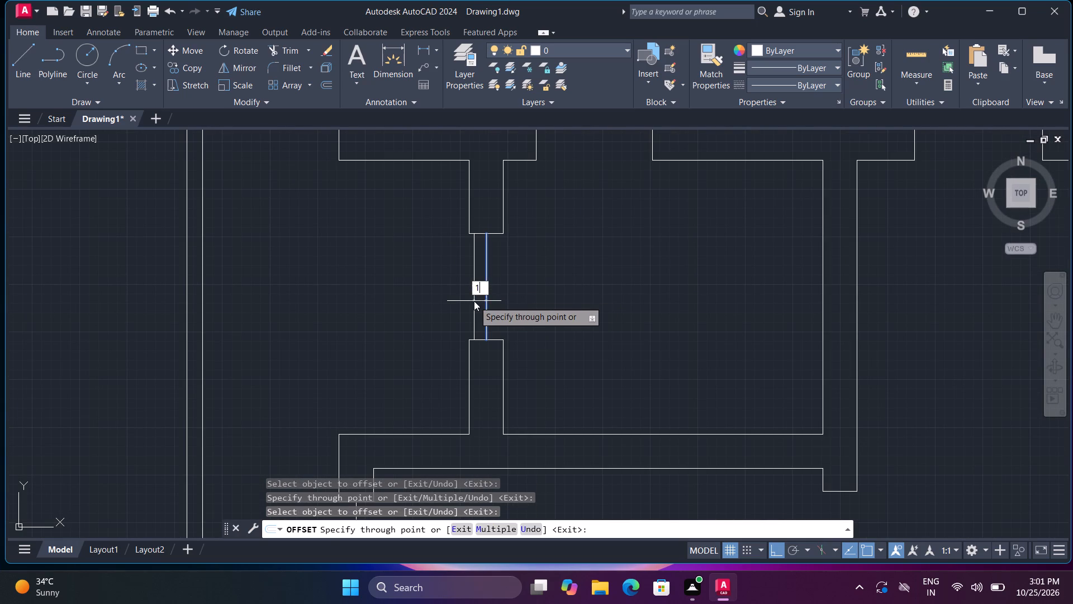
key("shift+quotedbl")
key("Return")
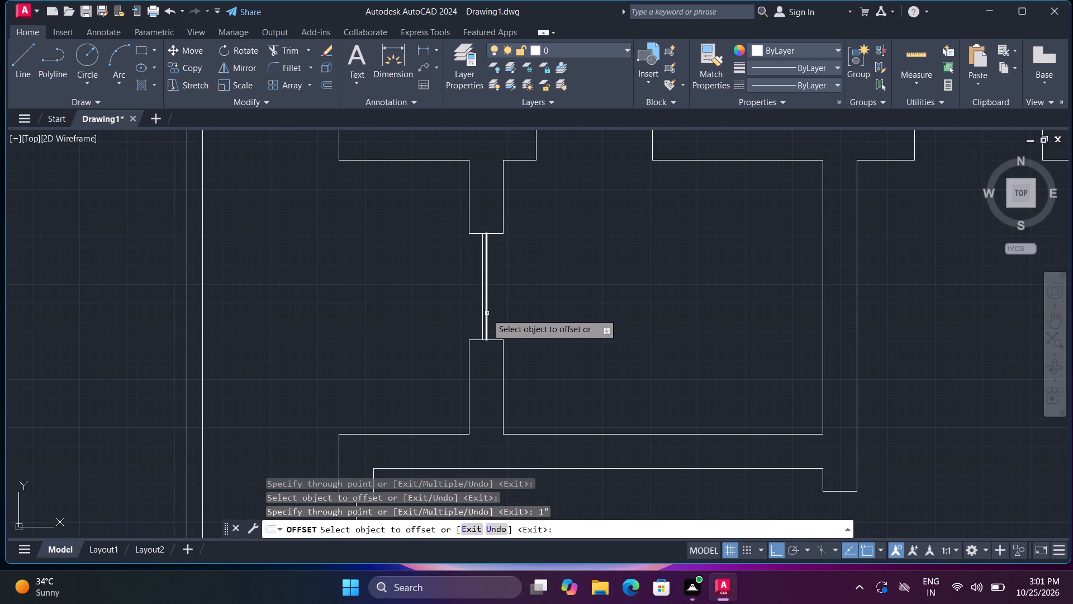
left_click(487, 313)
key("1")
key("shift+quotedbl")
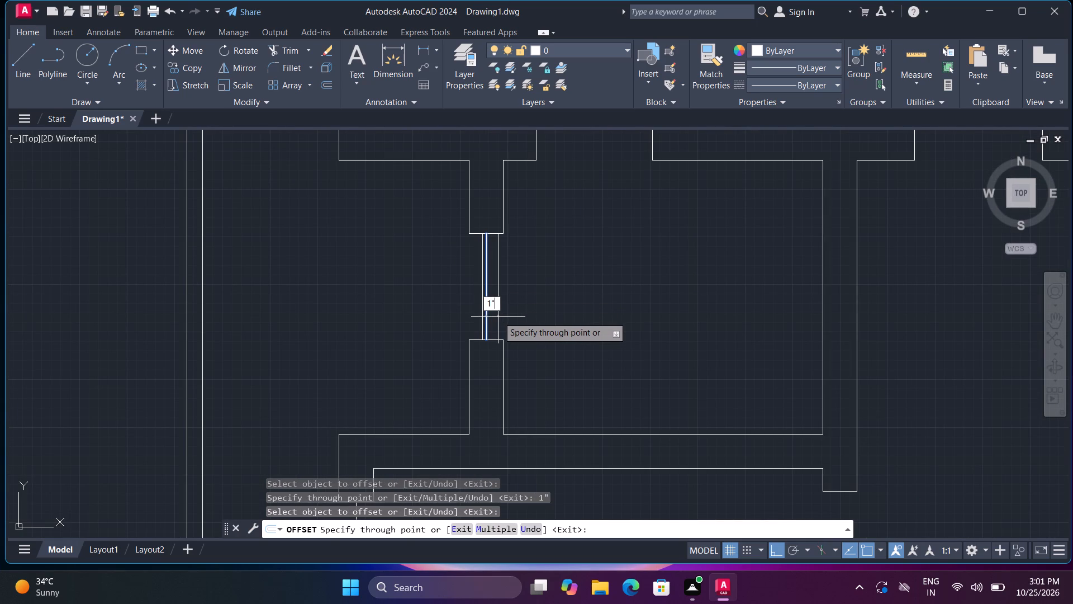
key("Return")
Offset the right glazing line of the small middle room's window through the wall corners to form both window faces.
left_click(490, 313)
left_click(502, 342)
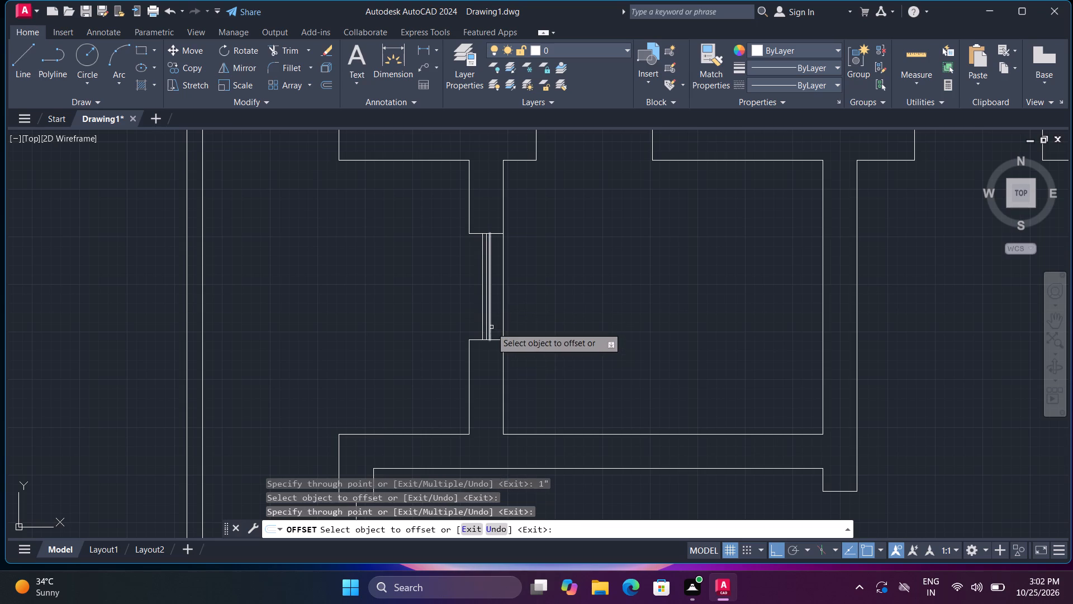
left_click(491, 327)
left_click(473, 337)
Offset the centre line of the lower-left room's upper left-wall opening 1" to each side.
middle_click_drag(477, 390, 493, 198)
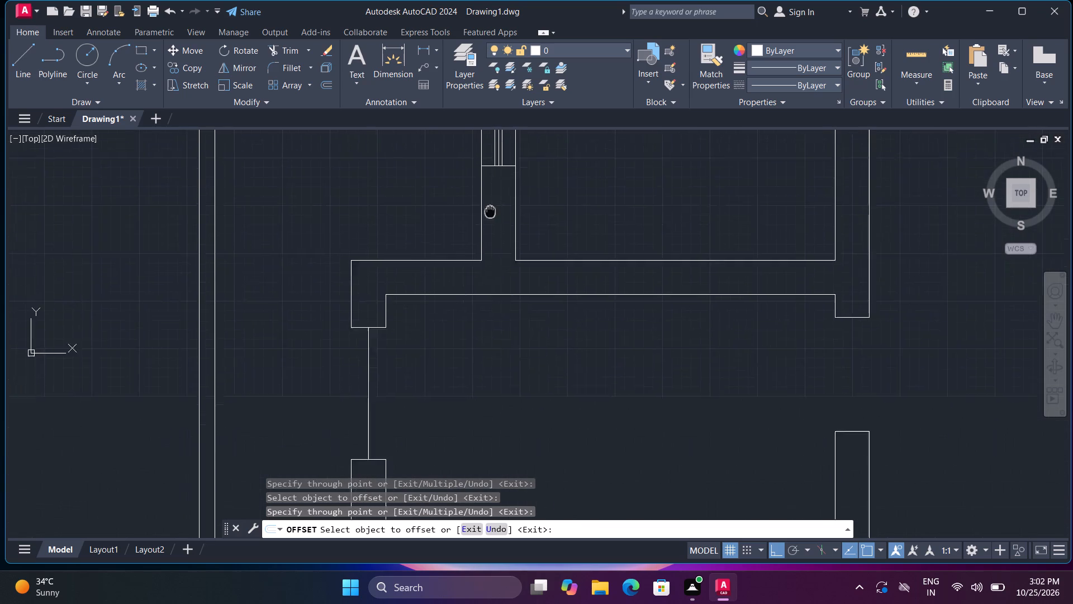
middle_click_drag(493, 198, 495, 188)
middle_click(495, 188)
left_click(372, 356)
left_click(374, 358)
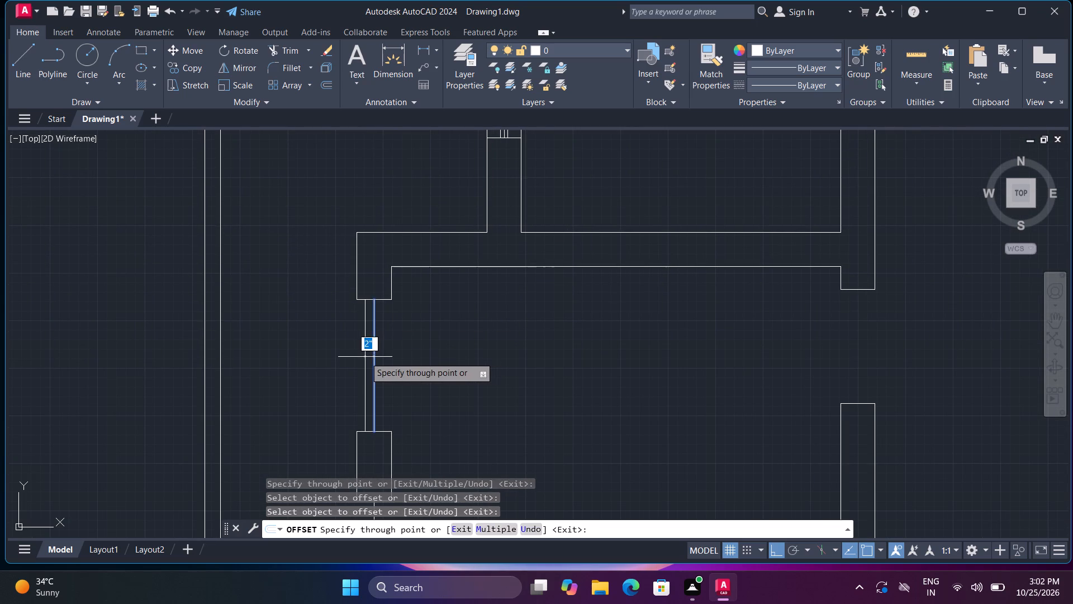
key("1")
key("shift+quotedbl")
key("Return")
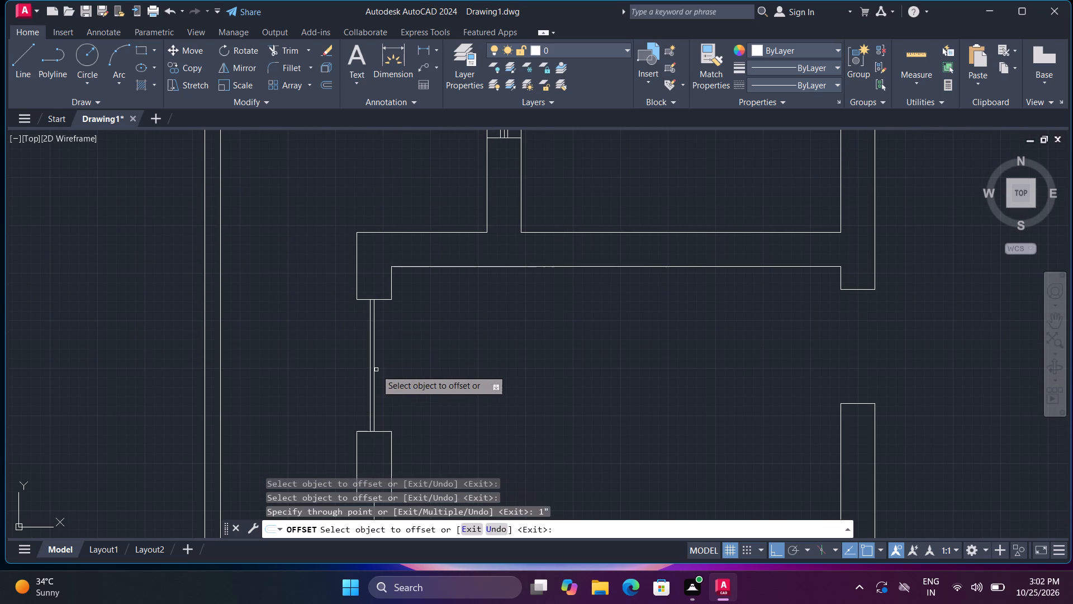
left_click(376, 370)
left_click(374, 372)
key("1")
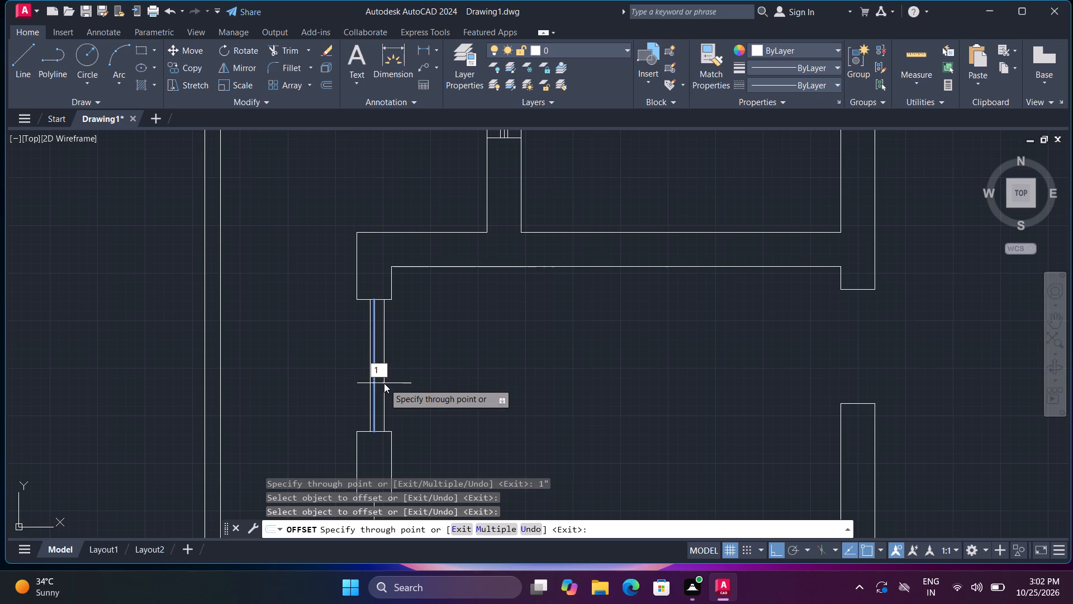
key("shift+quotedbl")
key("Return")
Offset glazing lines of the lower-left room's upper left-wall window through the wall corners to form its inner and outer faces.
left_click(377, 379)
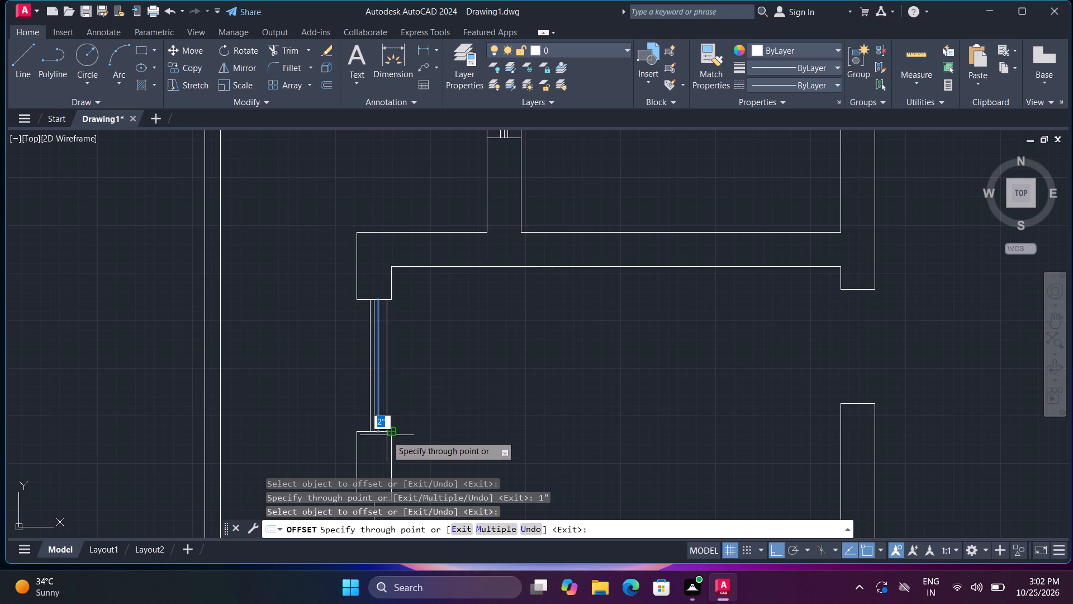
left_click(394, 430)
left_click(376, 410)
left_click(358, 431)
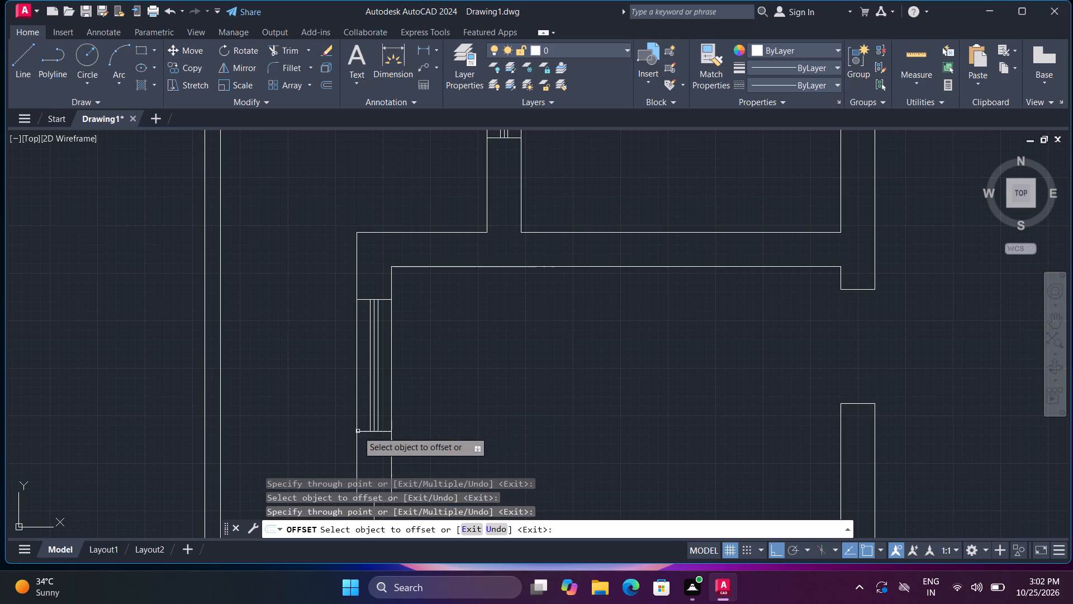
Offset the centre line of the lower-left room's lower left-wall opening 1" to each side.
scroll(476, 275, "down", 2)
scroll(432, 386, "up", 2)
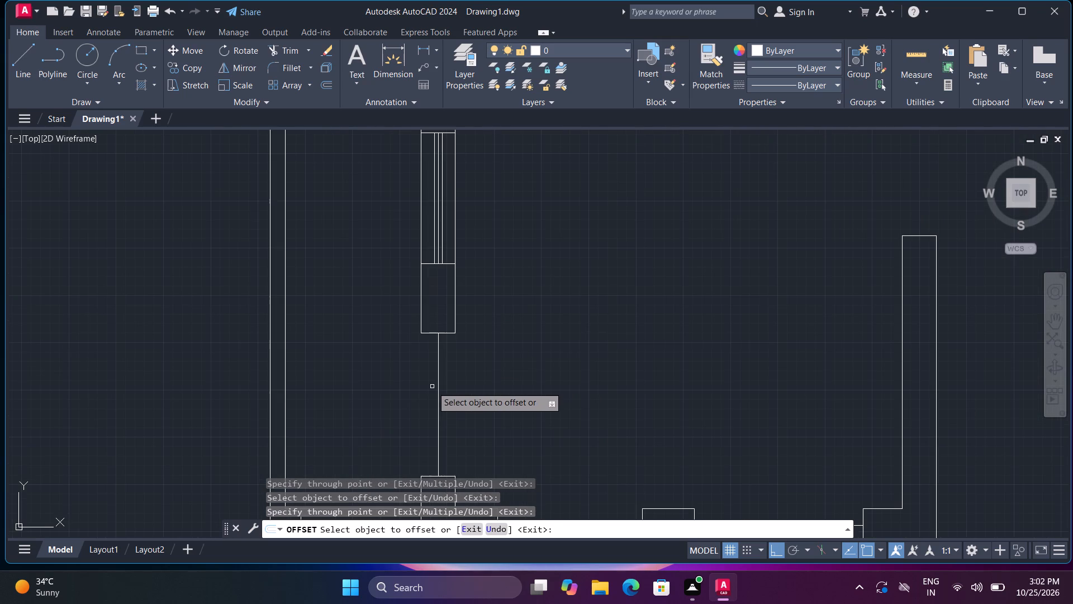
left_click(439, 398)
key("1")
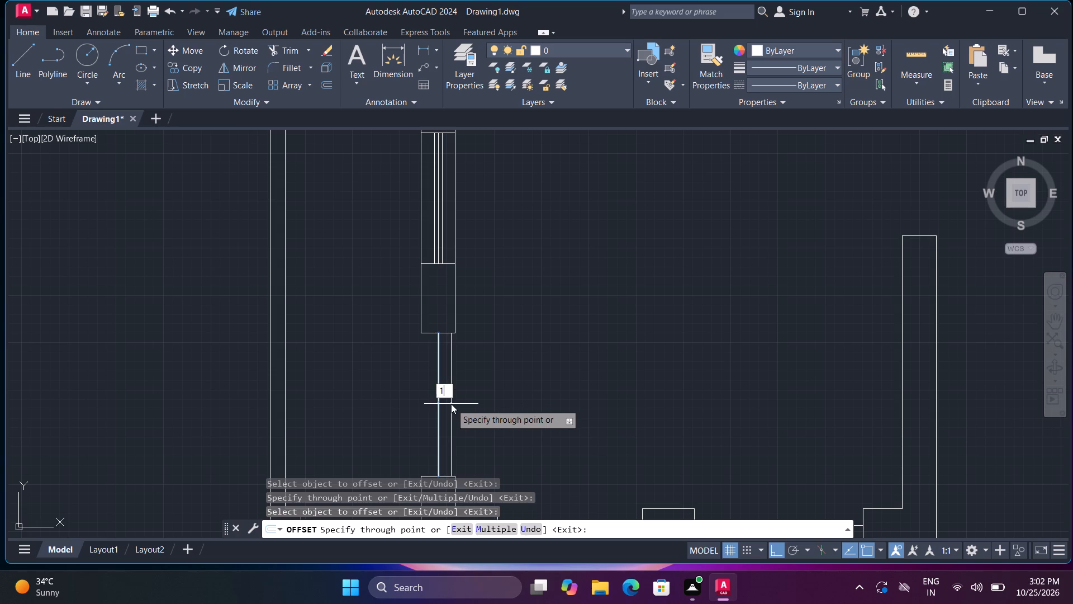
key("shift+Return")
key("shift+quotedbl")
left_click(439, 400)
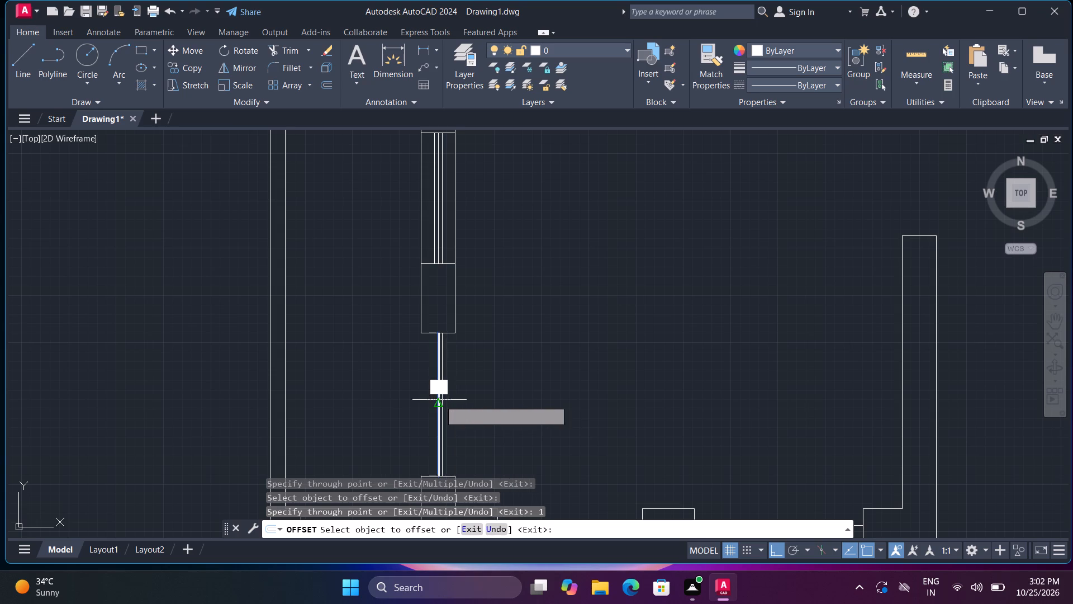
key("1")
key("shift+quotedbl")
key("Return")
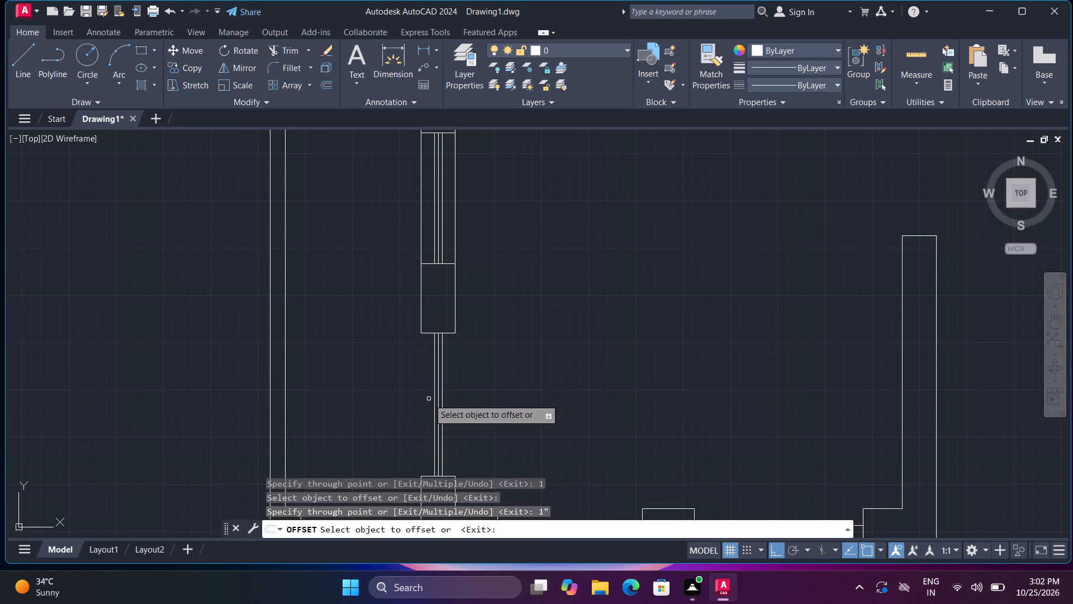
Offset glazing lines of the lower-left room's lower left-wall window through the wall corners to form its outer and inner faces.
left_click(436, 408)
left_click(421, 333)
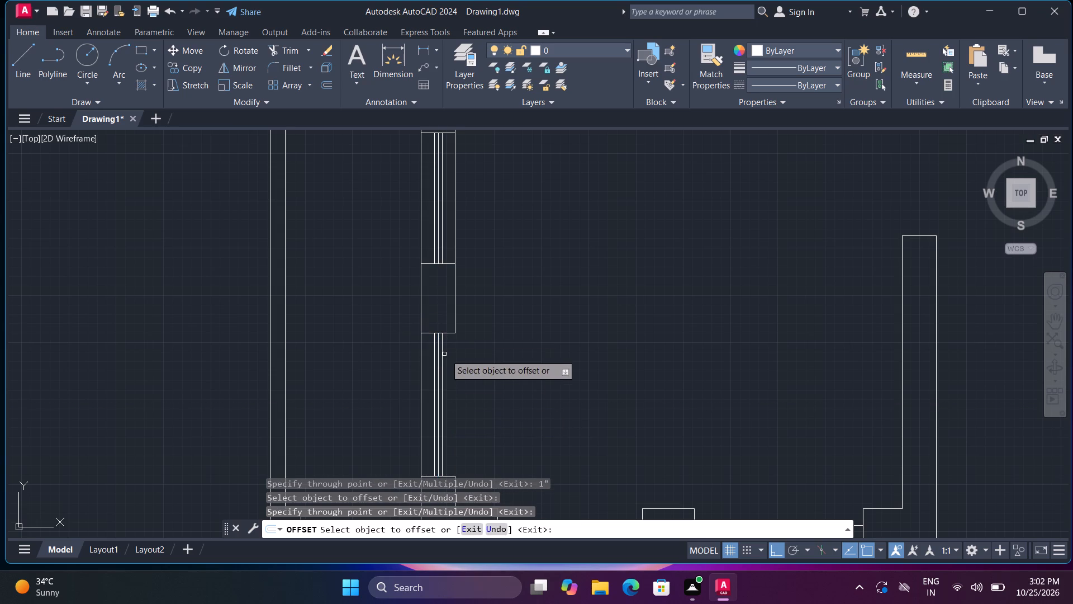
left_click(444, 352)
left_click(455, 333)
Offset the centre line of the left opening in the lower-left room's bottom wall 1" to each side.
scroll(484, 377, "down", 2)
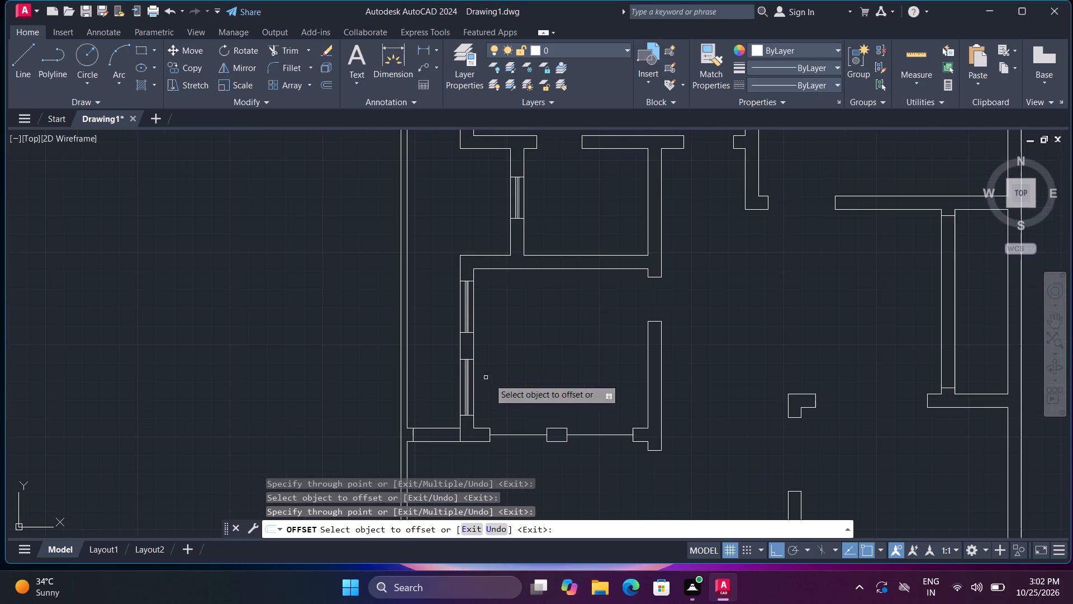
middle_click_drag(525, 455, 509, 377)
middle_click(507, 372)
scroll(502, 367, "up", 3)
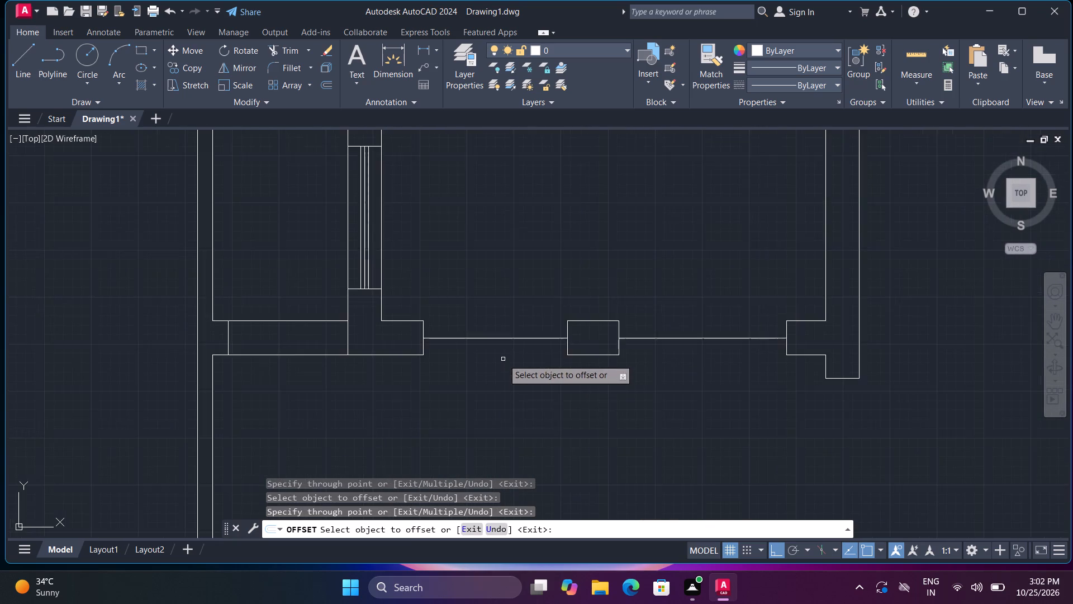
middle_click_drag(502, 357, 507, 421)
left_click(523, 391)
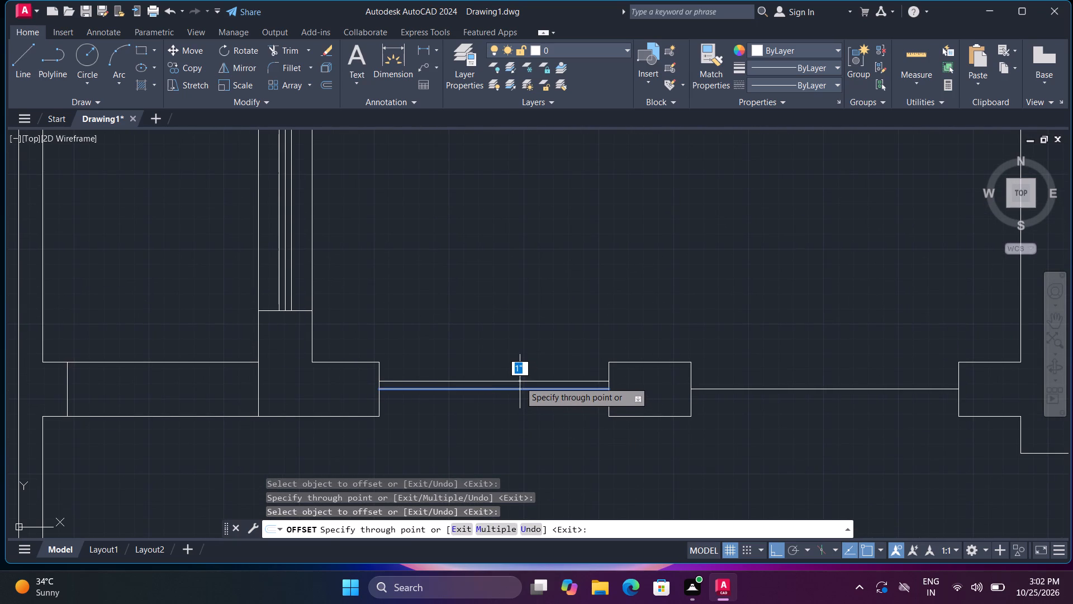
key("1")
key("shift+quotedbl")
key("Return")
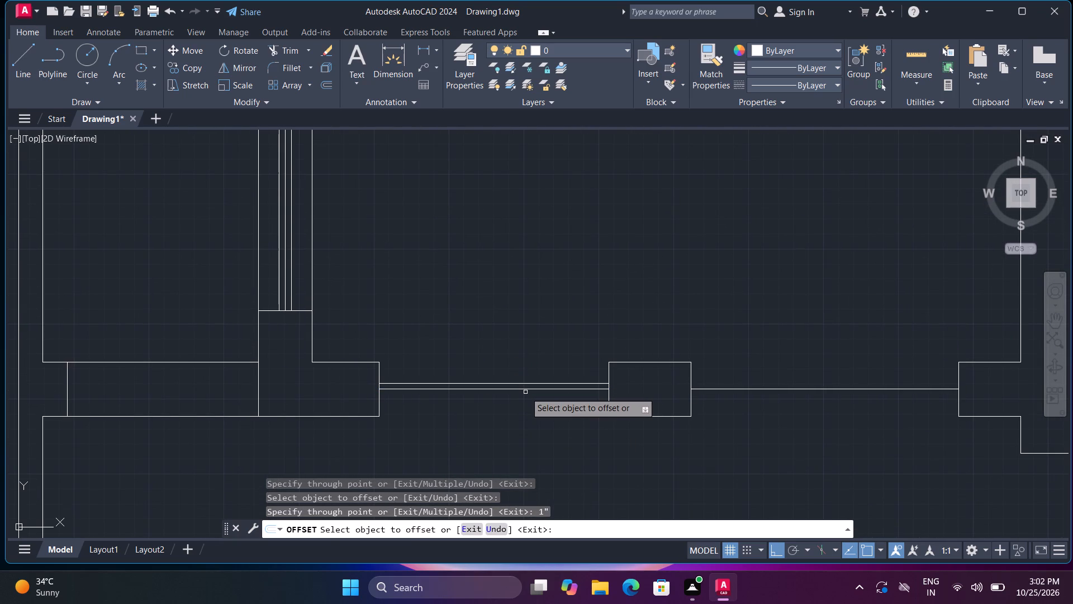
left_click(525, 390)
key("1")
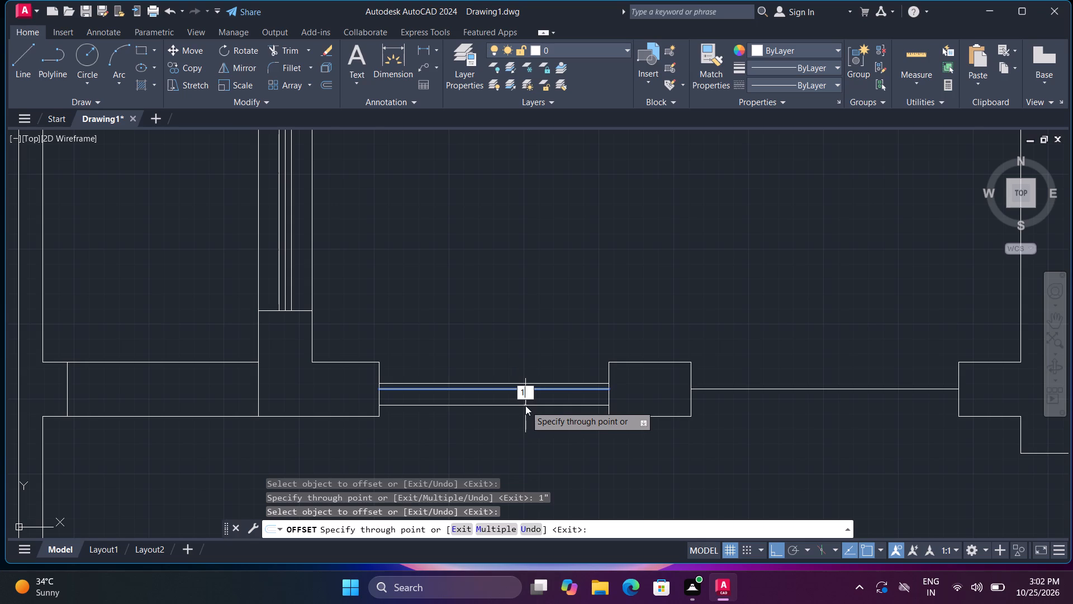
key("shift+quotedbl")
key("Return")
Offset the outer glazing lines of the bottom wall's left window through the wall corners to form its lower and upper faces.
left_click(524, 396)
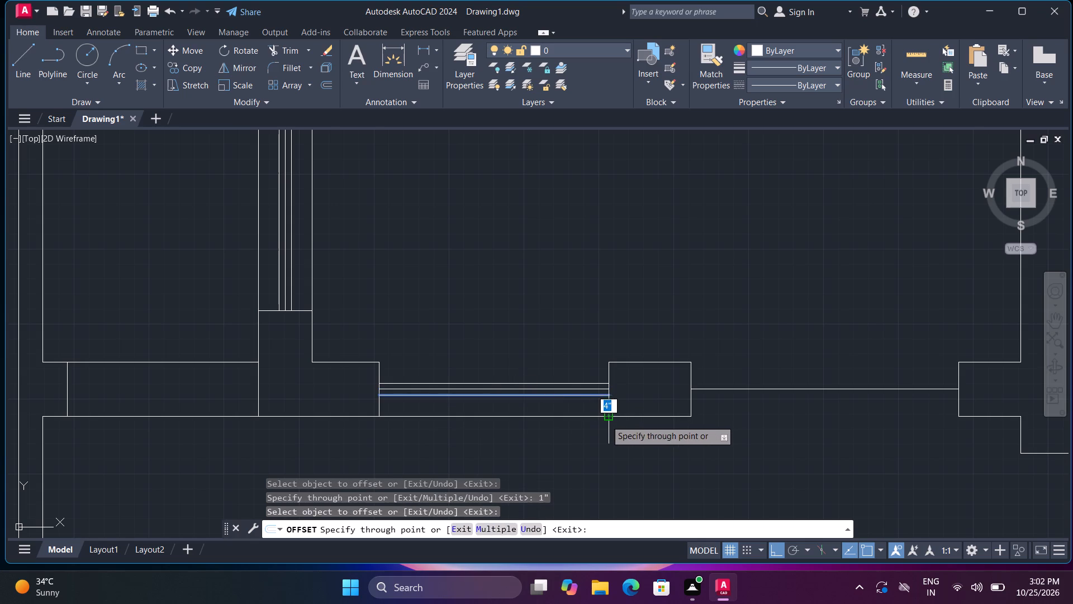
left_click(606, 420)
left_click(596, 384)
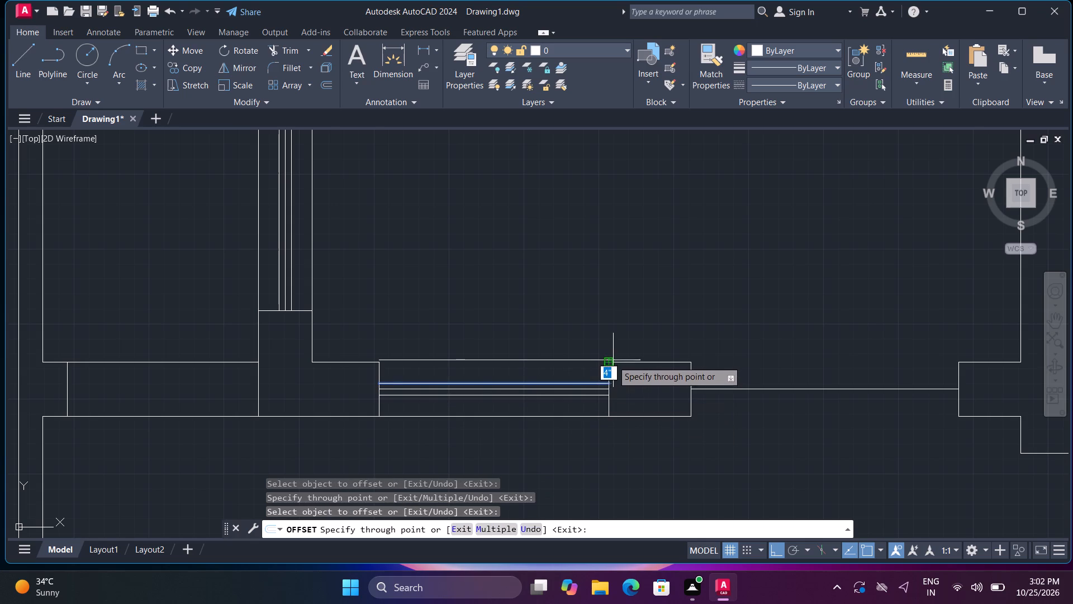
left_click(610, 364)
Offset the centre line of the right opening in the lower-left room's bottom wall 1" to each side.
left_click(754, 390)
type("1\"")
key("Return")
left_click(757, 389)
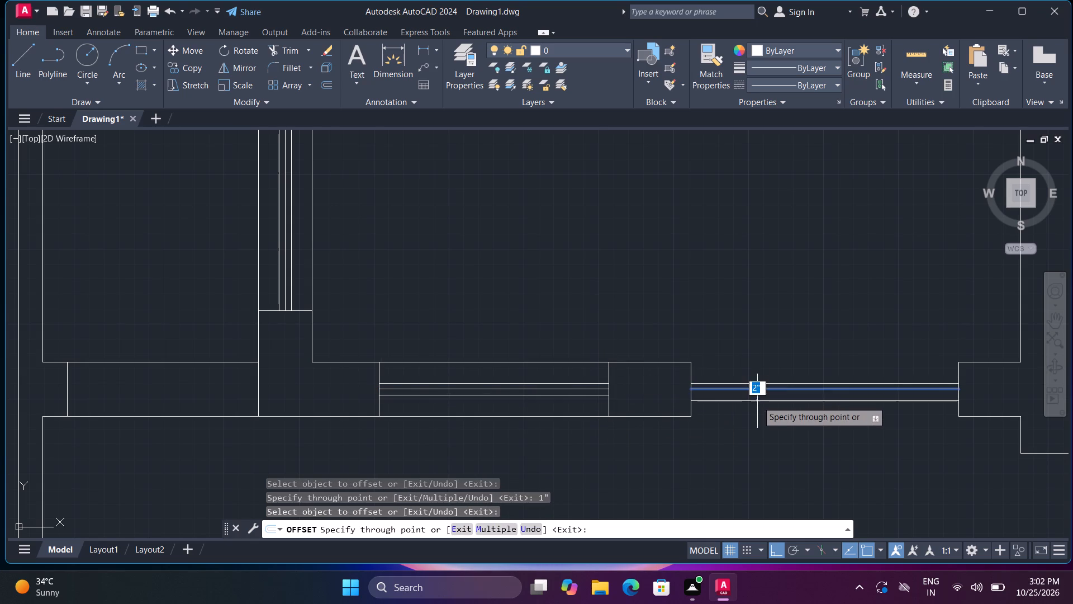
key("1")
key("shift+quotedbl")
key("Return")
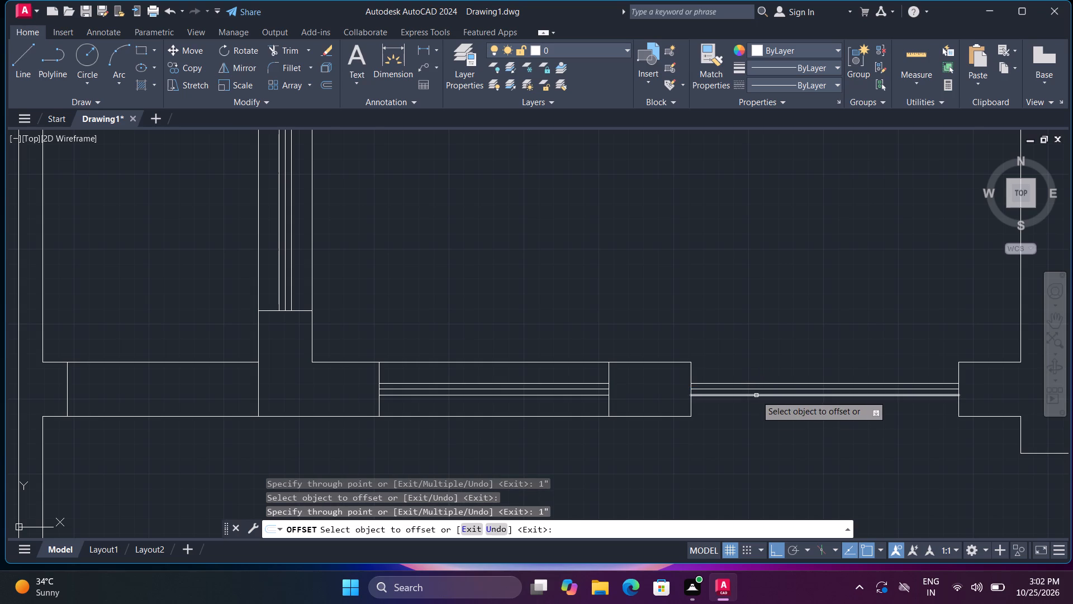
Offset the outer glazing lines of the bottom wall's right window through the wall corners to form its lower and upper faces.
left_click(756, 395)
left_click(693, 413)
left_click(716, 381)
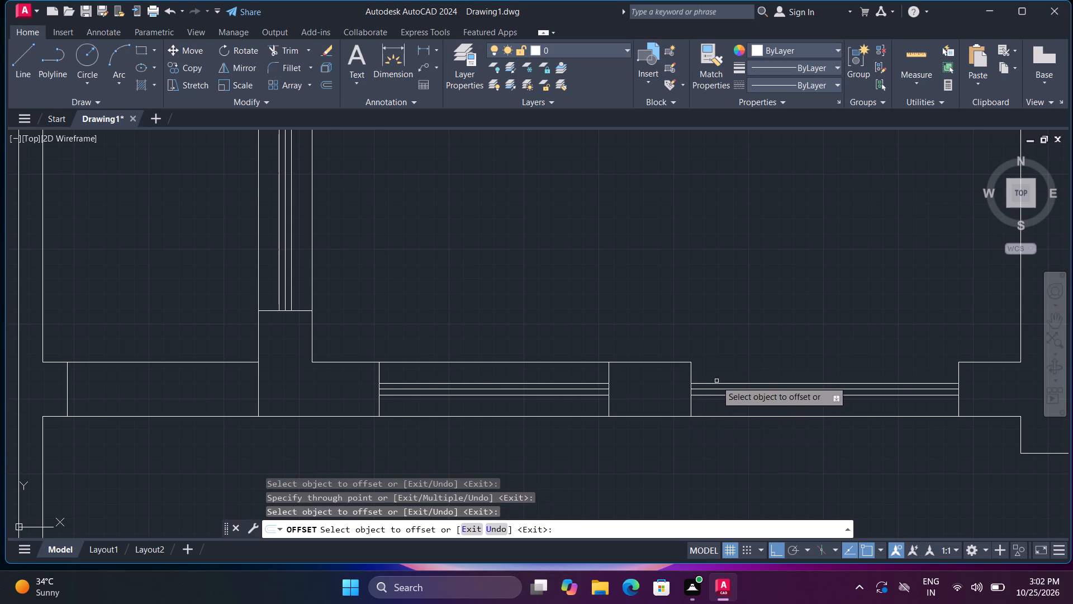
left_click(716, 385)
left_click(693, 363)
scroll(746, 407, "down", 3)
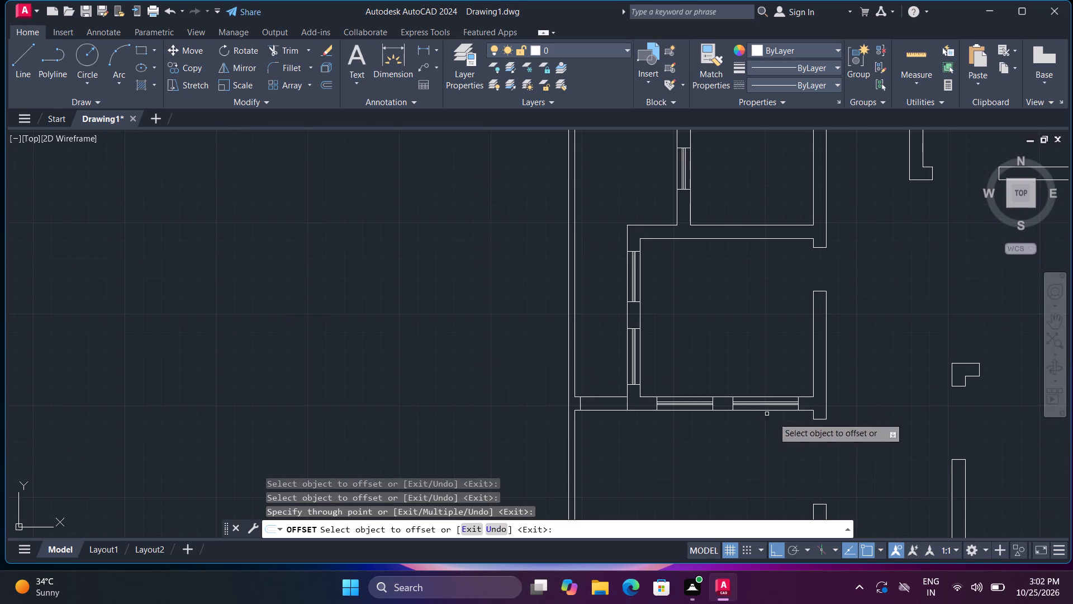
scroll(842, 414, "down", 3)
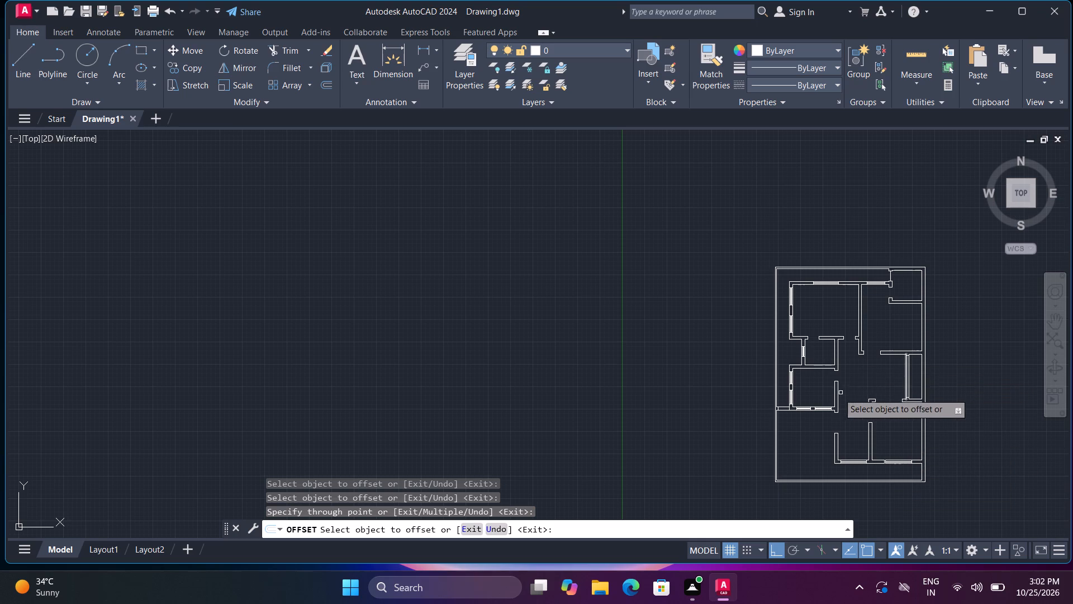
scroll(806, 380, "up", 4)
key("Escape")
key("Escape")
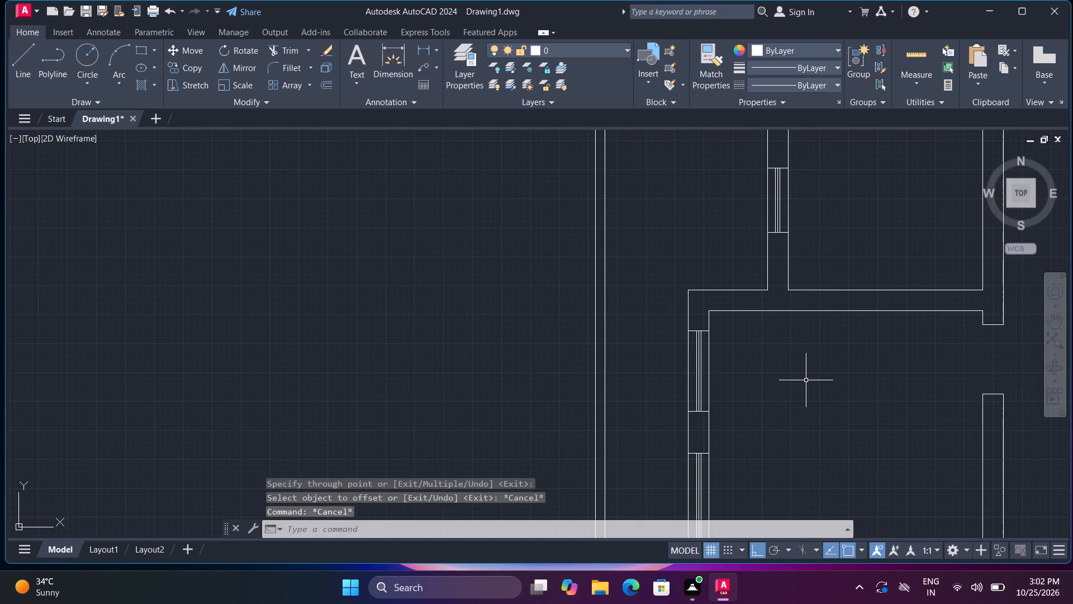
Trim away the centre lines of the two windows in the lower-left room's left wall.
type("tr")
key("space")
scroll(704, 380, "up", 4)
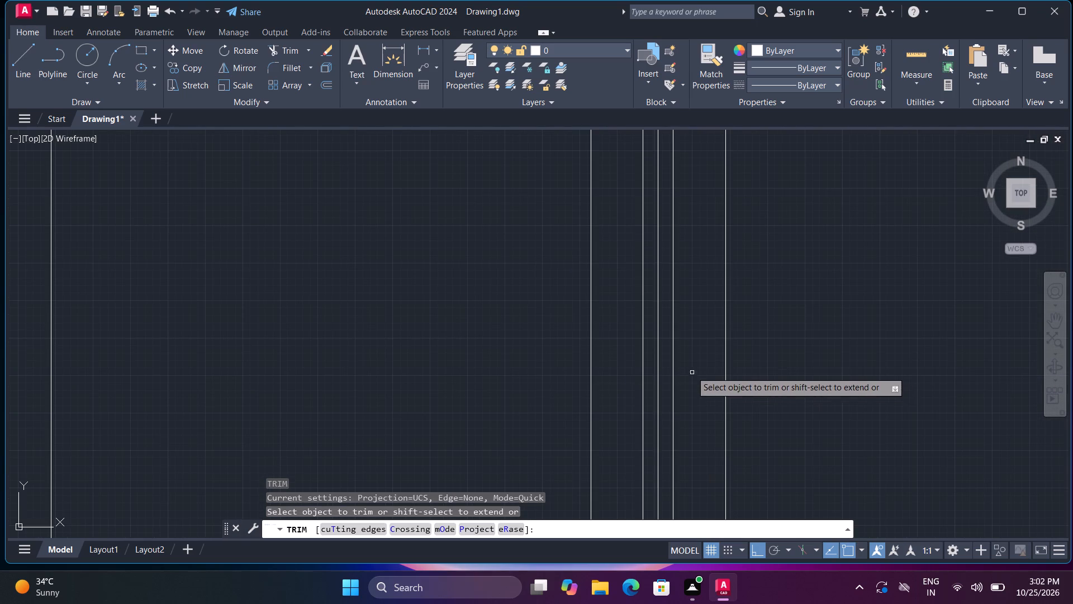
left_click(657, 360)
scroll(661, 369, "down", 3)
middle_click_drag(682, 383, 746, 208)
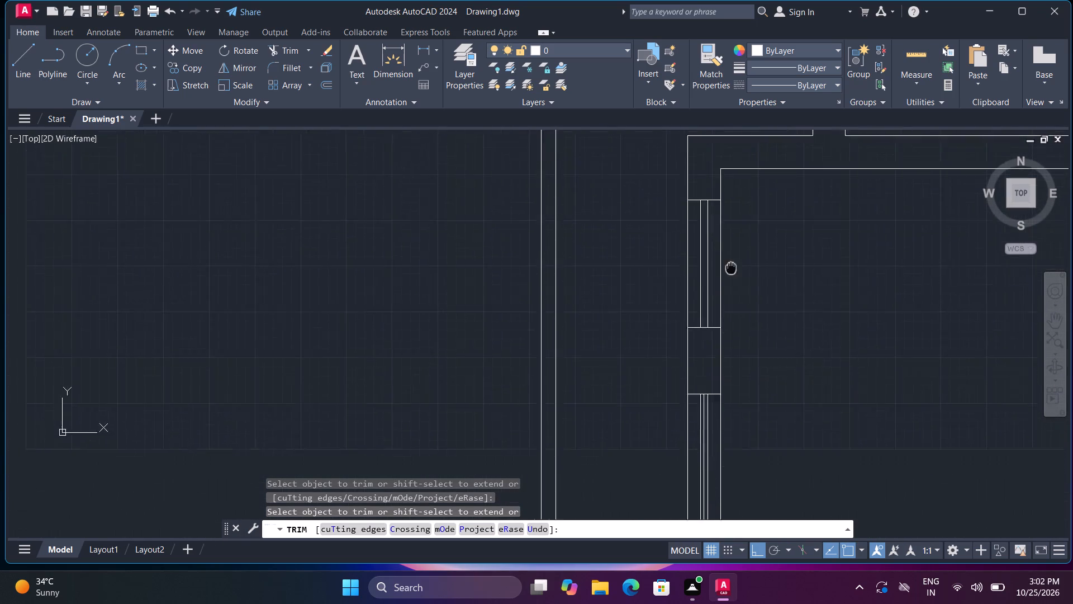
middle_click_drag(746, 208, 758, 132)
scroll(726, 268, "up", 3)
left_click(756, 286)
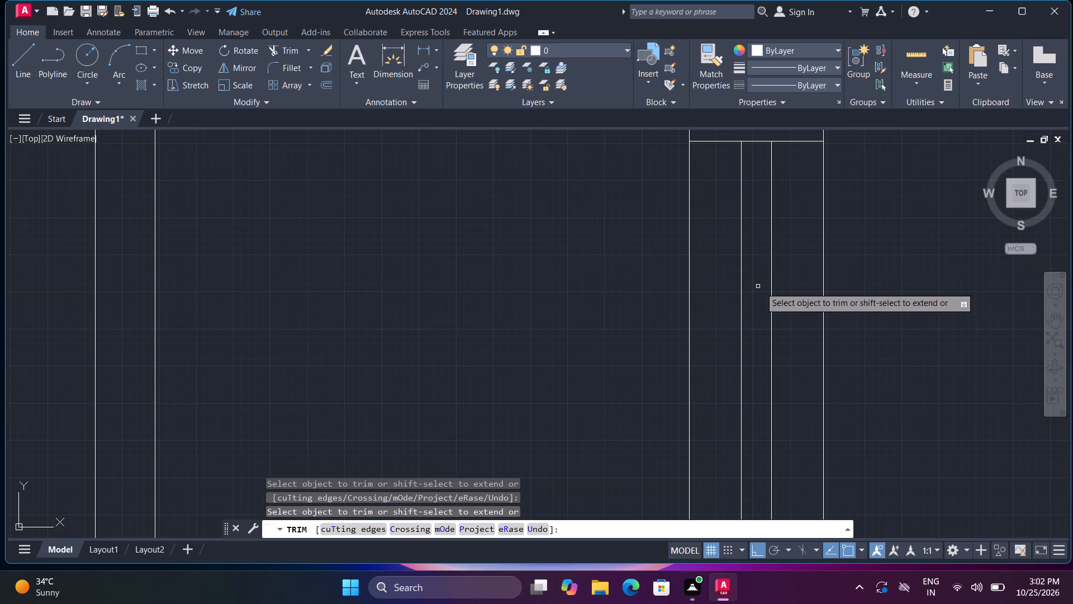
Trim away the centre lines of the two windows in the lower-left room's bottom wall.
scroll(777, 304, "down", 3)
middle_click_drag(851, 350, 714, 140)
middle_click(713, 138)
scroll(746, 225, "up", 4)
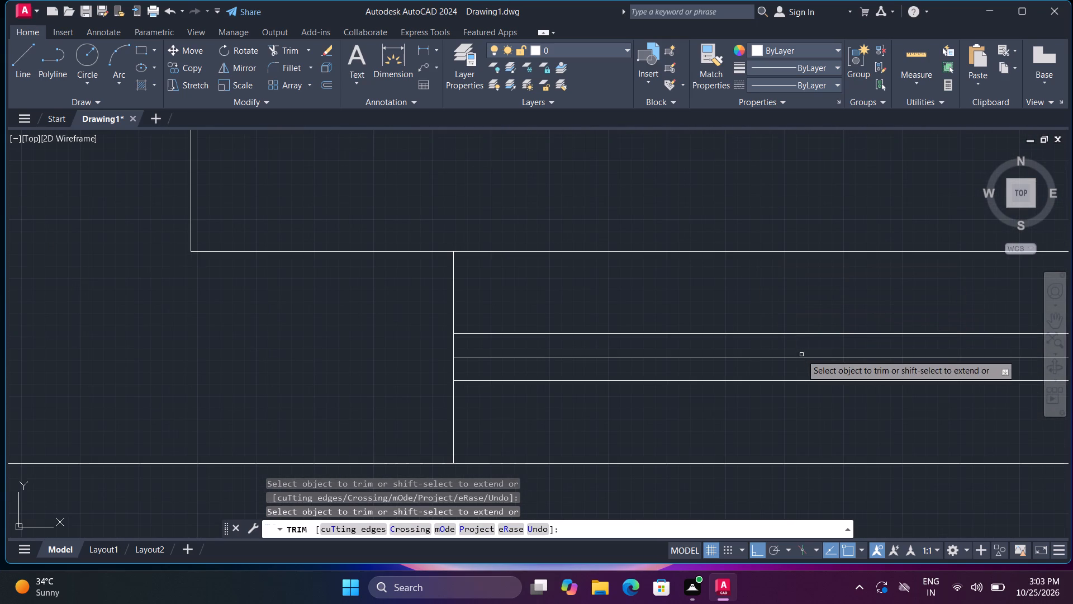
left_click(801, 355)
left_click(806, 358)
scroll(889, 362, "down", 2)
middle_click_drag(881, 363, 378, 292)
middle_click(377, 292)
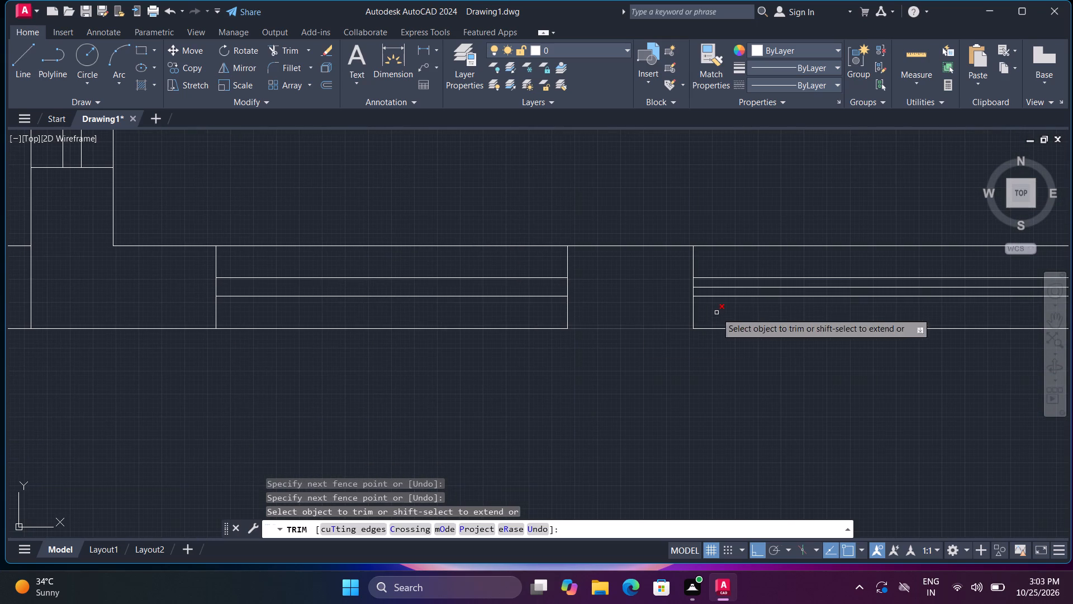
left_click(729, 286)
Trim away the centre line of the window in the small middle-left room's left wall.
scroll(733, 285, "down", 6)
middle_click_drag(727, 262, 727, 277)
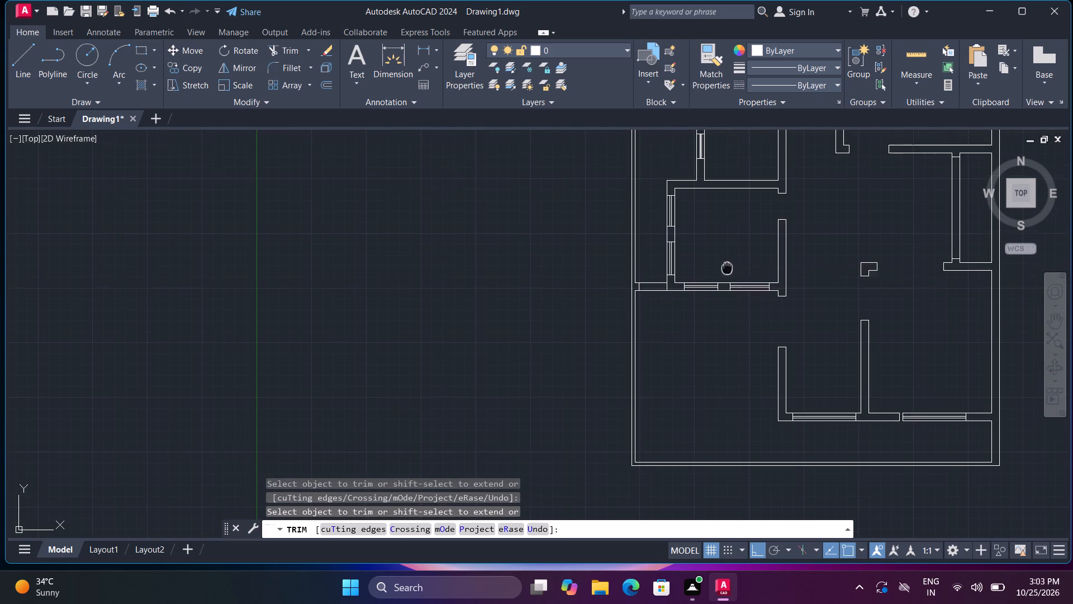
middle_click_drag(727, 277, 711, 427)
middle_click_drag(708, 327, 708, 346)
scroll(690, 326, "up", 6)
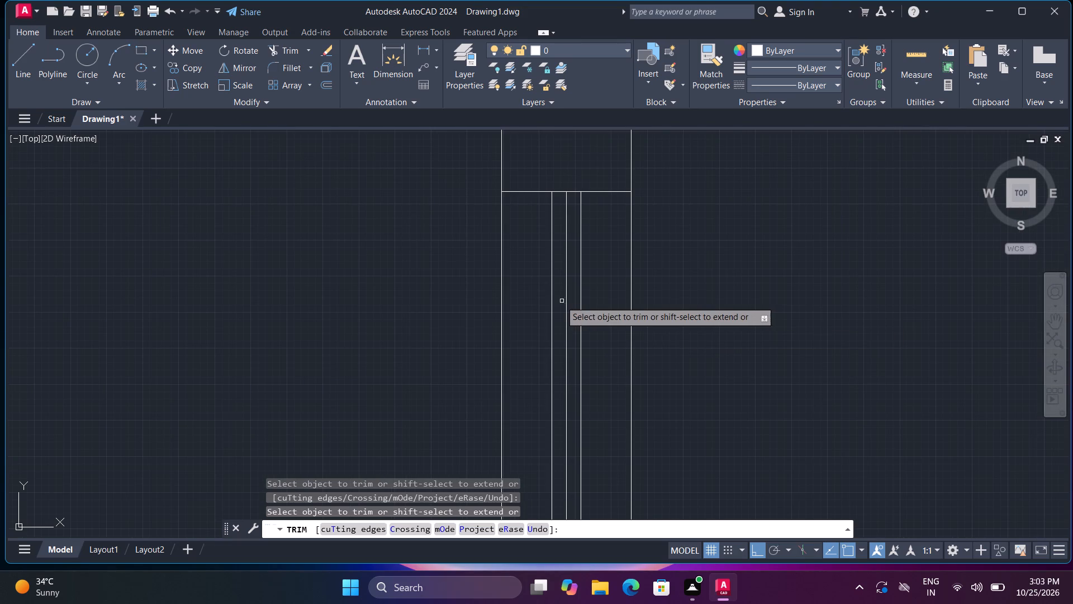
left_click(567, 304)
Trim away the centre lines of the two windows in the upper-left room's left wall.
scroll(567, 304, "down", 5)
middle_click_drag(556, 192, 599, 329)
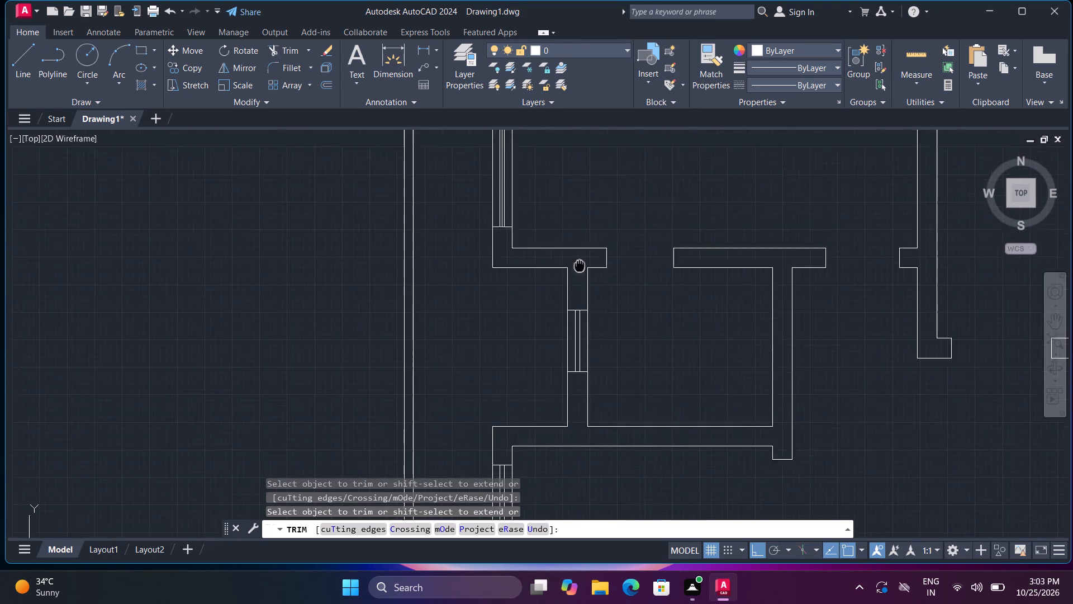
middle_click_drag(599, 329, 630, 452)
scroll(576, 389, "up", 4)
left_click(515, 348)
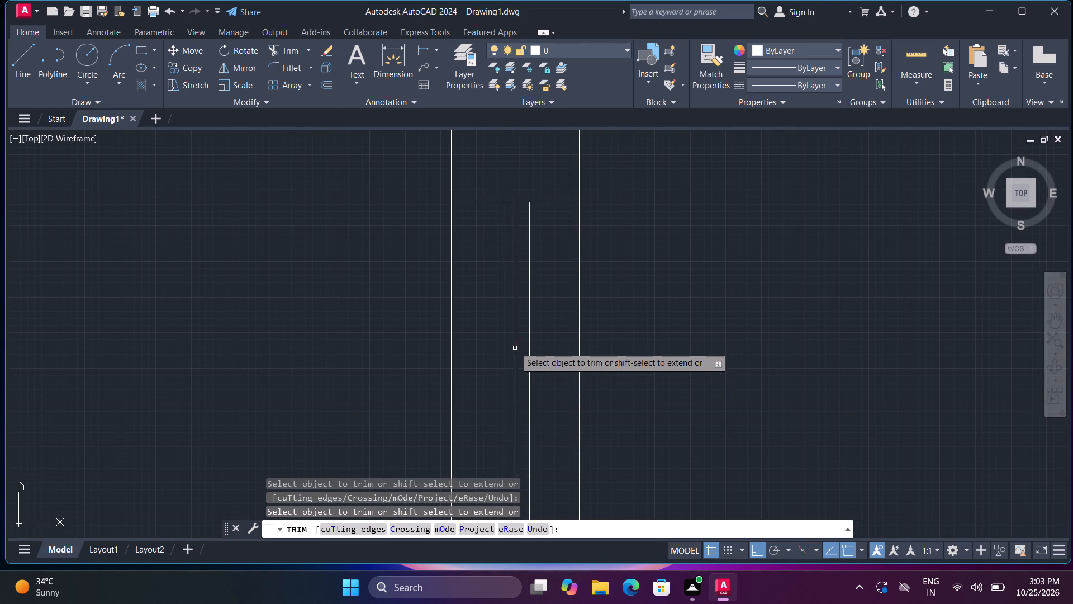
scroll(526, 335, "down", 5)
middle_click_drag(578, 291, 589, 340)
scroll(534, 380, "up", 4)
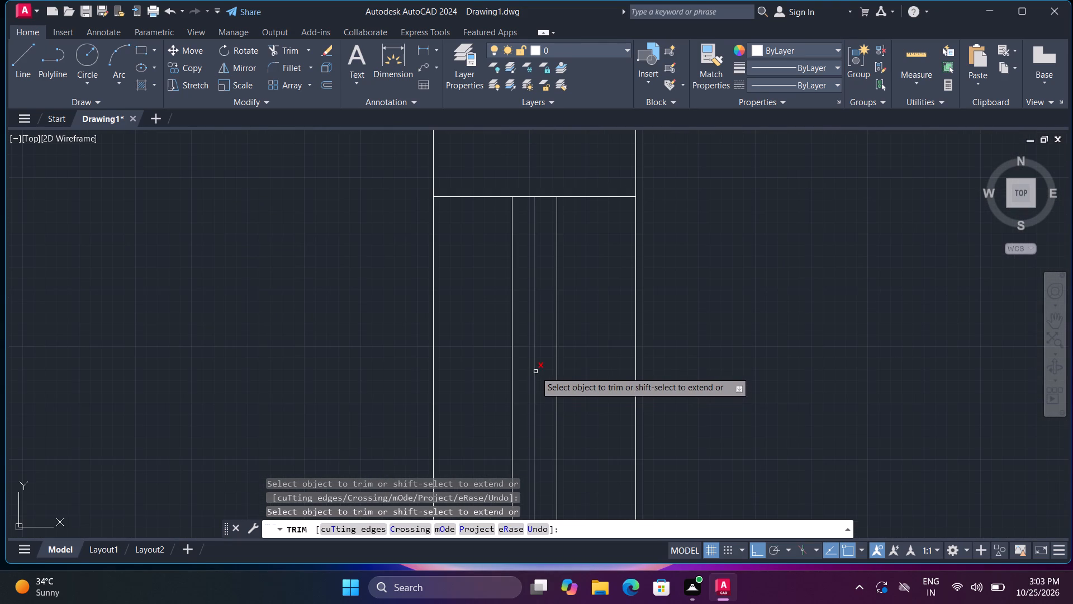
left_click(535, 371)
scroll(539, 369, "down", 4)
middle_click_drag(632, 266, 634, 447)
scroll(558, 368, "up", 6)
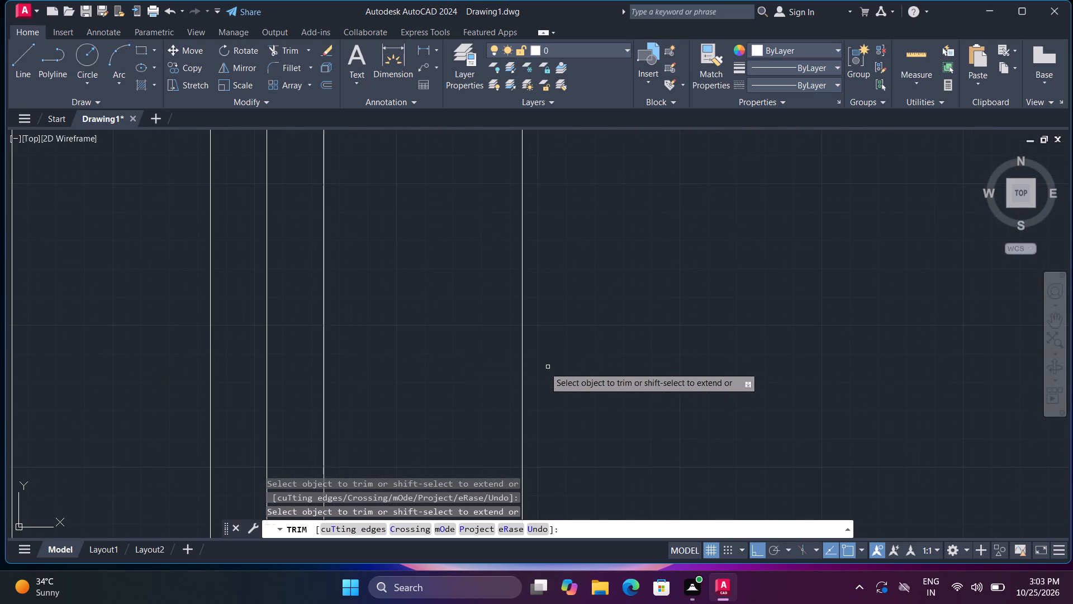
left_click(267, 336)
scroll(290, 343, "down", 5)
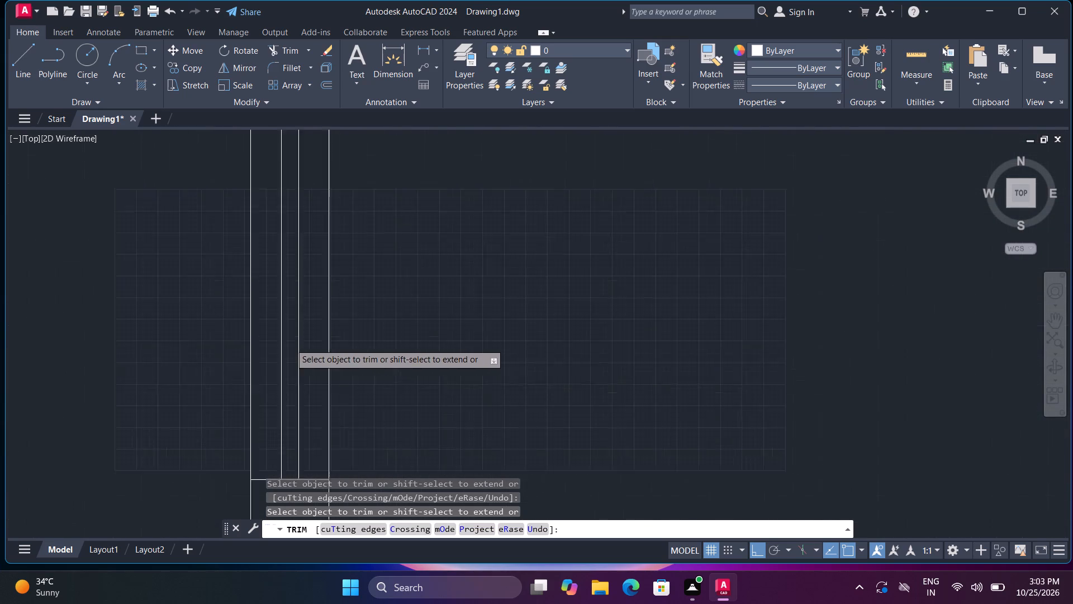
scroll(772, 201, "down", 3)
middle_click_drag(770, 208, 530, 378)
scroll(542, 343, "up", 5)
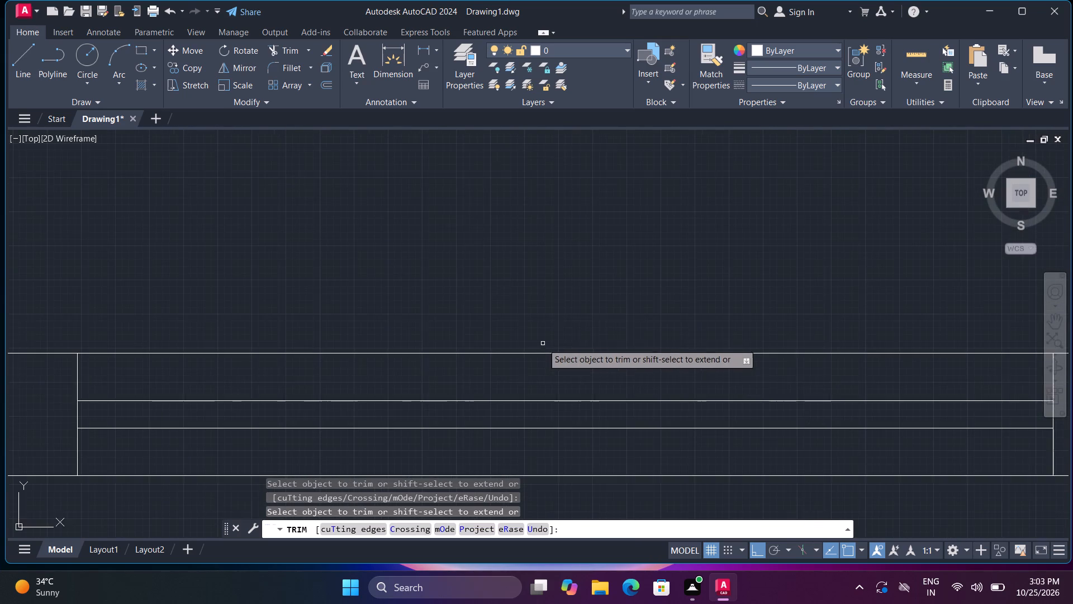
scroll(546, 351, "down", 5)
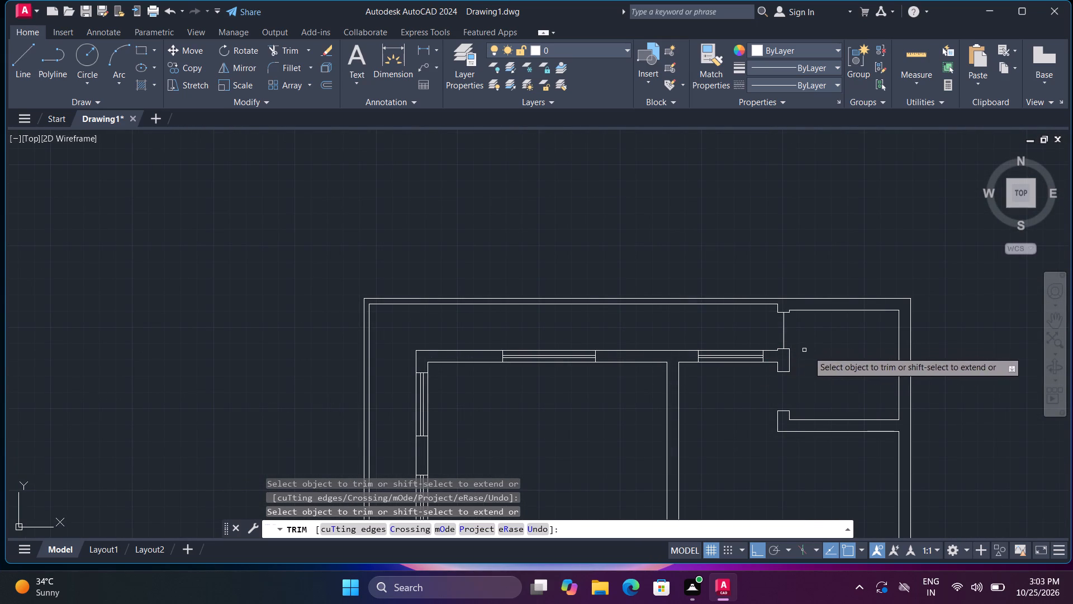
middle_click_drag(814, 351, 620, 398)
scroll(619, 398, "up", 4)
scroll(619, 398, "down", 1)
key("space")
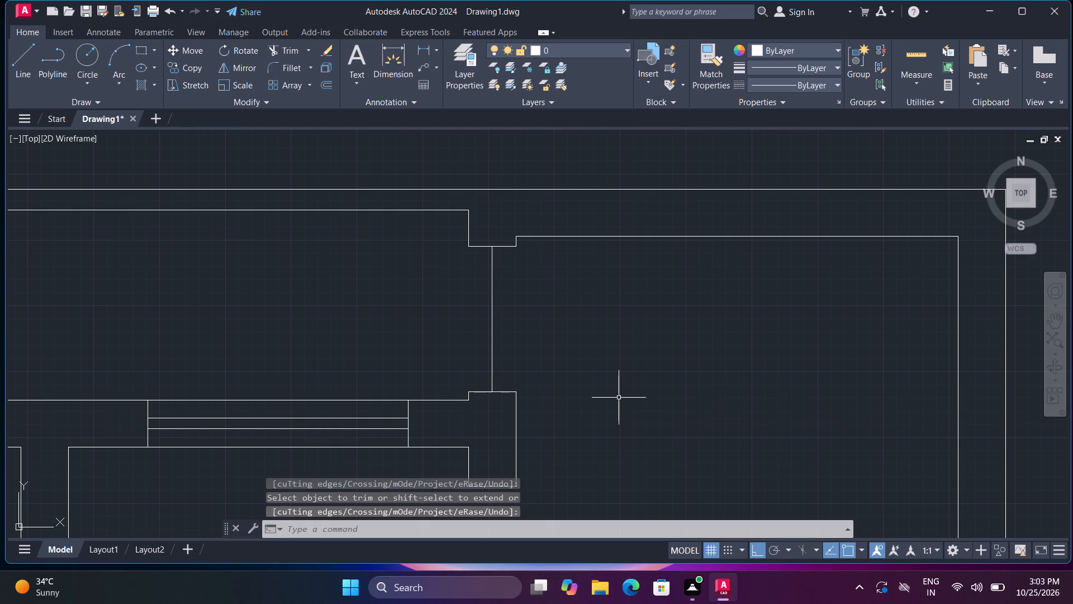
Offset the centre line of the opening in the top-right room's left wall 1" to each side.
type("o t")
key("space")
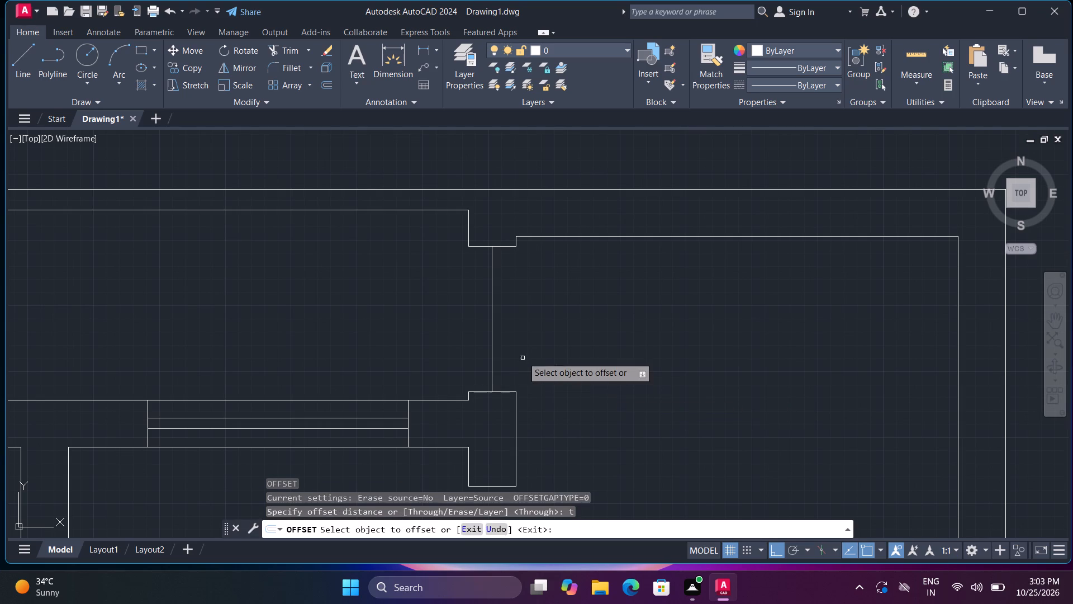
left_click(493, 340)
key("1")
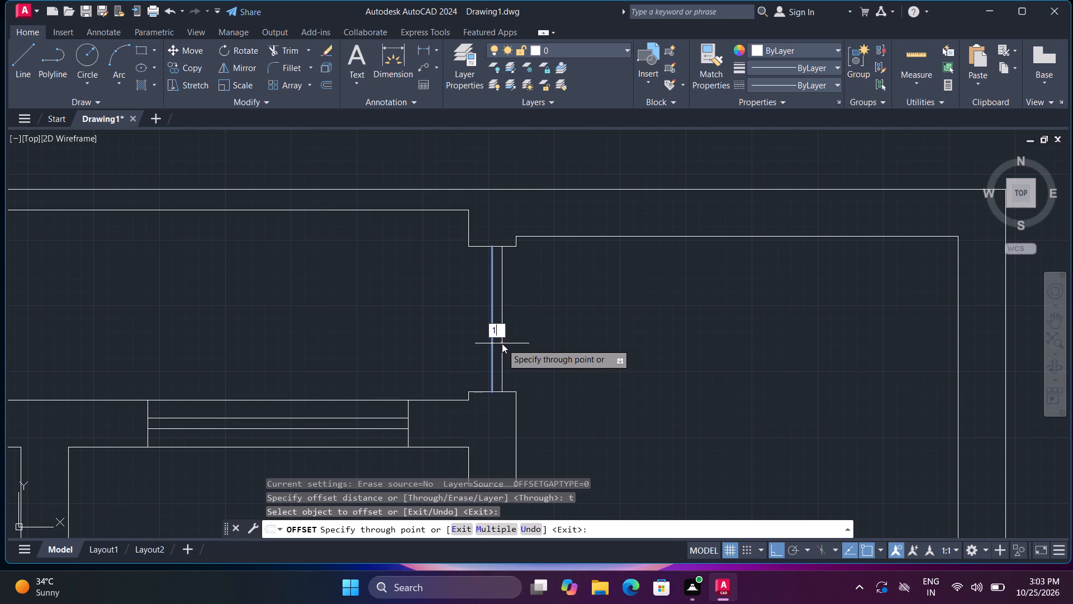
key("shift+quotedbl")
key("Return")
left_click(493, 340)
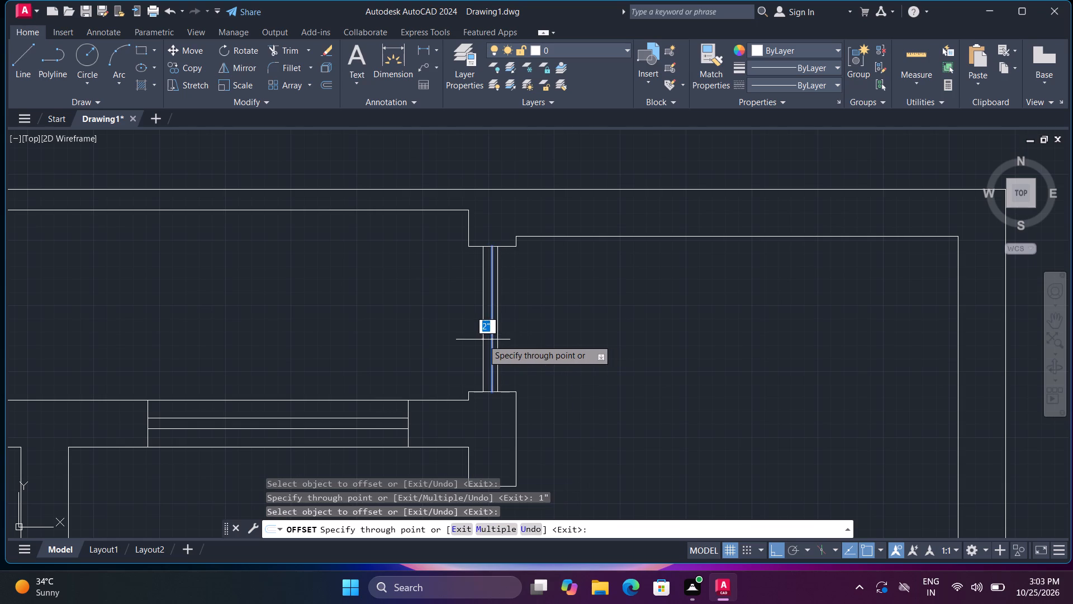
key("1")
key("shift+quotedbl")
key("Return")
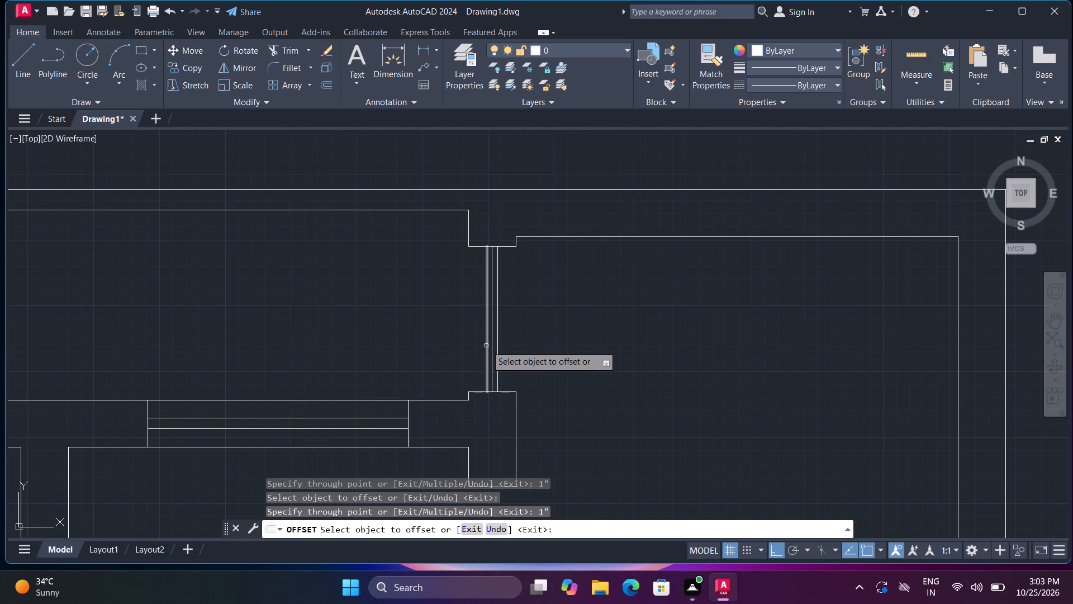
Offset the top-right room window's left glazing line and centre line through the wall corners to form its left and right faces.
left_click(486, 346)
left_click(472, 392)
left_click(492, 385)
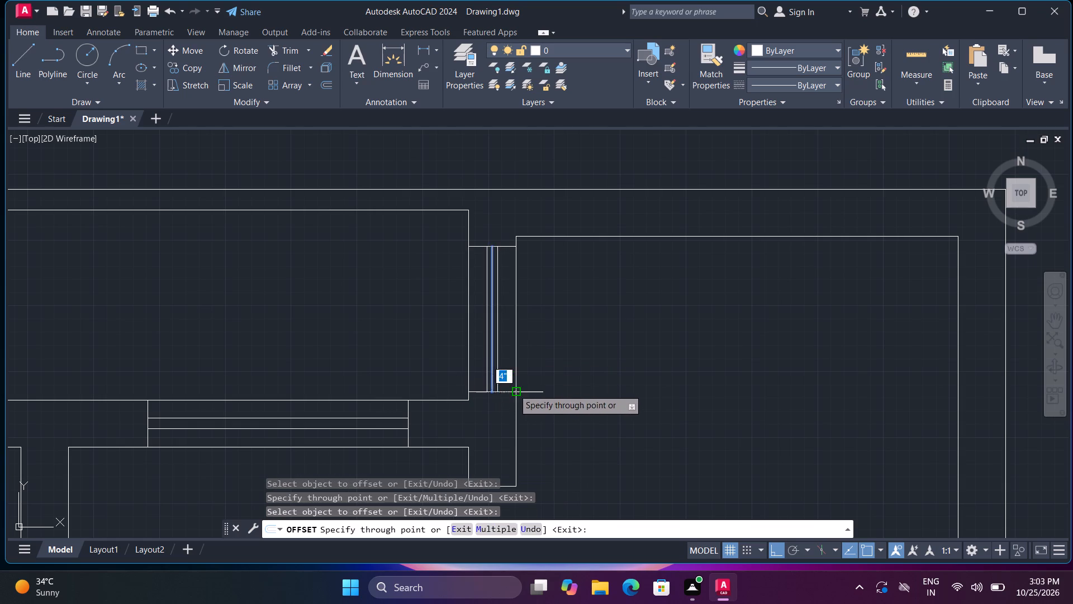
left_click(516, 391)
key("space")
Trim away the centre line of the window in the top-right room's left wall.
type("tr")
key("space")
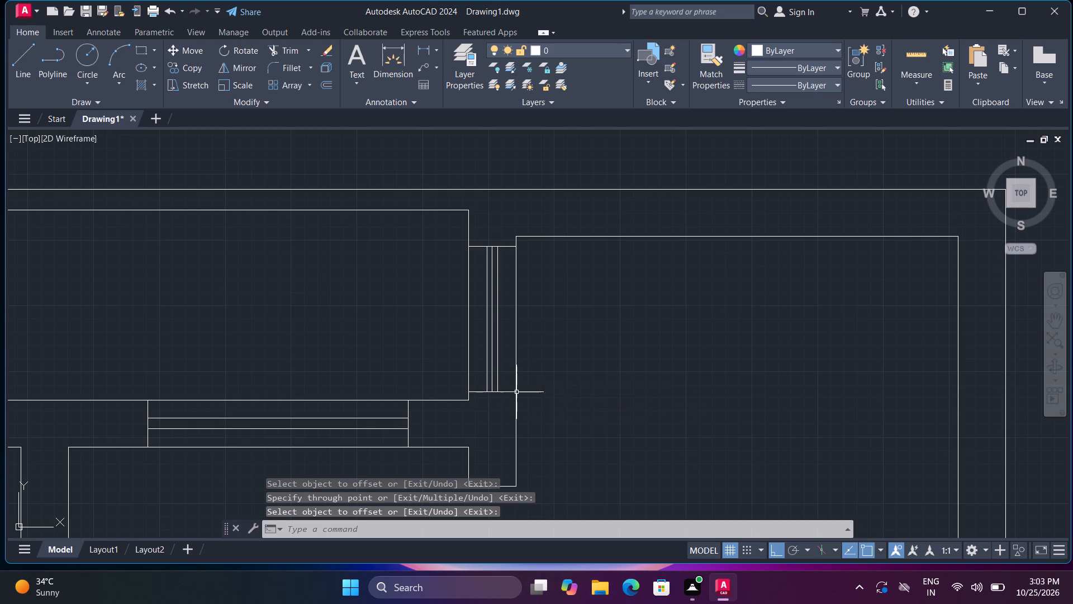
left_click(490, 362)
scroll(506, 370, "down", 3)
middle_click_drag(556, 413, 556, 414)
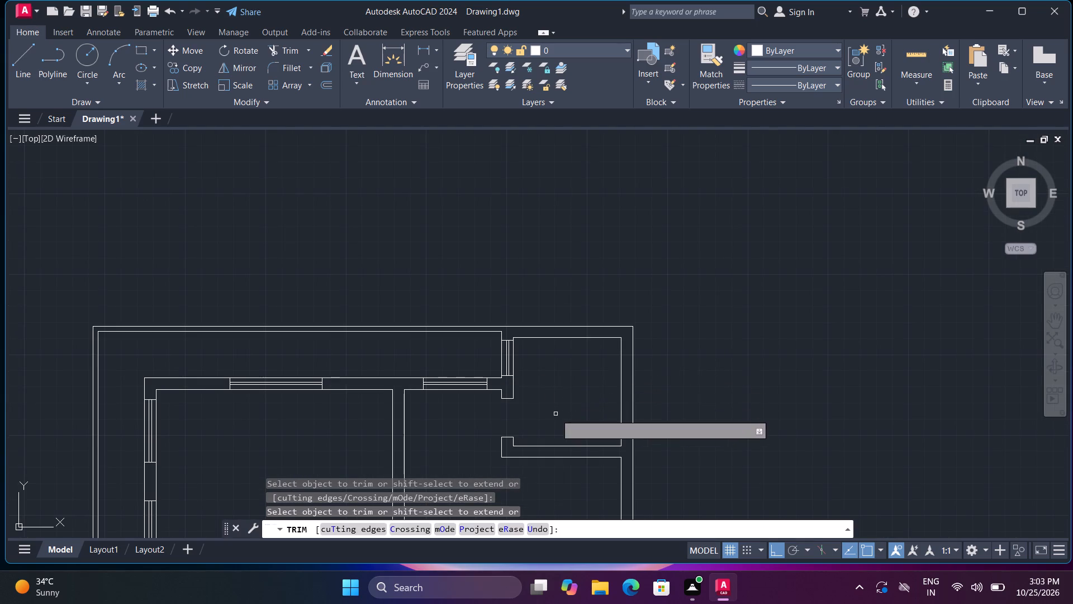
middle_click_drag(556, 414, 574, 362)
key("Escape")
key("Escape")
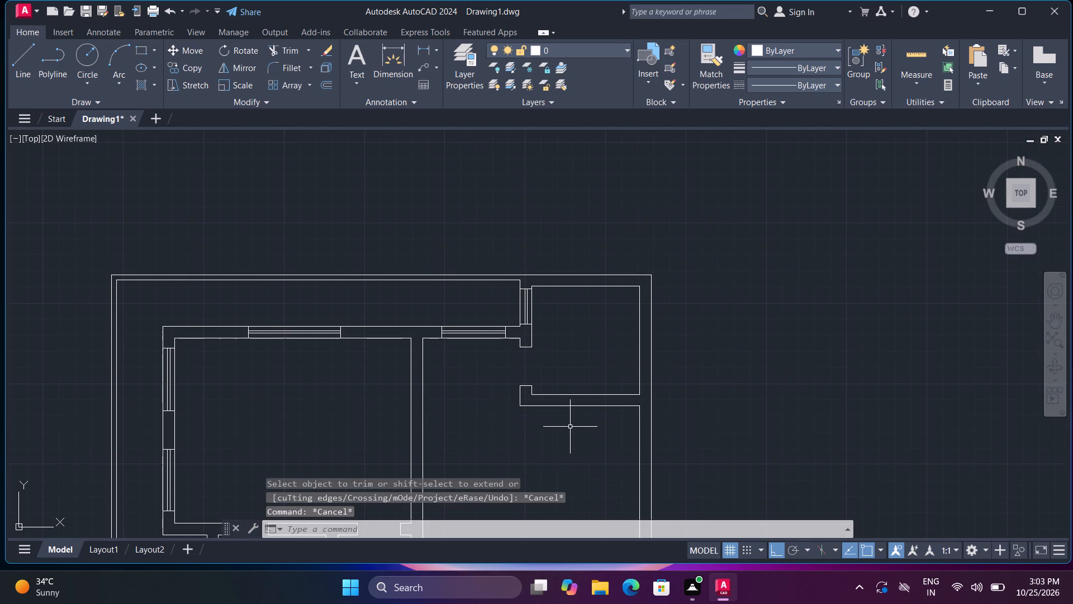
Draw a horizontal line across the opening between the L-shaped wall corner and the wall end below the narrow right-side room, midpoint to midpoint.
middle_click_drag(578, 456, 614, 72)
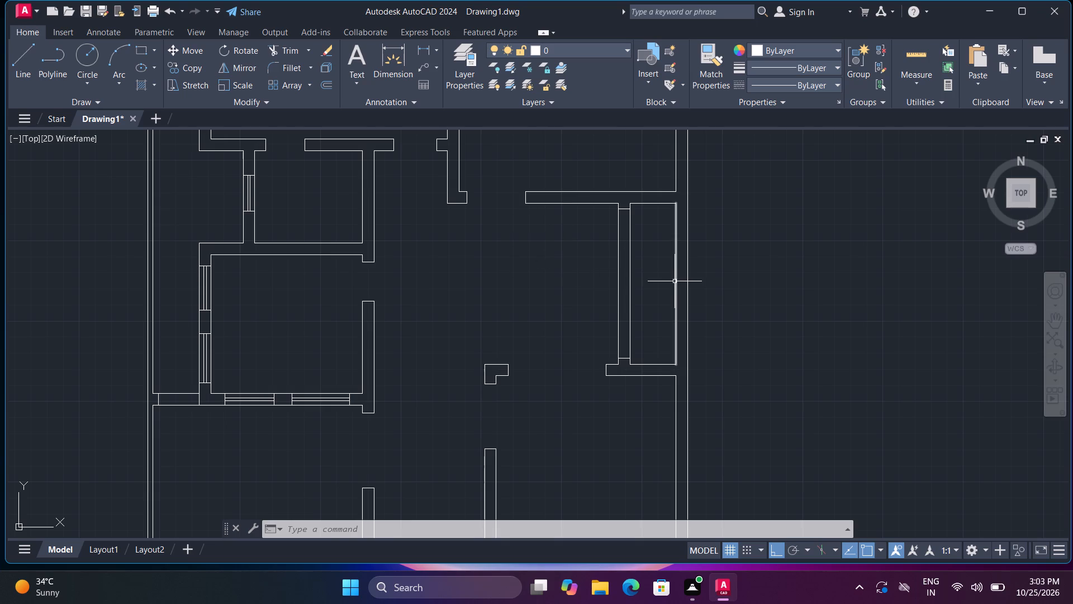
middle_click_drag(658, 289, 494, 334)
middle_click(494, 334)
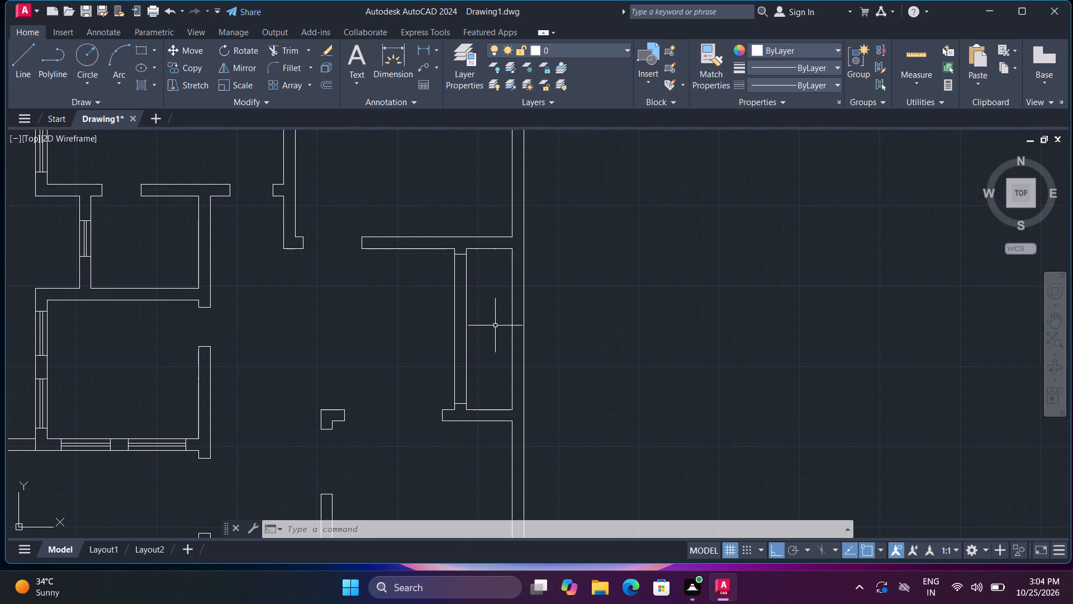
key("l")
scroll(411, 394, "up", 1)
key("space")
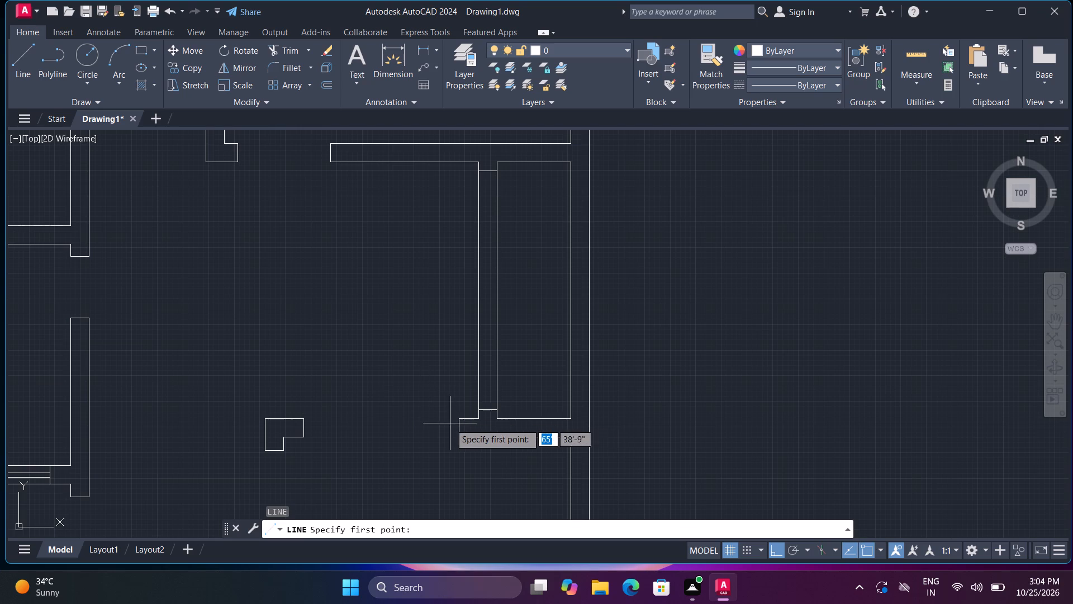
left_click(457, 430)
left_click(307, 425)
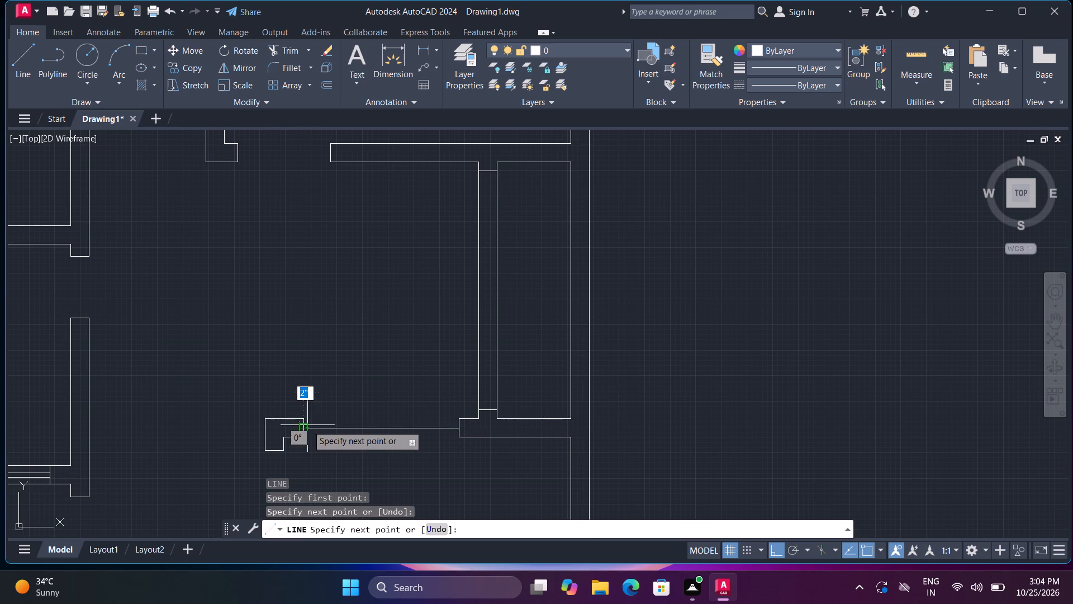
key("space")
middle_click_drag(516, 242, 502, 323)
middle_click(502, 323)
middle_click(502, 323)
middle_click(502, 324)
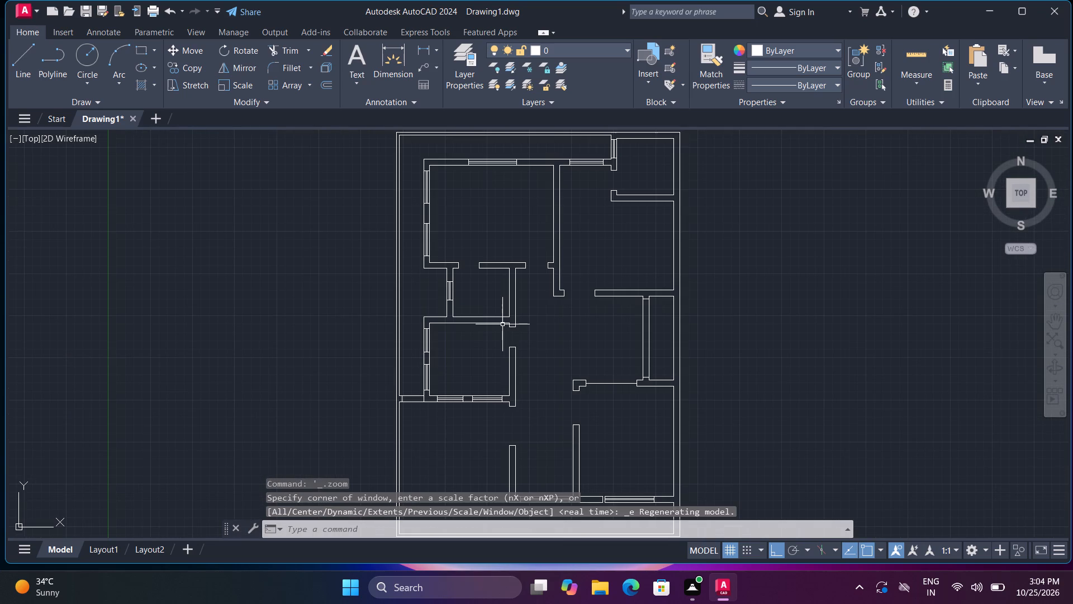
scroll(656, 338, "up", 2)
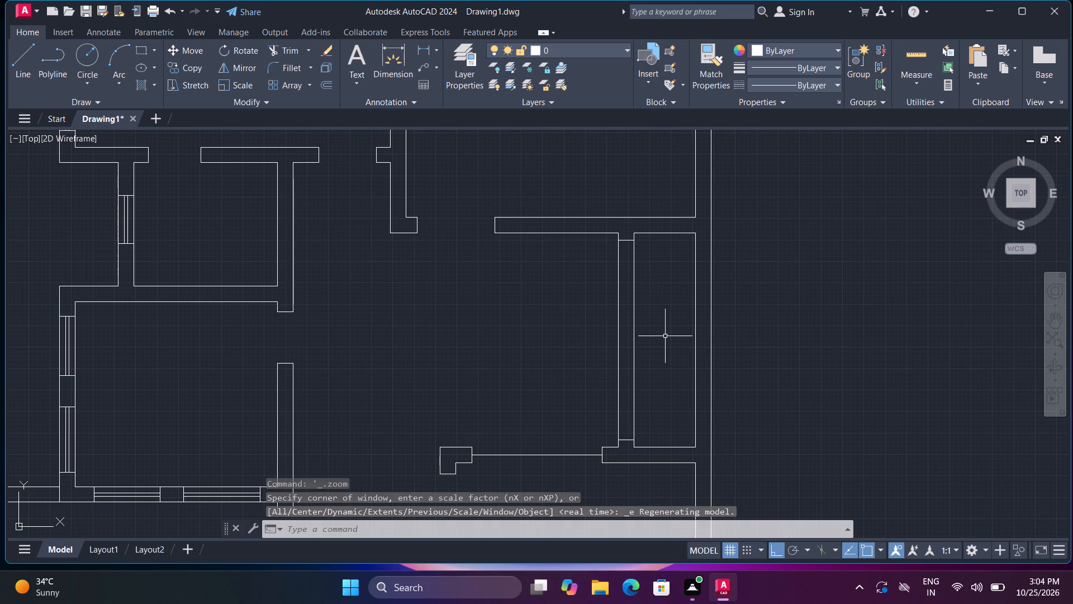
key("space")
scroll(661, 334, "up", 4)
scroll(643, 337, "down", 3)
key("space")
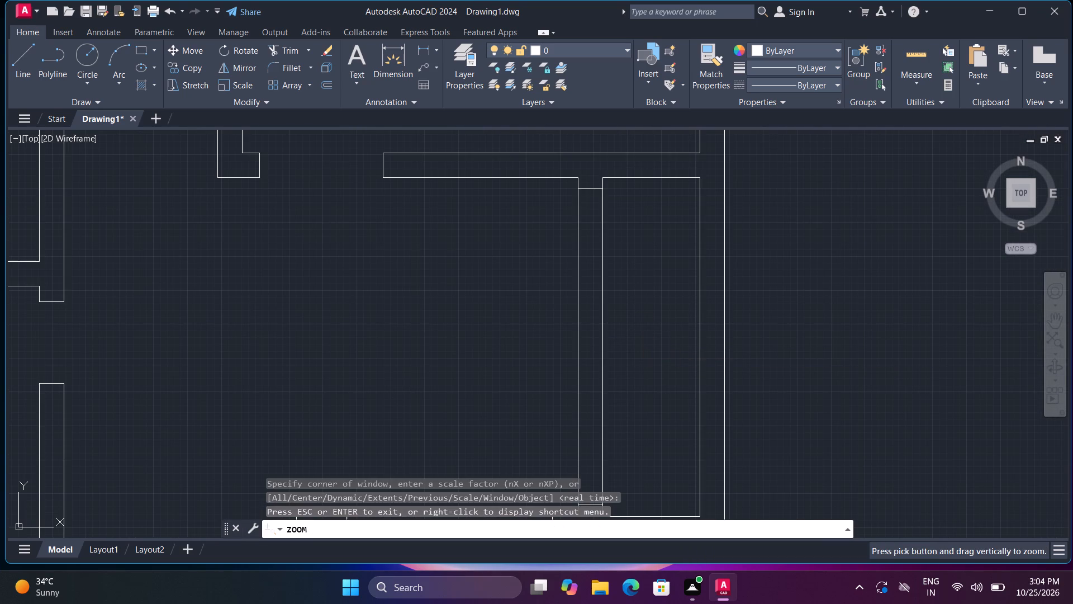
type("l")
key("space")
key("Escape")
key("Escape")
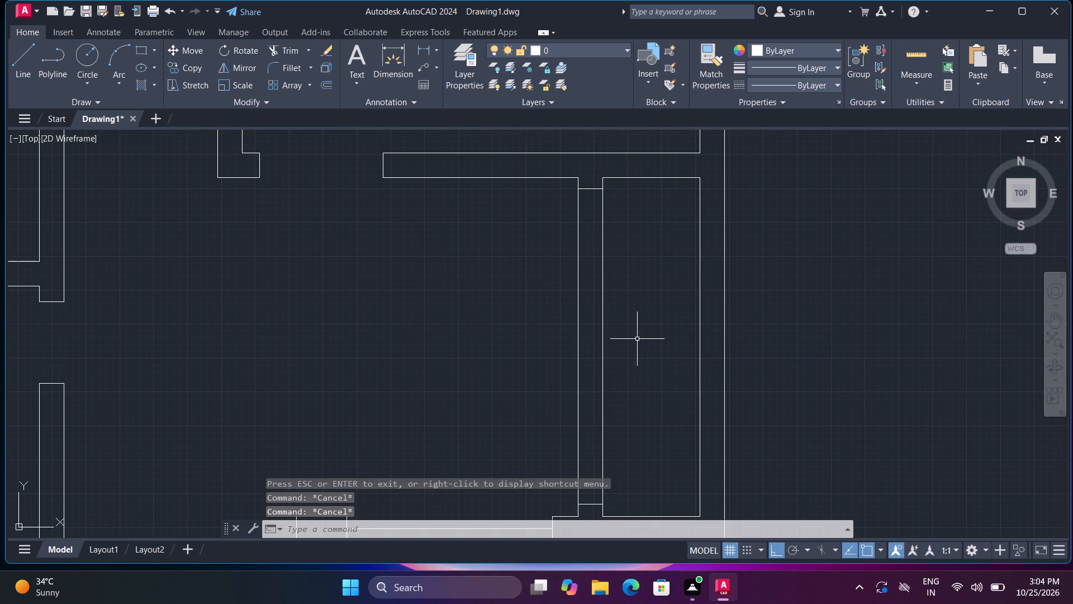
Draw a 9" by 10" rectangular pier centred at mid-length of the wall opening along the narrow right-side room.
type("l")
key("space")
scroll(616, 350, "down", 1)
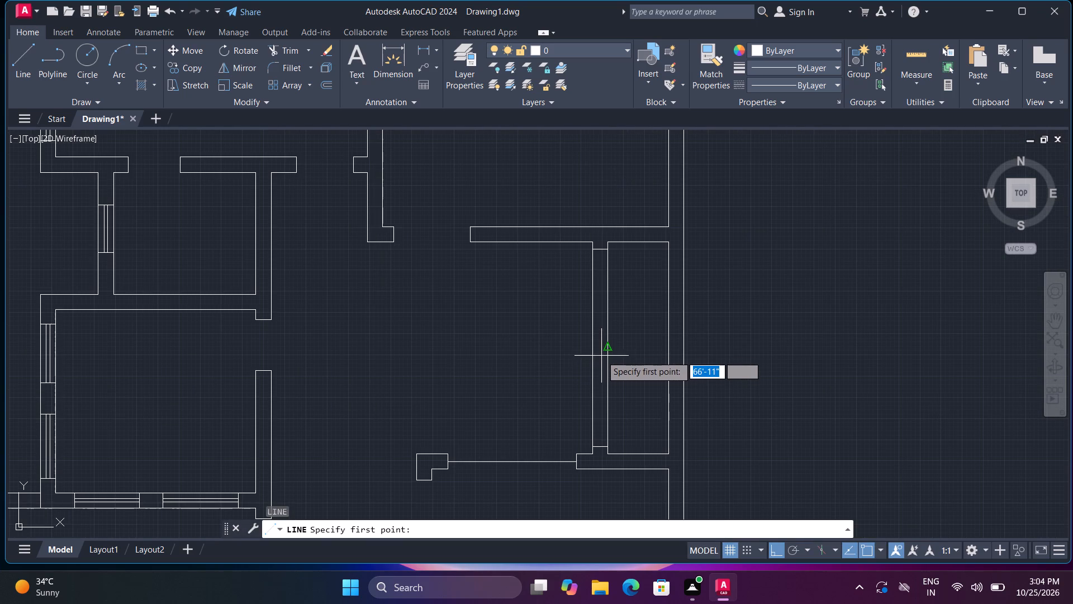
scroll(605, 349, "up", 3)
left_click(605, 349)
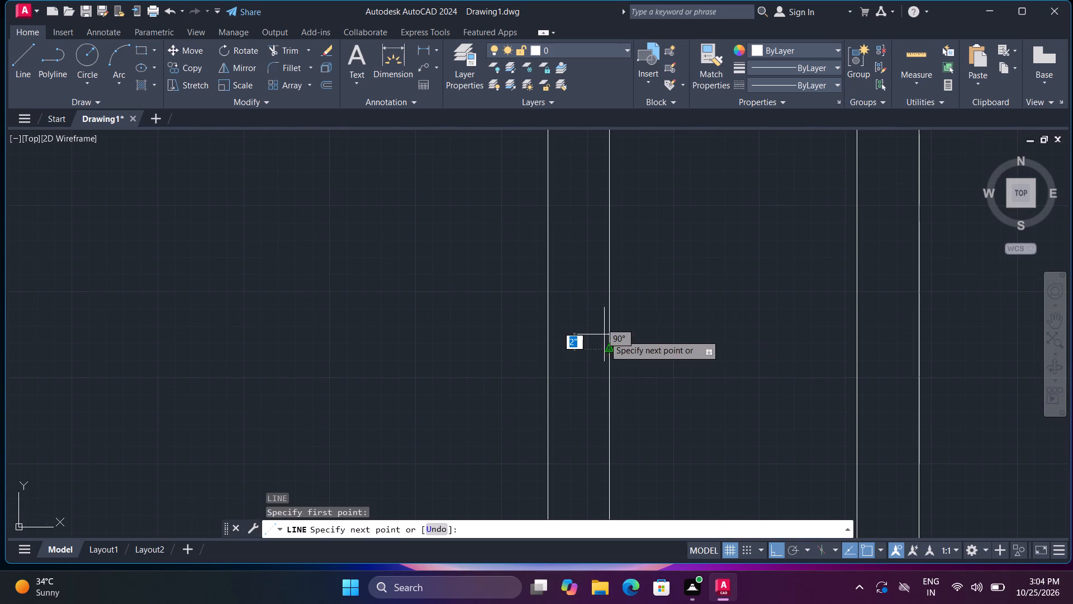
key("5")
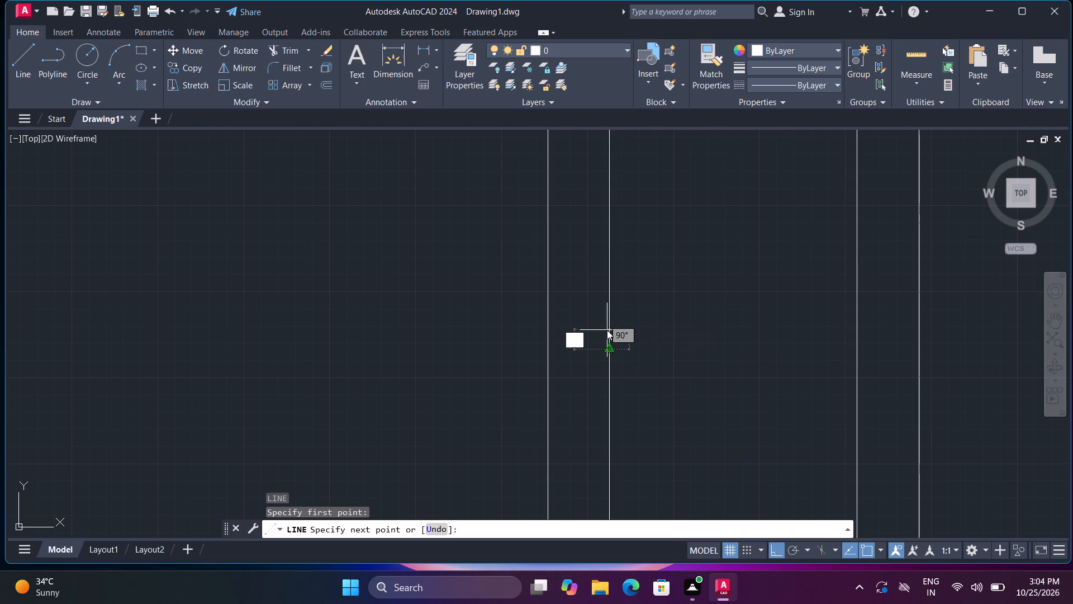
key("shift+quotedbl")
key("Return")
type("9\"")
key("Return")
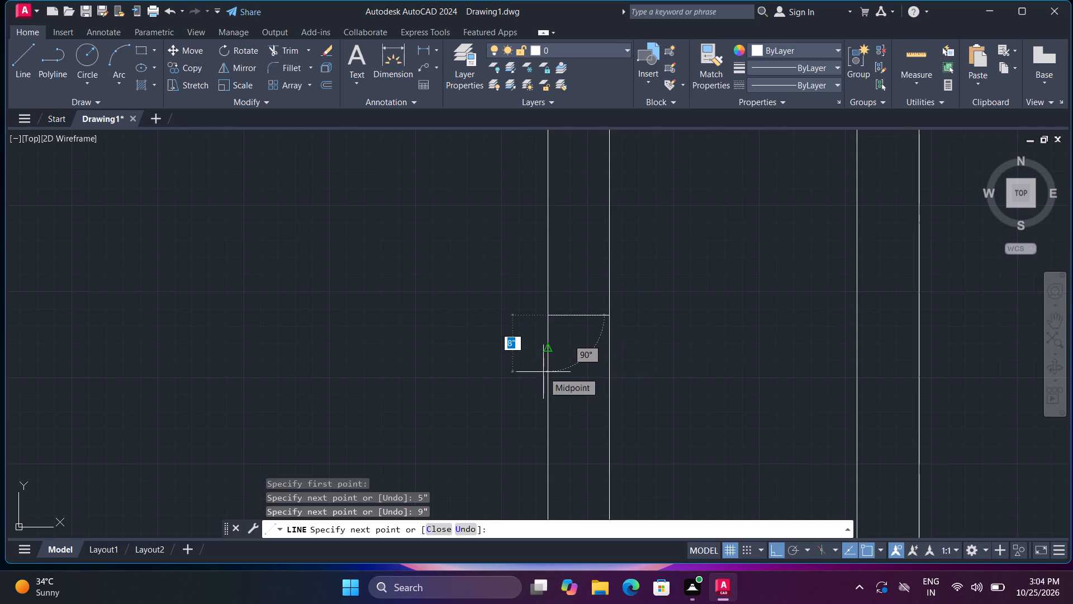
type("10\"")
key("Return")
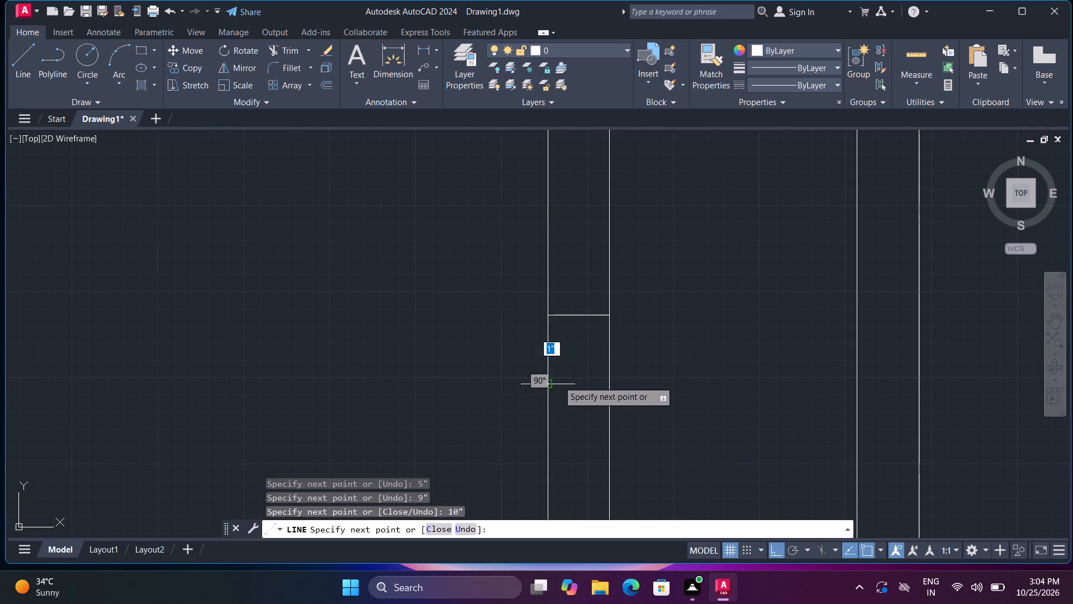
key("9")
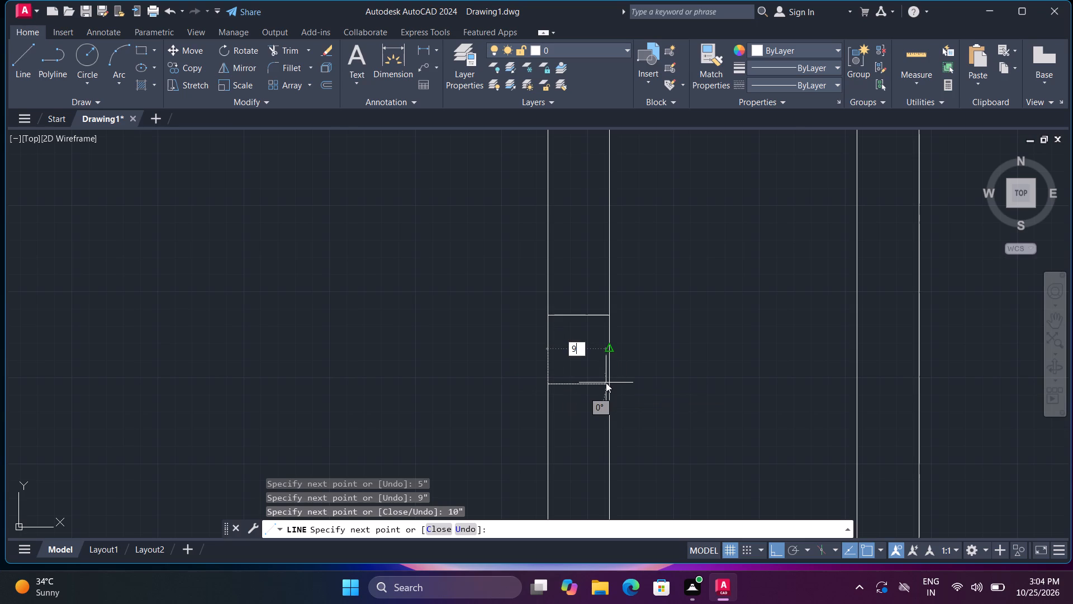
key("shift+quotedbl")
key("Return")
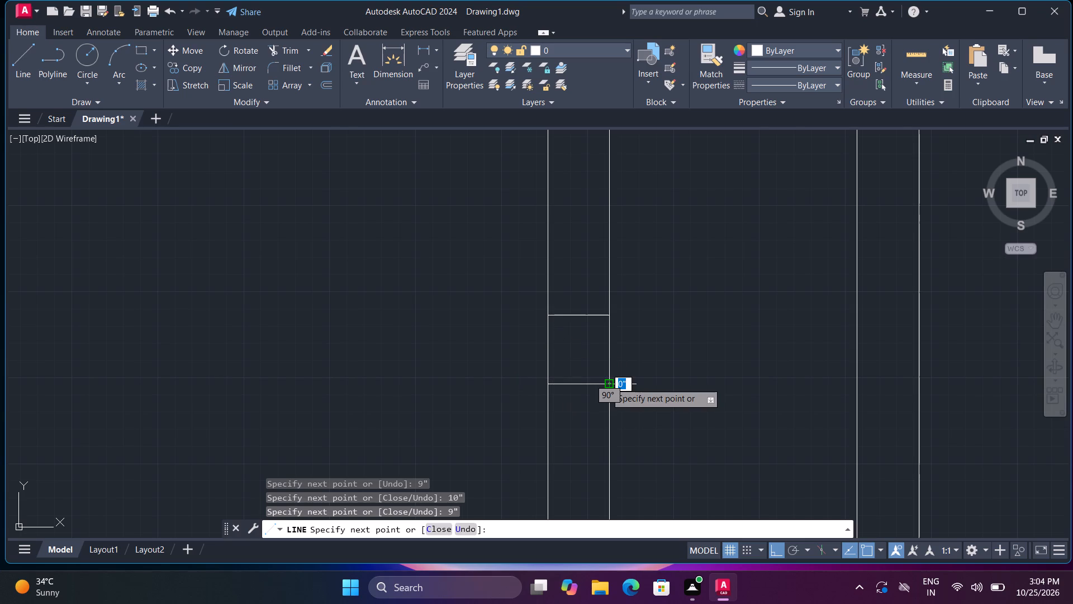
key("space")
scroll(611, 370, "down", 2)
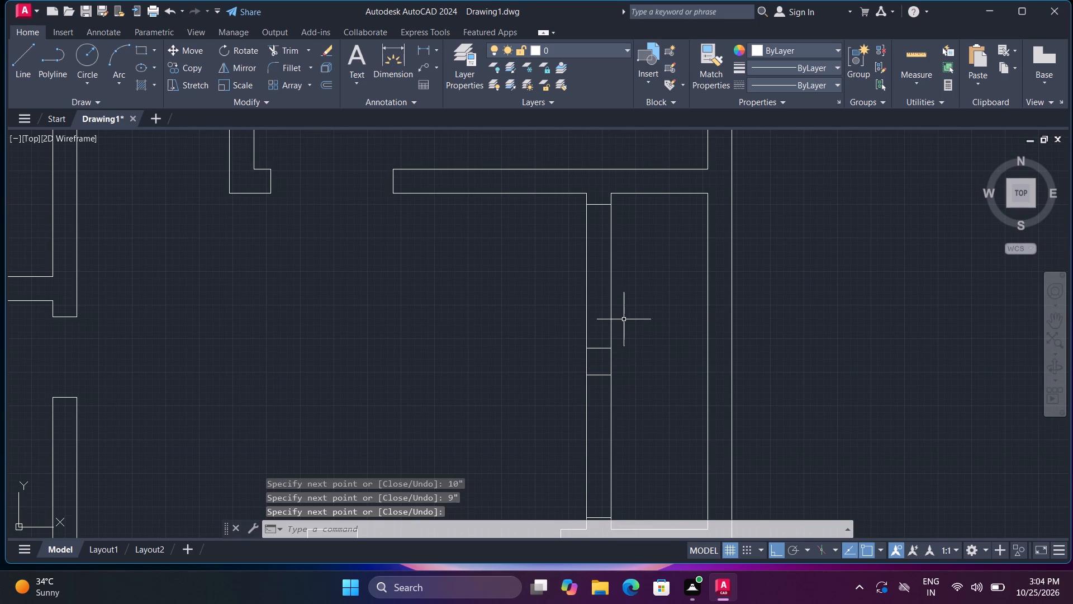
Offset both faces of the narrow right-side room's left wall 2" inward, using the Through option.
key("o")
key("space")
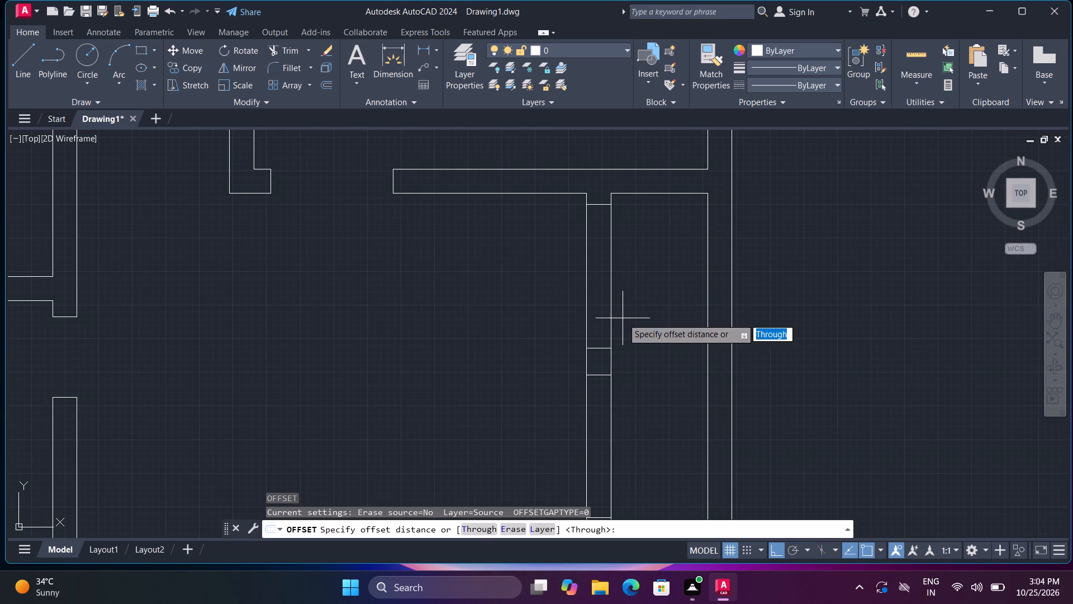
type("t")
key("space")
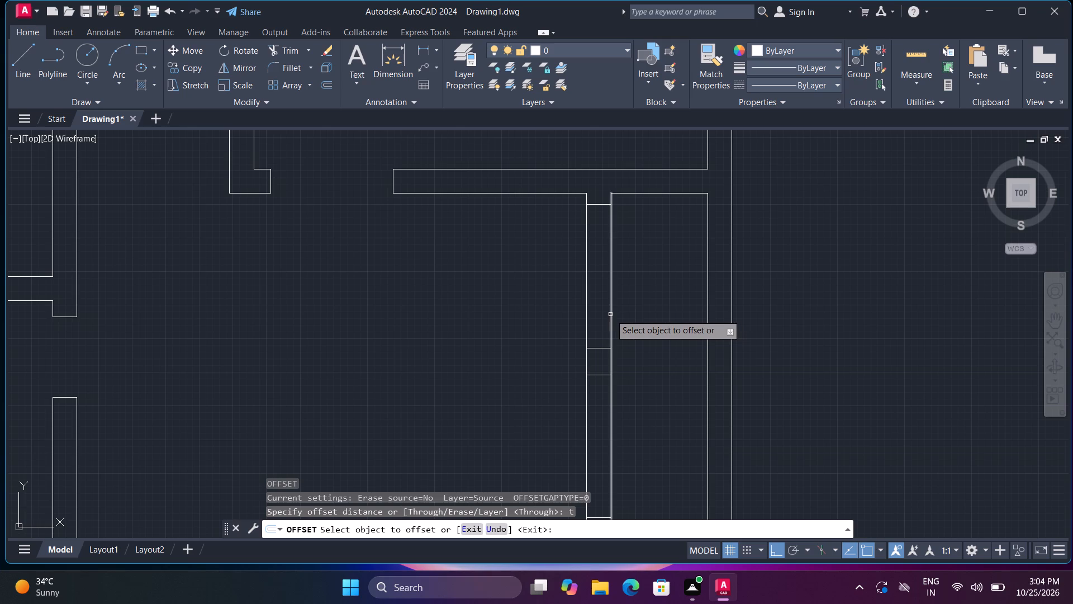
left_click(610, 314)
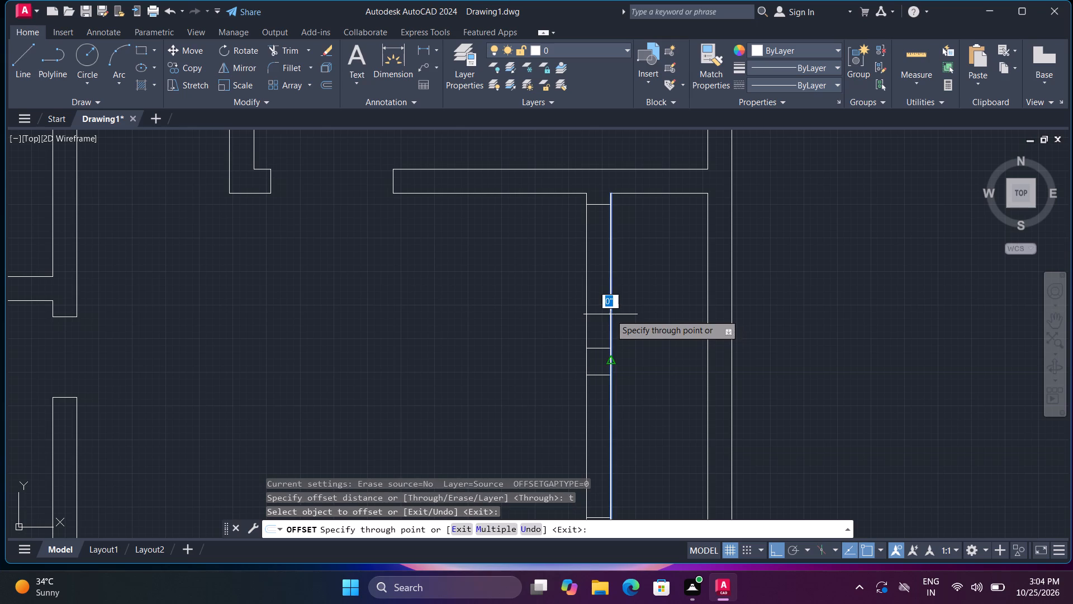
key("2")
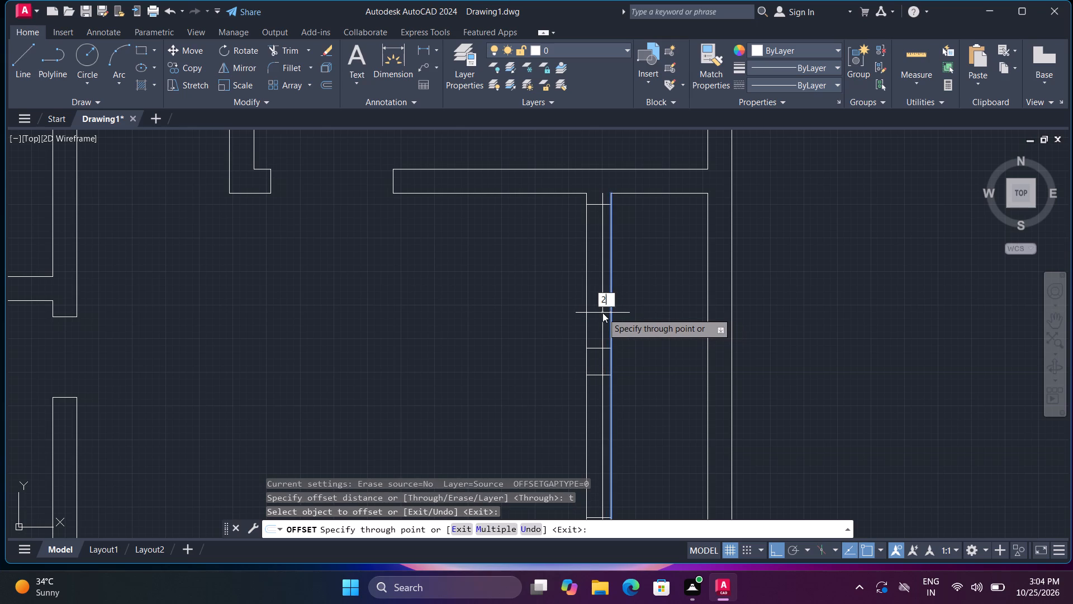
key("shift+quotedbl")
key("Return")
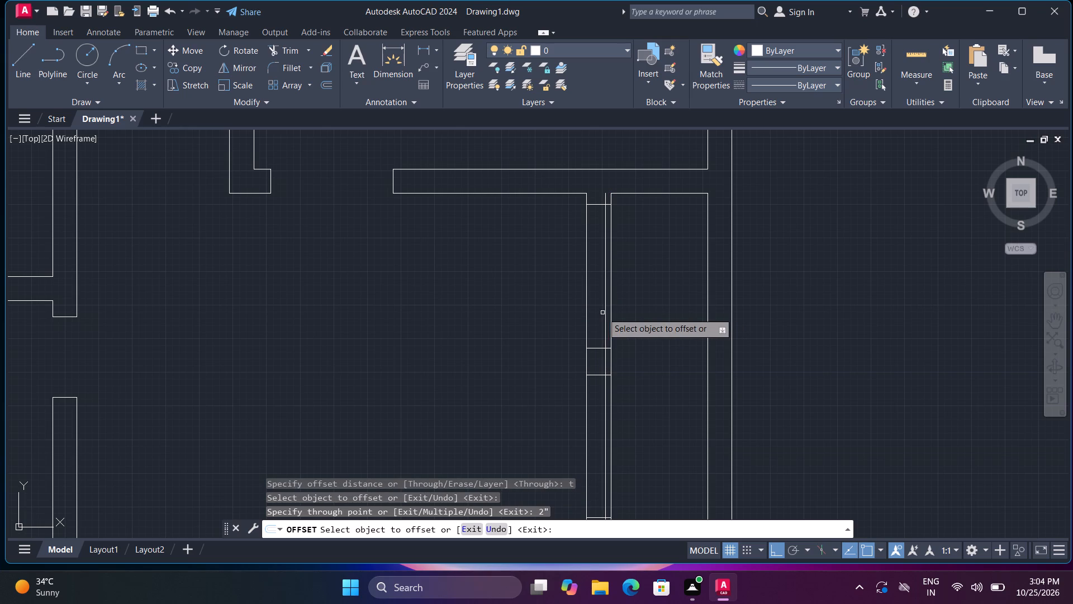
left_click(586, 326)
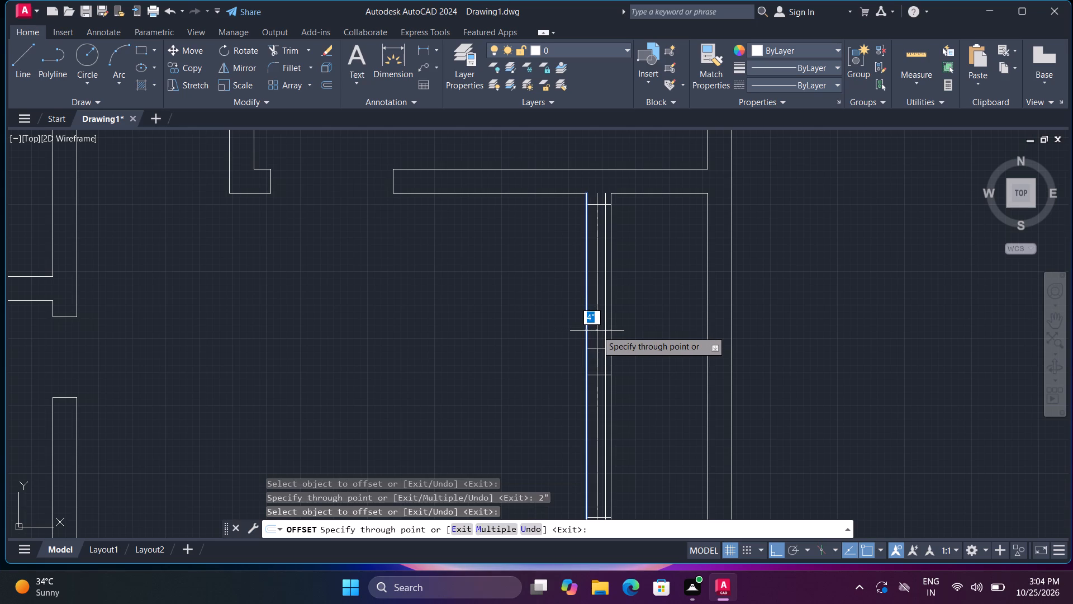
key("2")
key("shift+quotedbl")
key("Return")
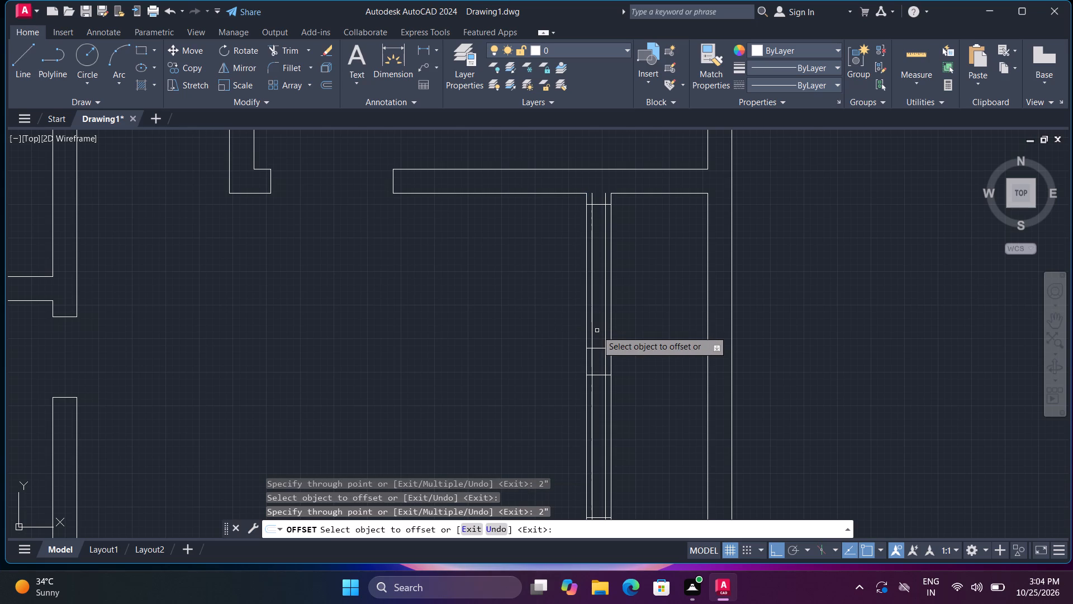
key("Escape")
Trim the offset glazing lines inside the central pier and beyond the upper and lower jambs of the narrow room's windows.
type("tr")
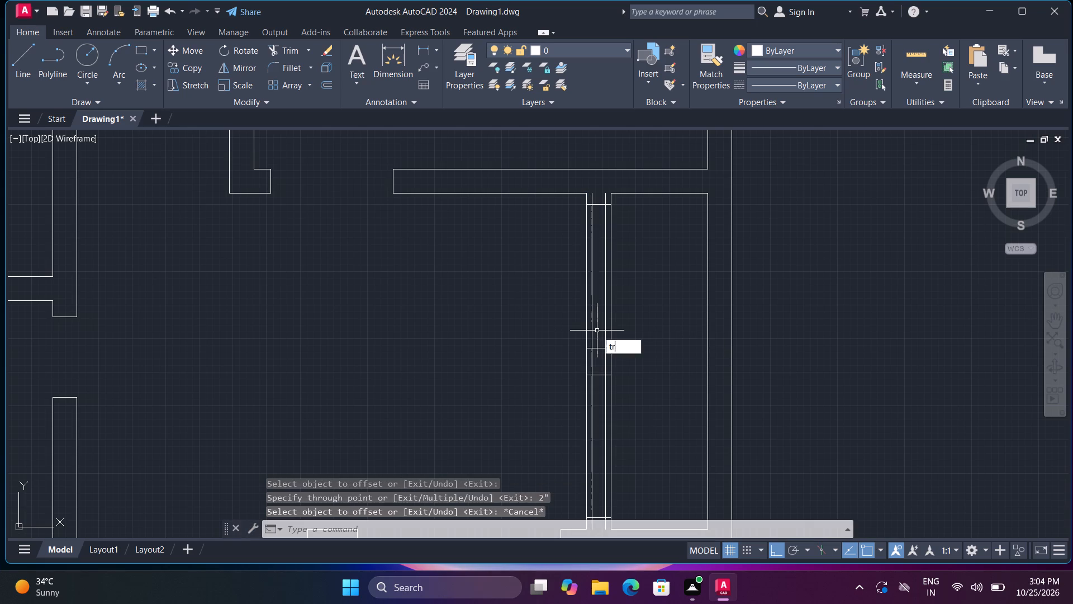
key("space")
left_click(591, 361)
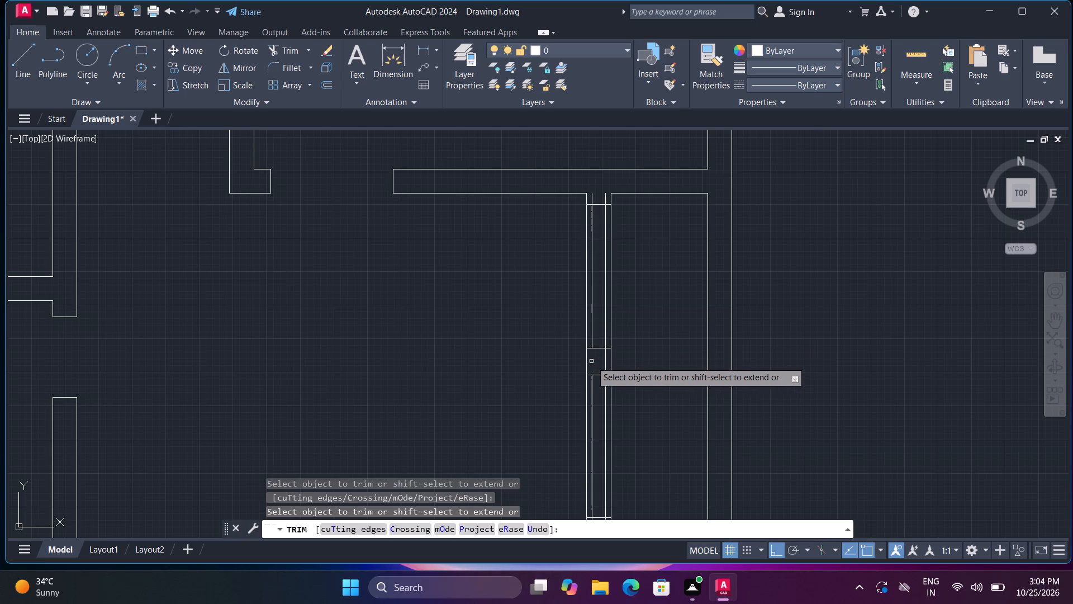
left_click(605, 366)
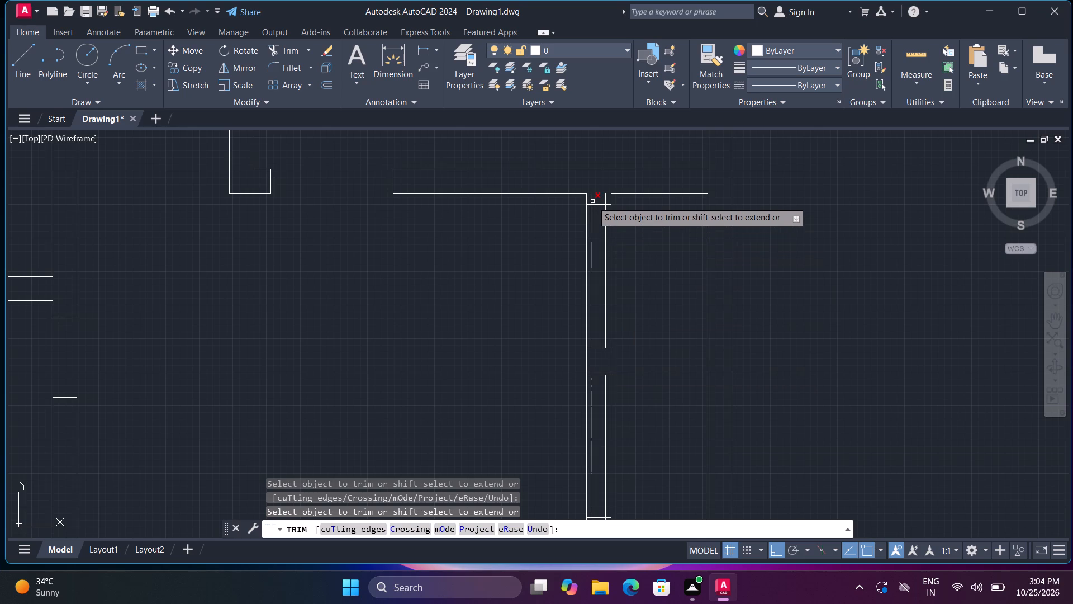
left_click(592, 201)
left_click(604, 197)
middle_click_drag(622, 427, 636, 346)
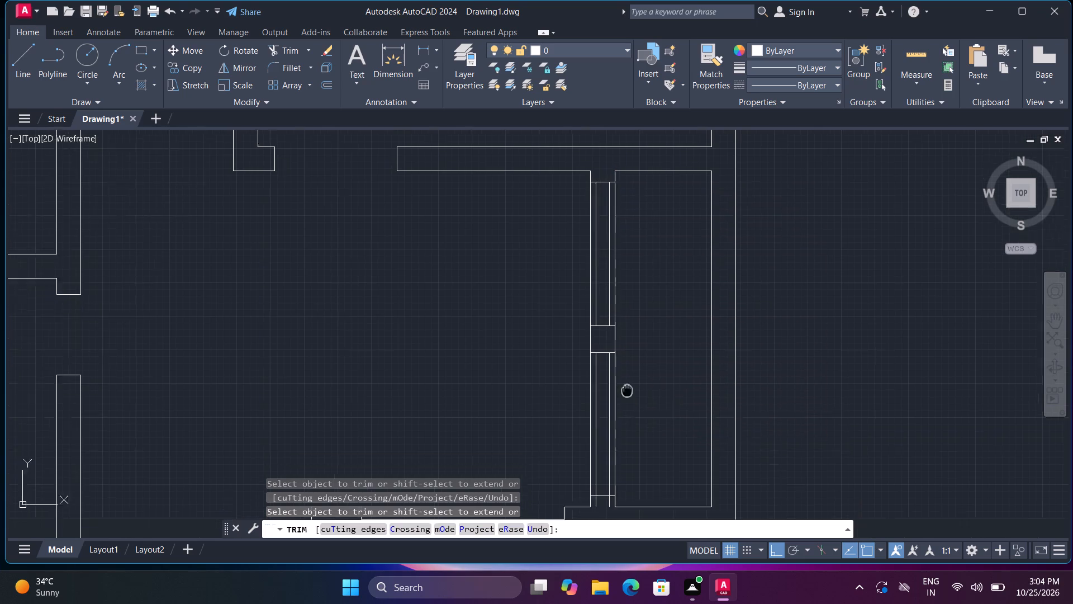
middle_click_drag(636, 346, 637, 292)
left_click(621, 390)
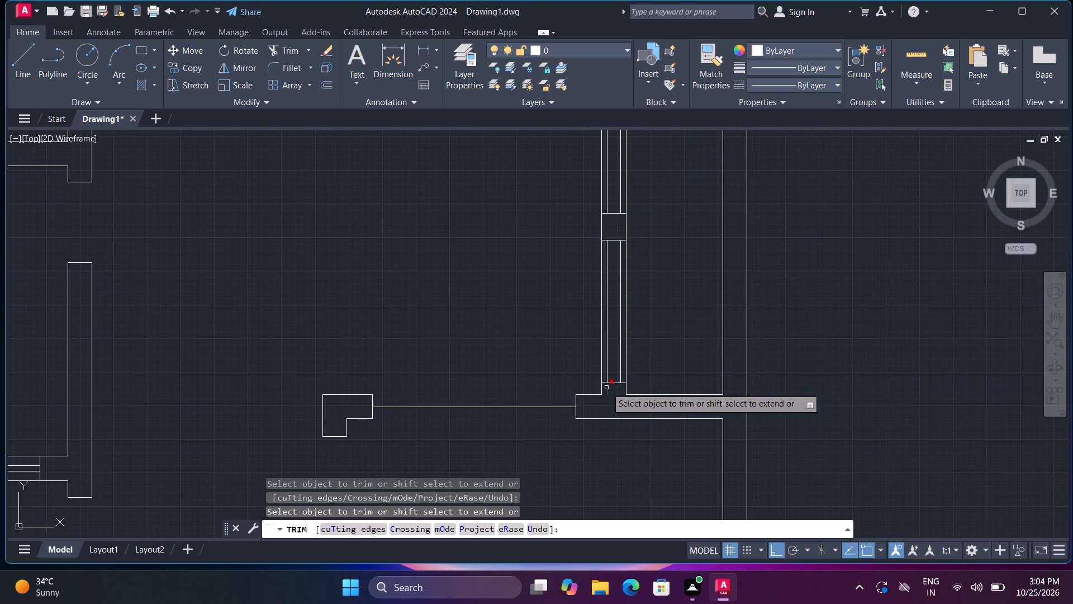
left_click(606, 388)
scroll(615, 372, "down", 2)
middle_click_drag(632, 306, 630, 337)
scroll(630, 324, "up", 1)
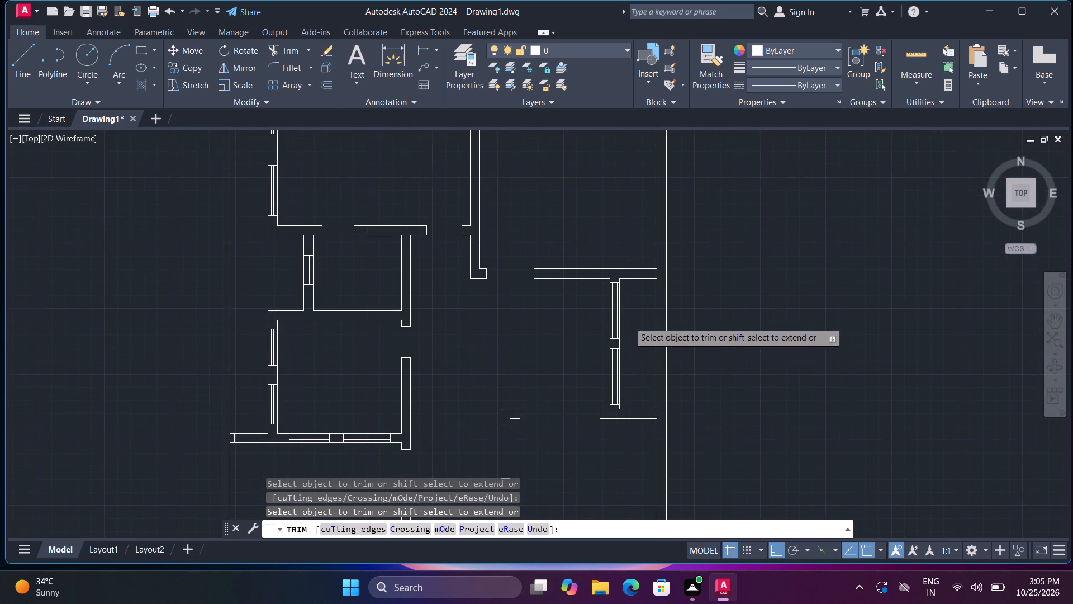
scroll(629, 321, "up", 1)
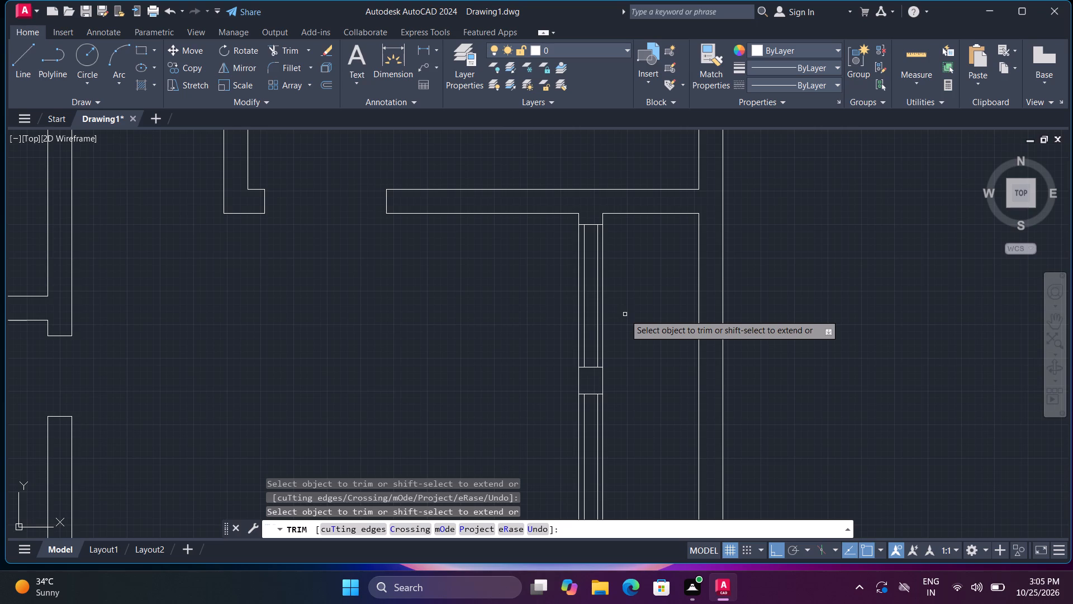
scroll(621, 316, "up", 3)
scroll(616, 317, "down", 2)
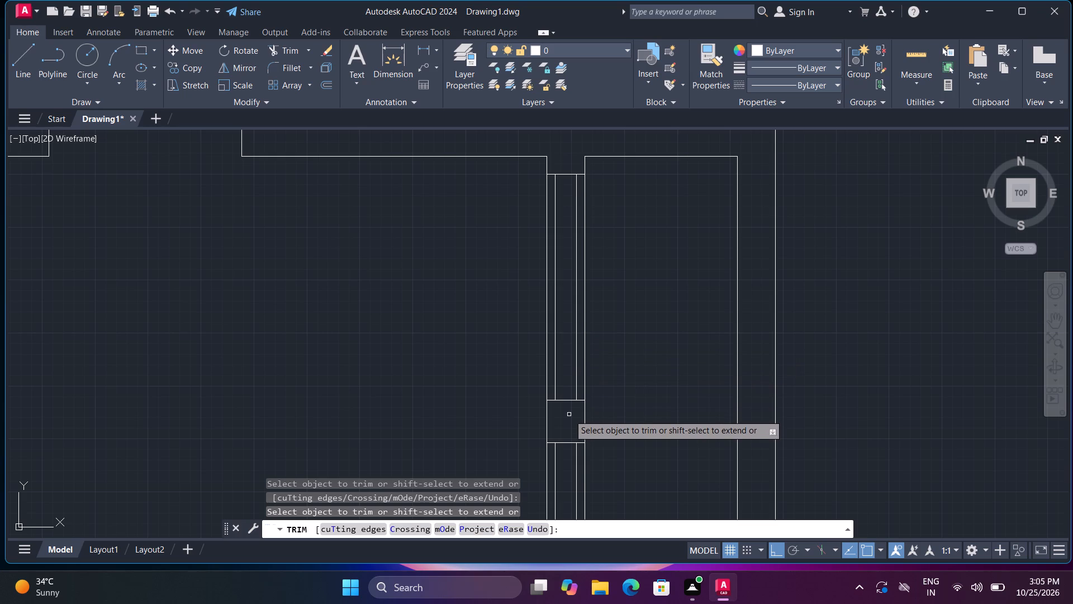
key("Escape")
Draw a vertical line about 6'-7" long, aligned with the lower middle window's midpoint and starting level with the top of the wall on its right.
scroll(596, 383, "down", 3)
middle_click_drag(573, 424, 576, 412)
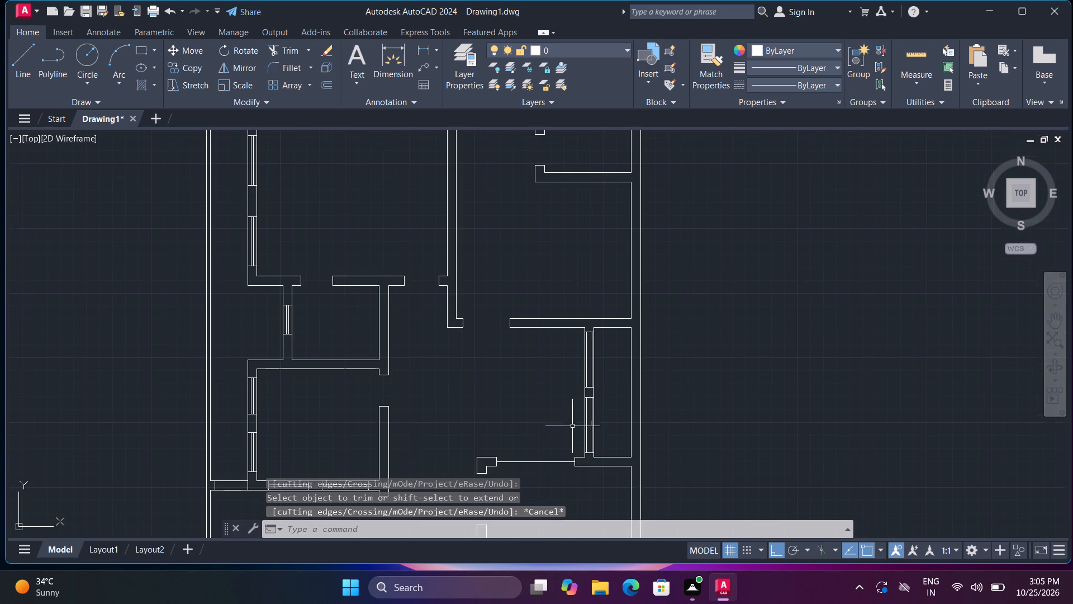
middle_click_drag(576, 412, 619, 239)
middle_click(620, 238)
middle_click_drag(505, 380, 522, 317)
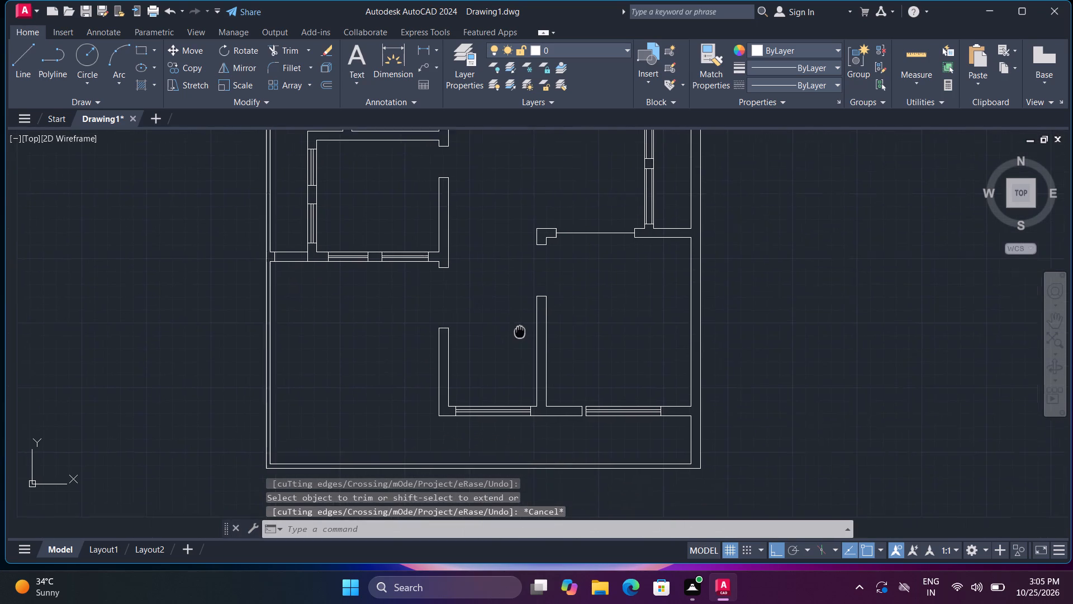
middle_click_drag(522, 317, 523, 310)
scroll(523, 340, "up", 2)
scroll(523, 341, "down", 1)
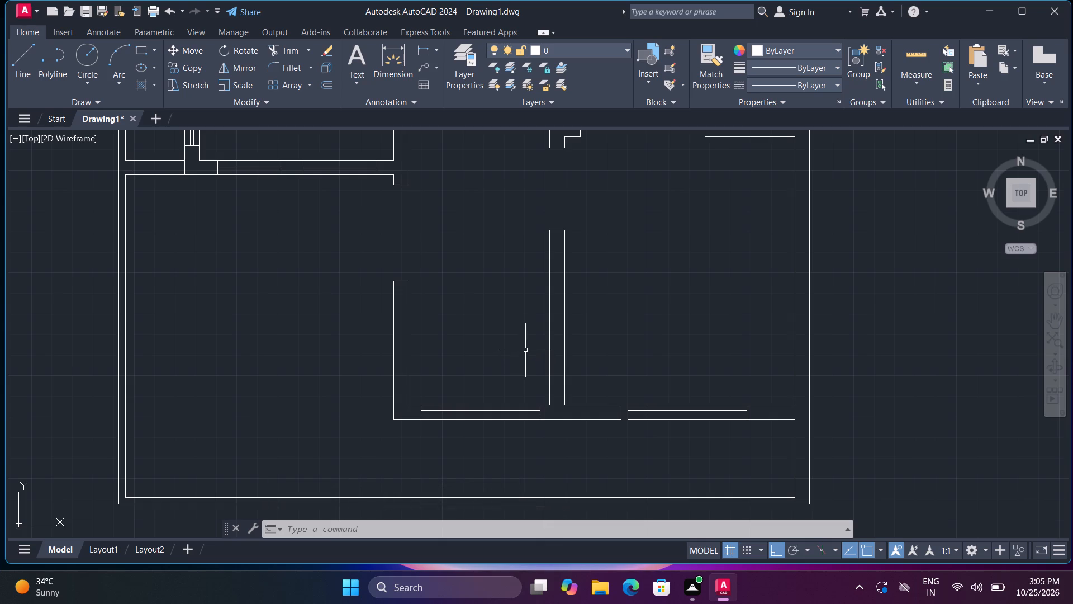
type("l")
key("space")
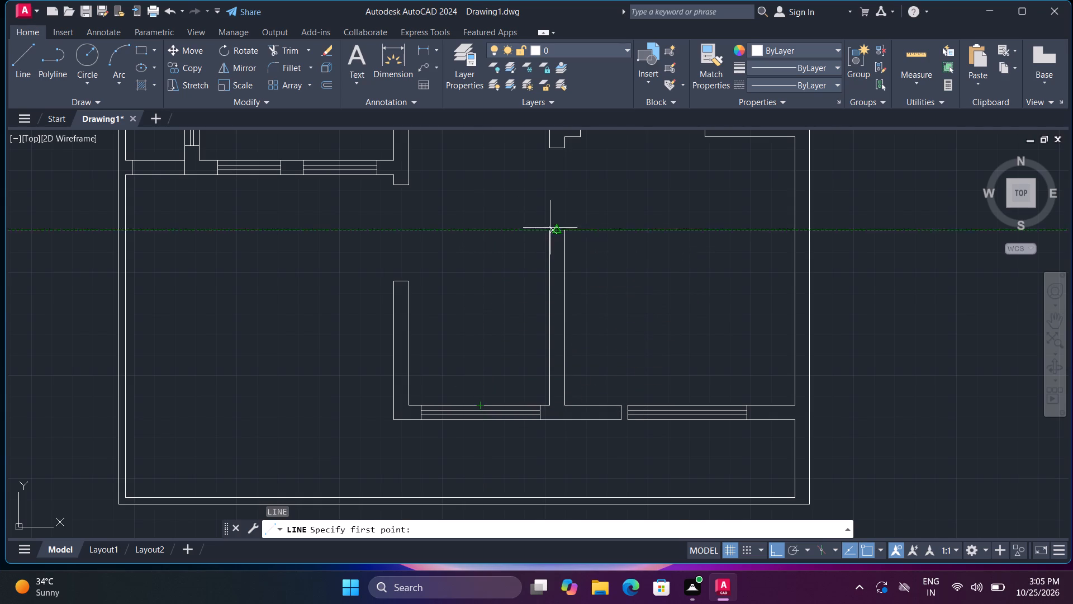
left_click(479, 231)
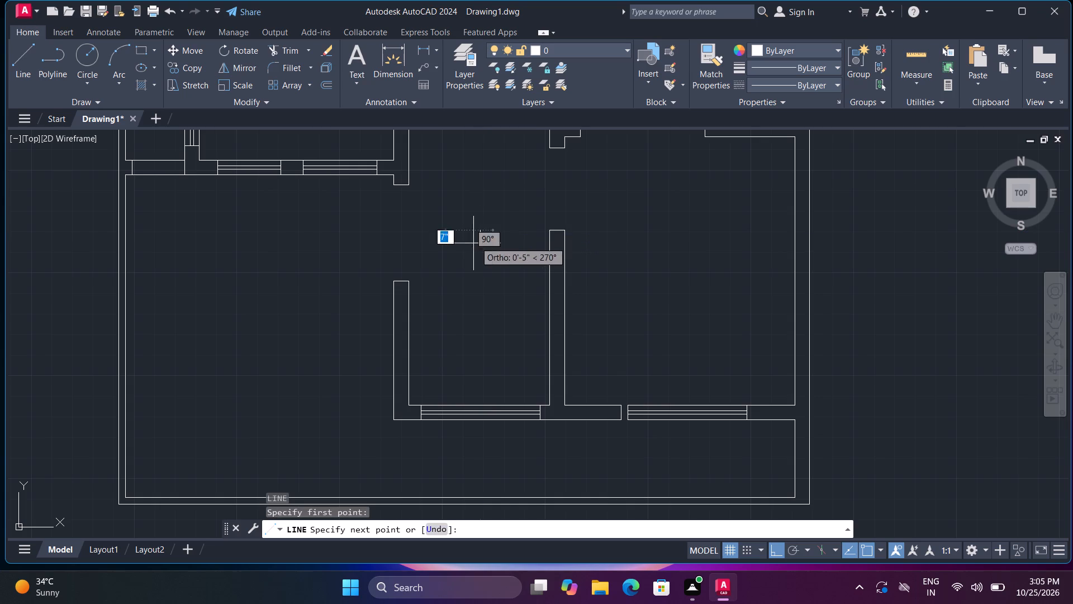
left_click(487, 361)
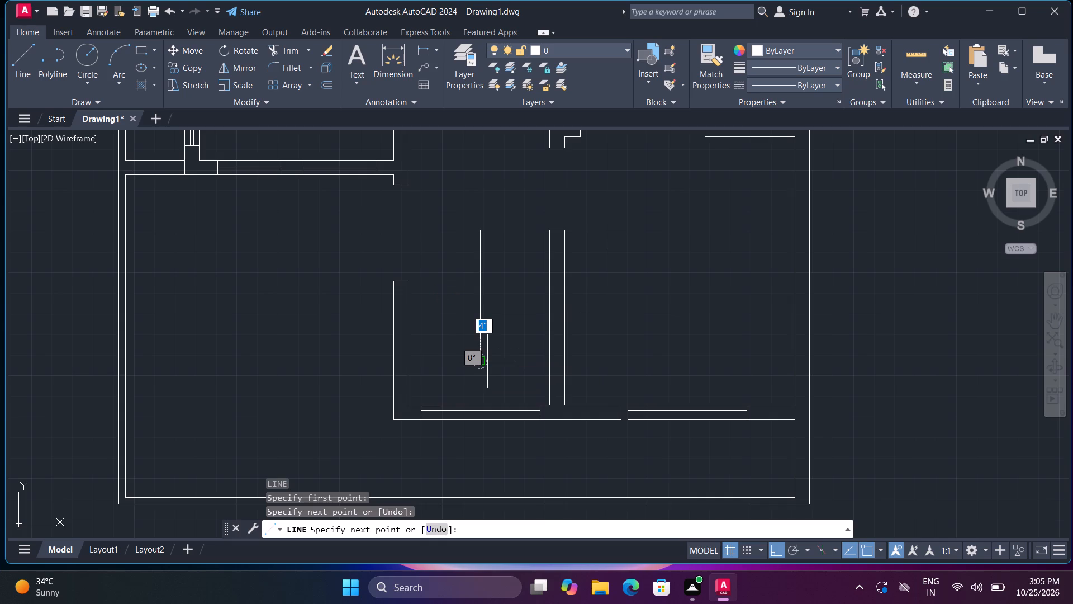
key("space")
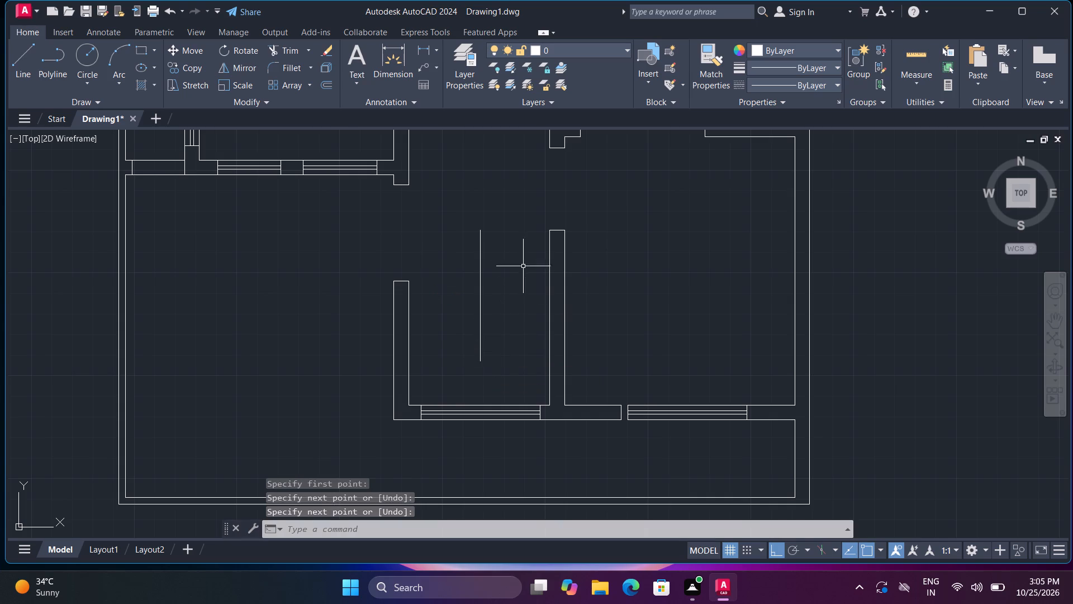
Draw a 1" horizontal cap from the vertical line's top end, continuing down as a parallel line level with its lower end.
key("space")
scroll(482, 230, "up", 3)
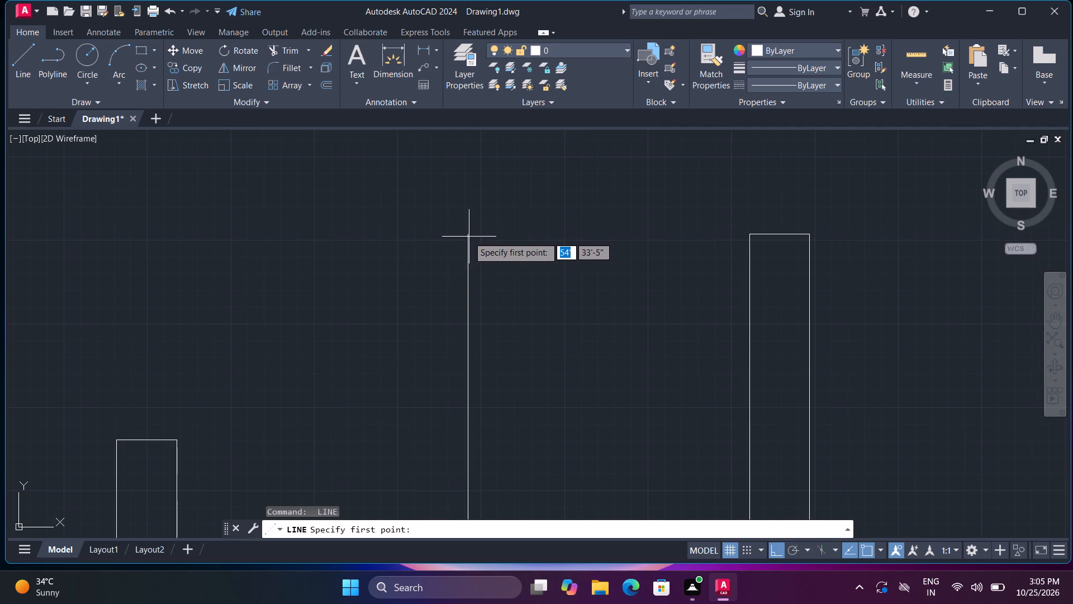
left_click(468, 237)
key("1")
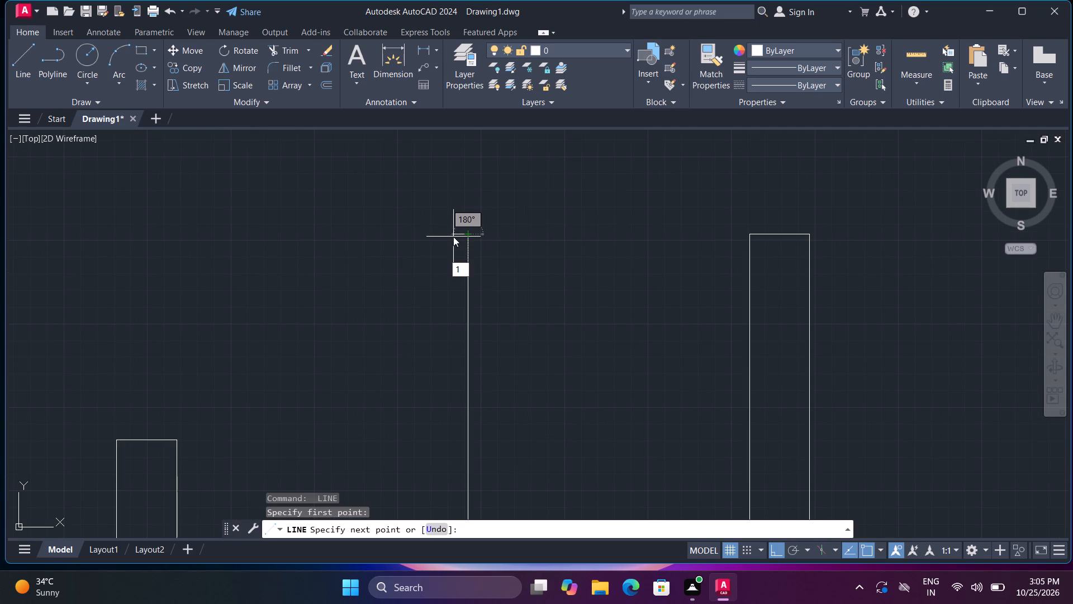
key("shift+quotedbl")
key("Return")
scroll(457, 285, "down", 1)
middle_click_drag(455, 304, 470, 256)
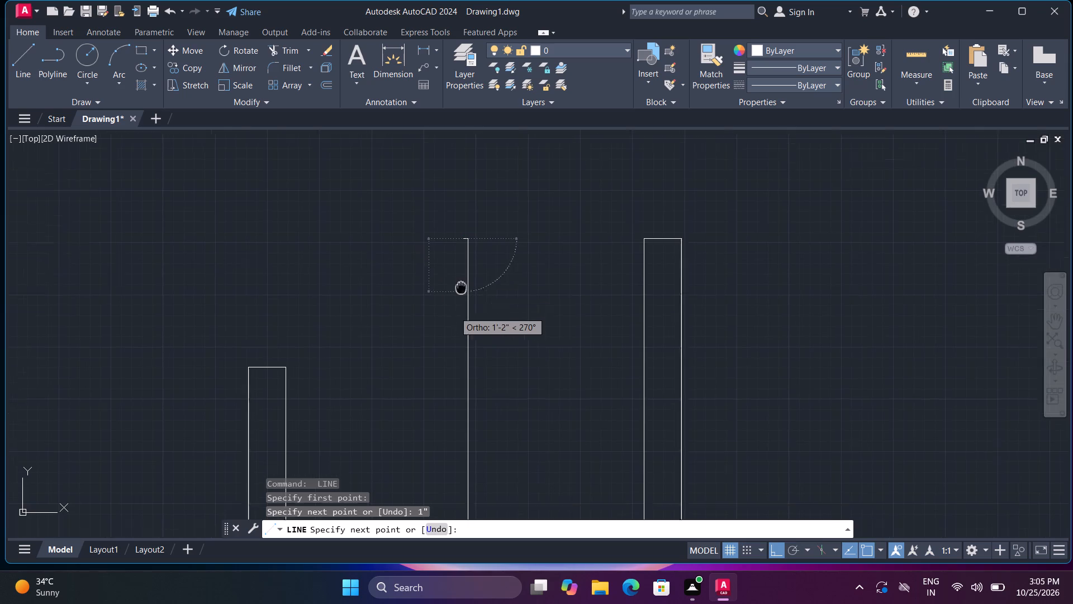
middle_click_drag(470, 256, 501, 135)
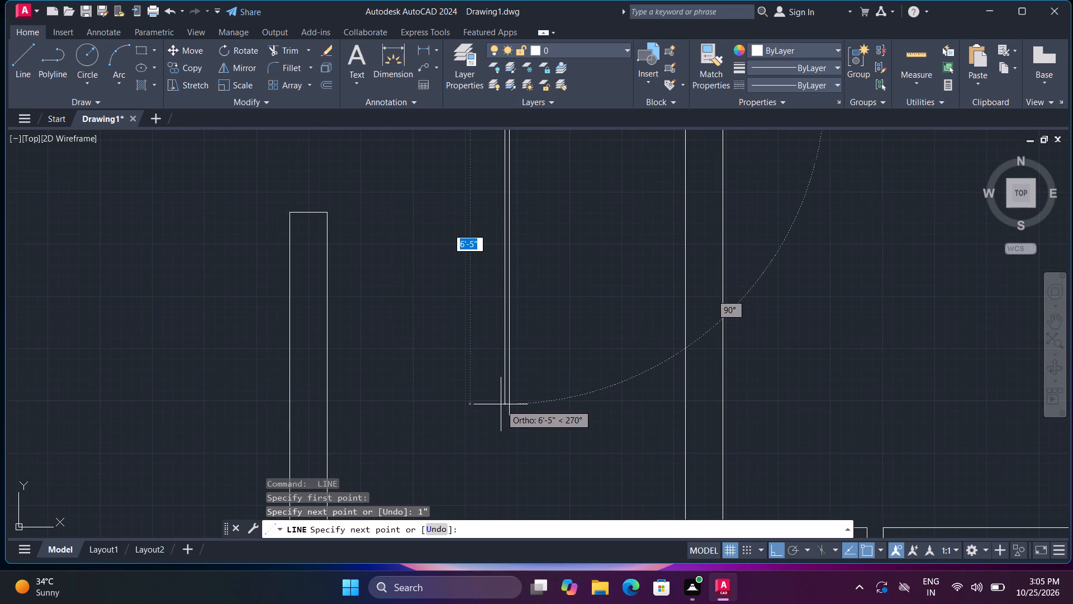
left_click(502, 417)
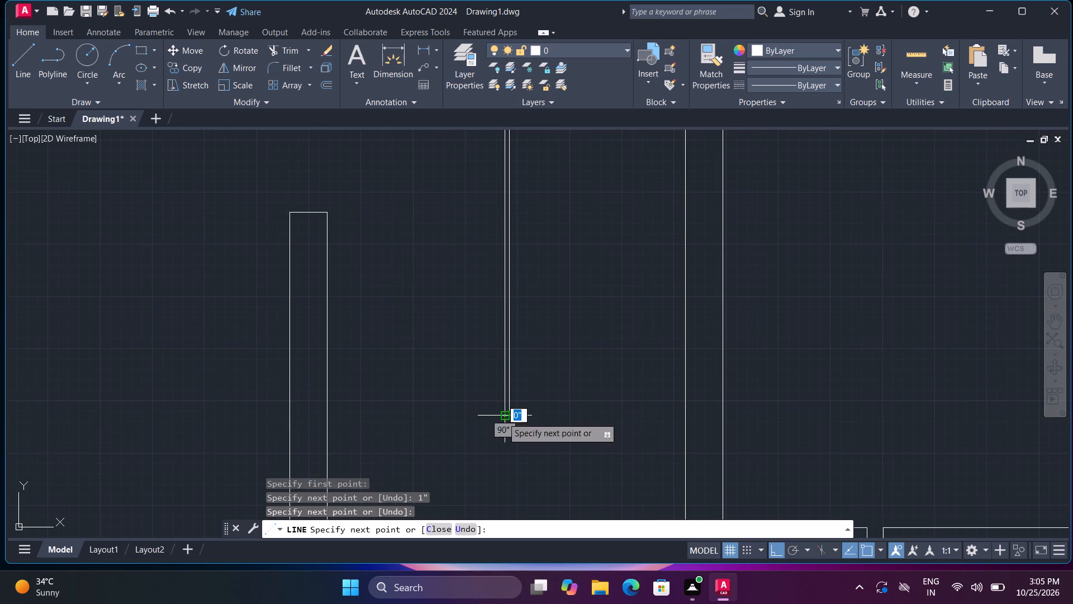
key("space")
scroll(480, 314, "down", 2)
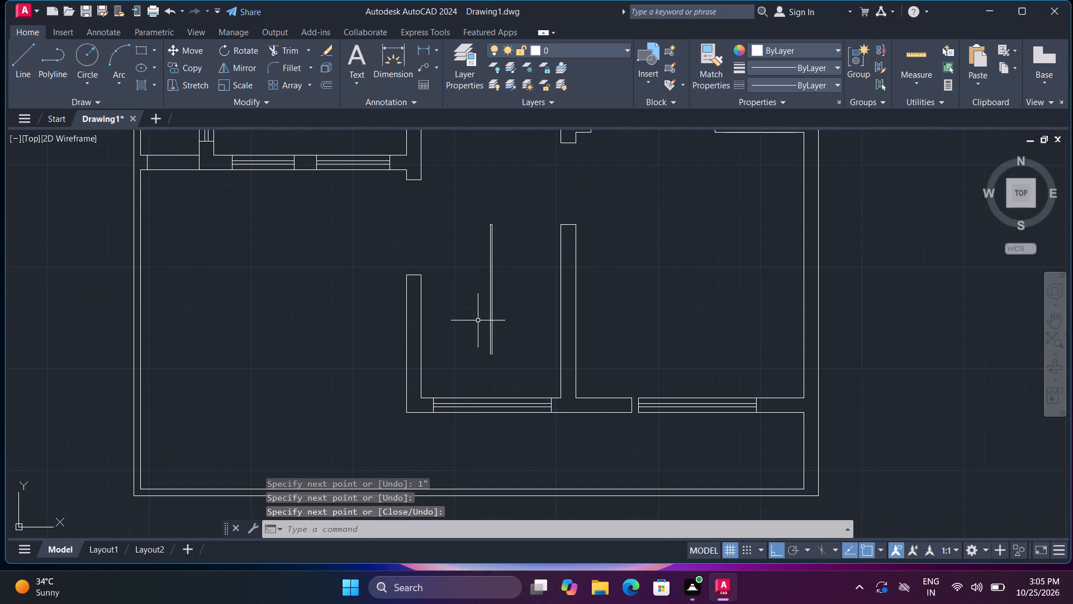
Draw a vertical line about 4' long, starting 3'-0" from the left wall's top corner and ending level with the double line's bottom.
key("space")
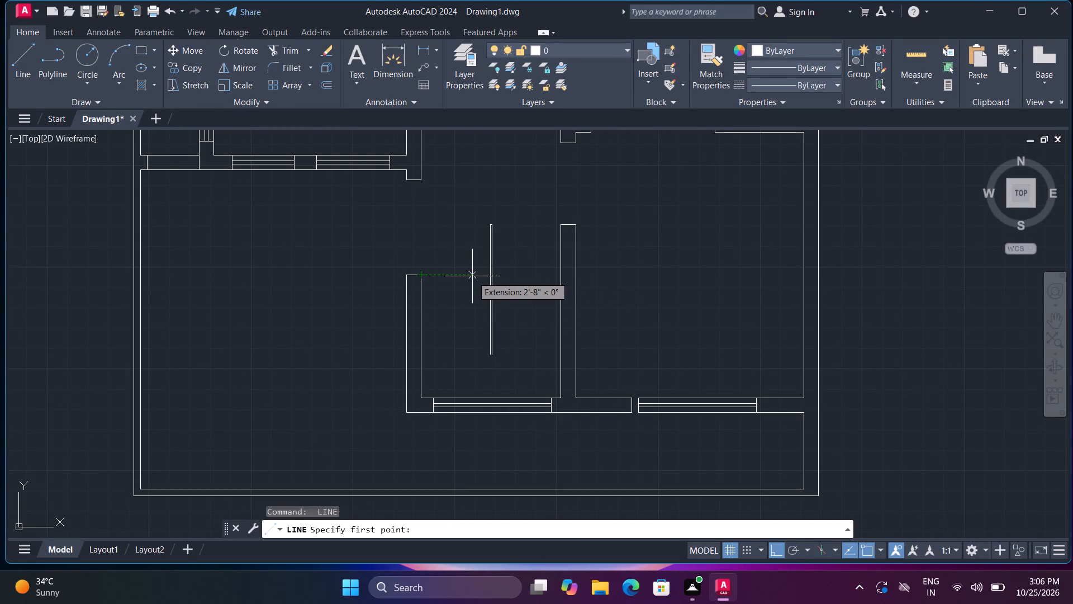
scroll(472, 276, "up", 3)
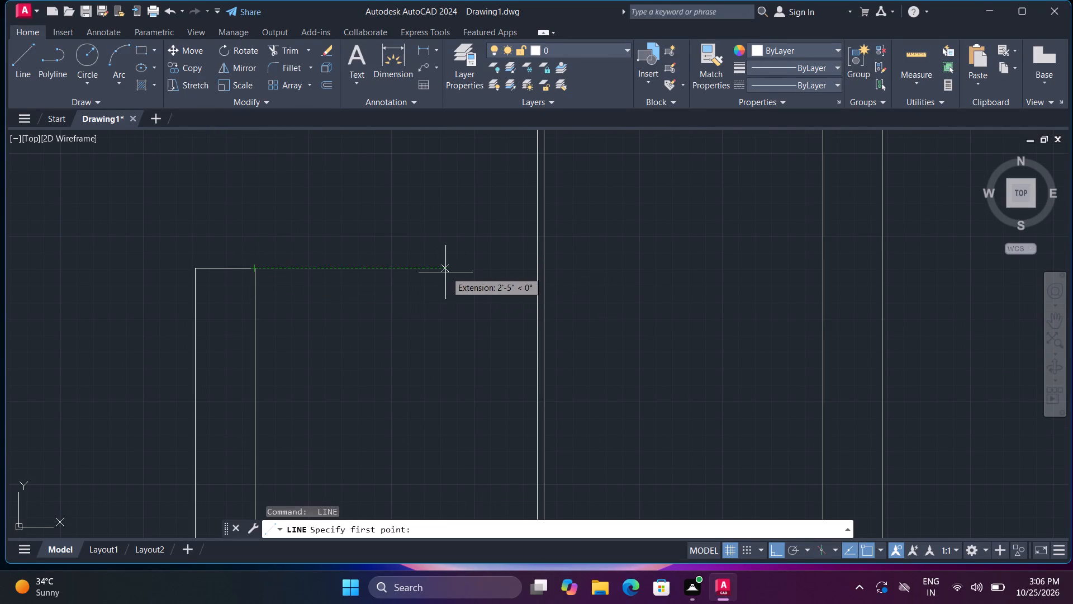
scroll(485, 276, "down", 2)
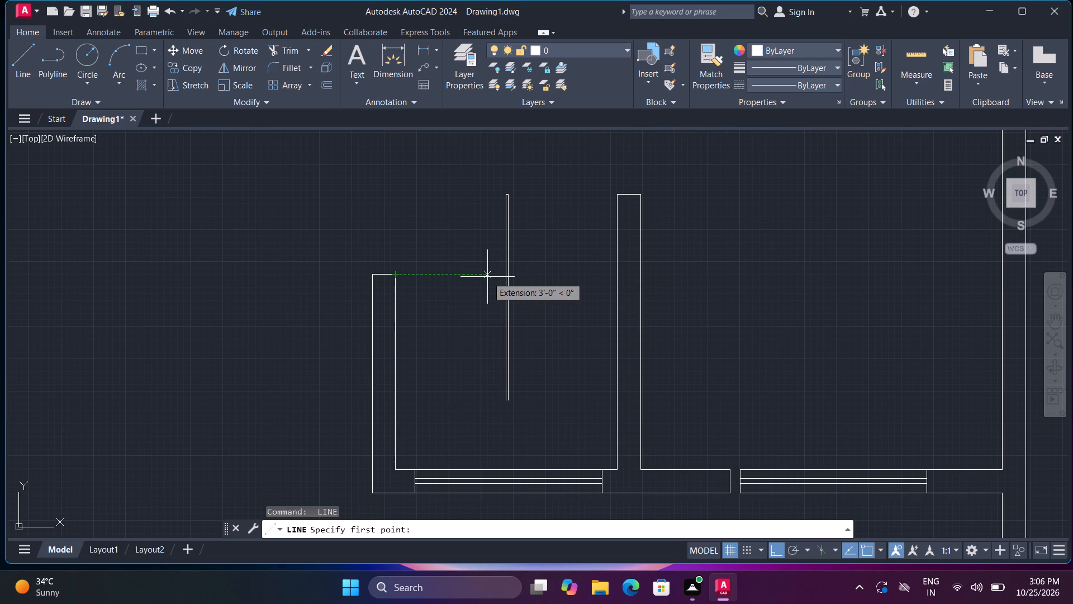
left_click(487, 277)
scroll(494, 398, "up", 2)
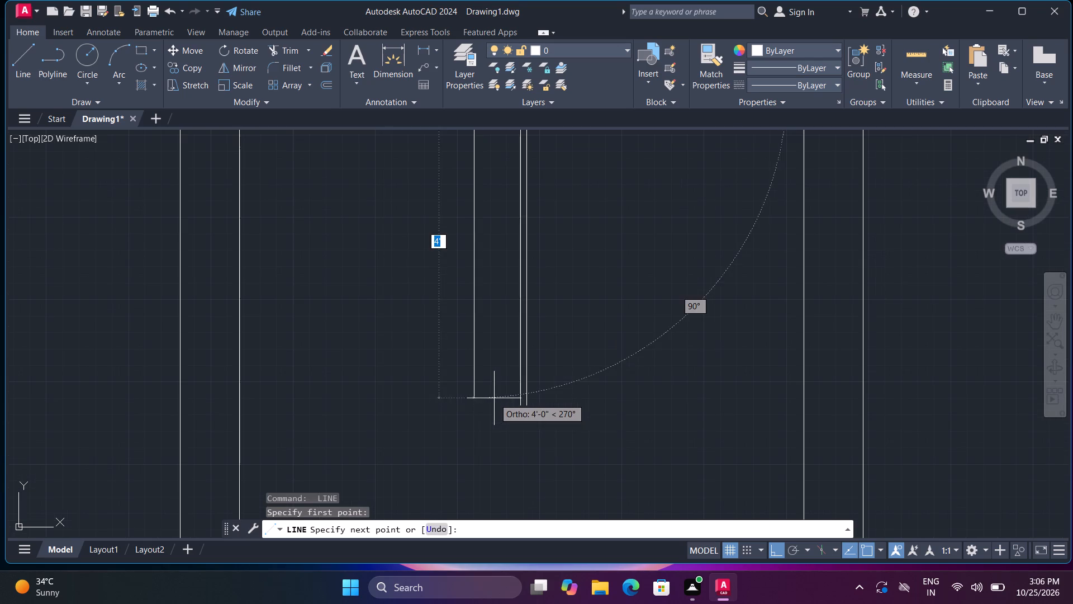
left_click(473, 408)
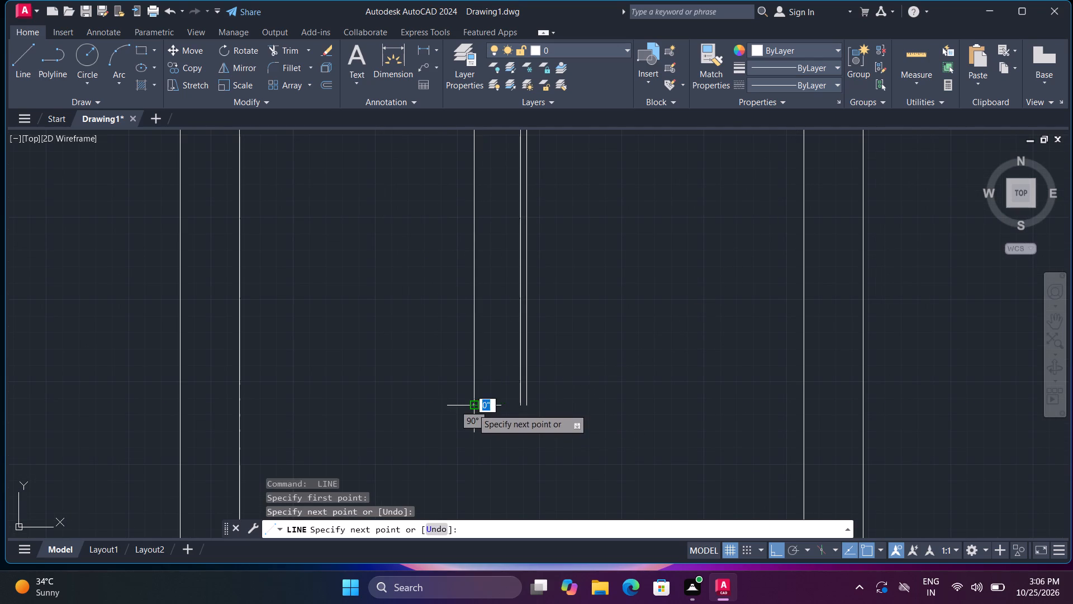
key("space")
Offset the new vertical line 1" toward the left wall, using the Through option.
type("o t")
key("space")
left_click(475, 373)
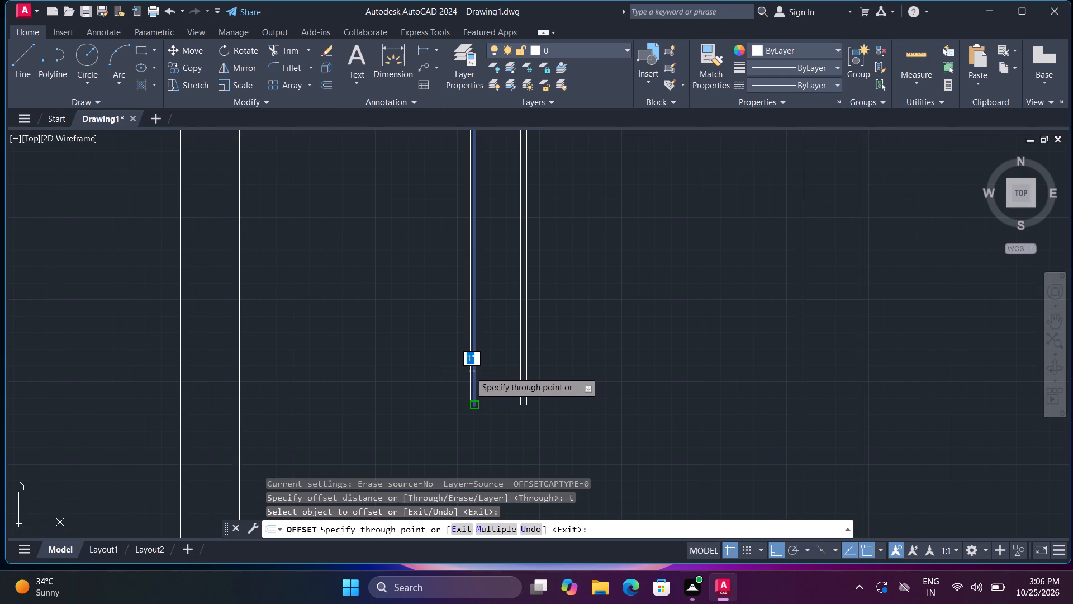
key("1")
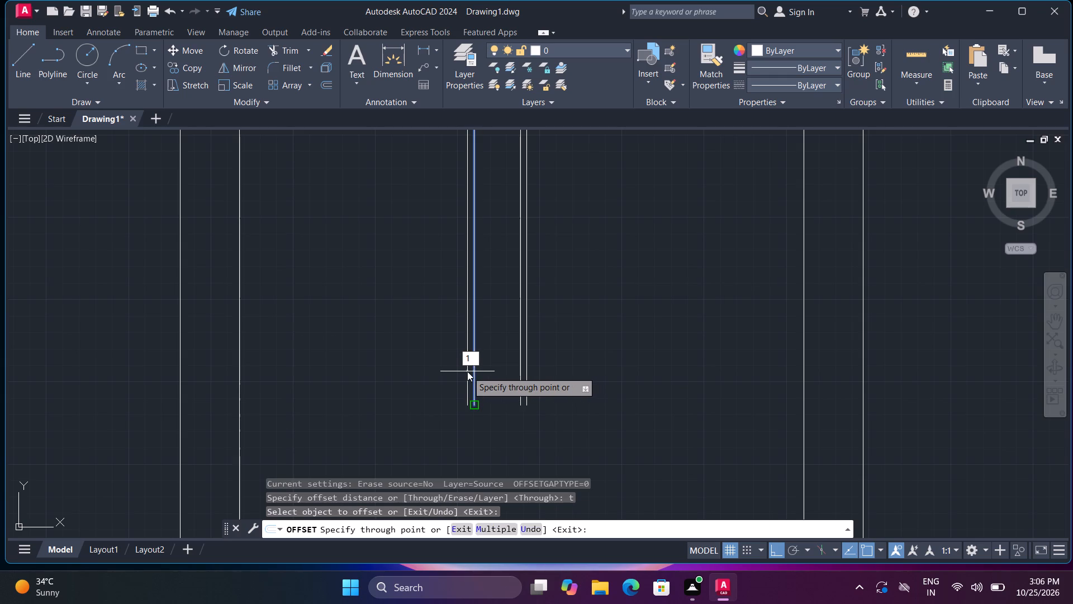
key("shift+quotedbl")
key("Return")
key("space")
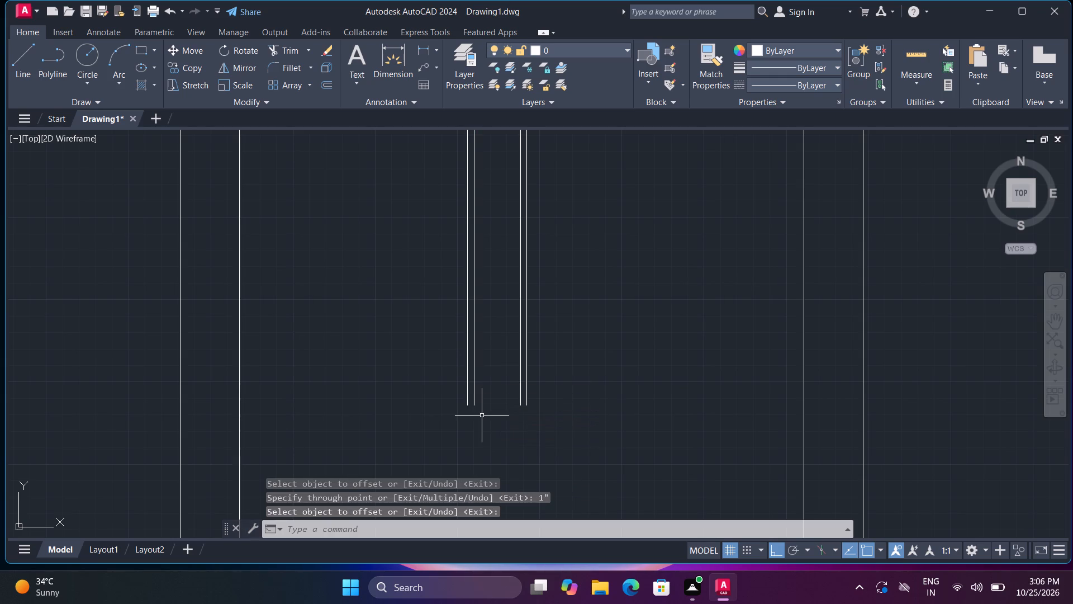
Fillet the inner pair and the outer pair of vertical lines at their lower ends, forming concentric rounded ends.
type("f")
key("space")
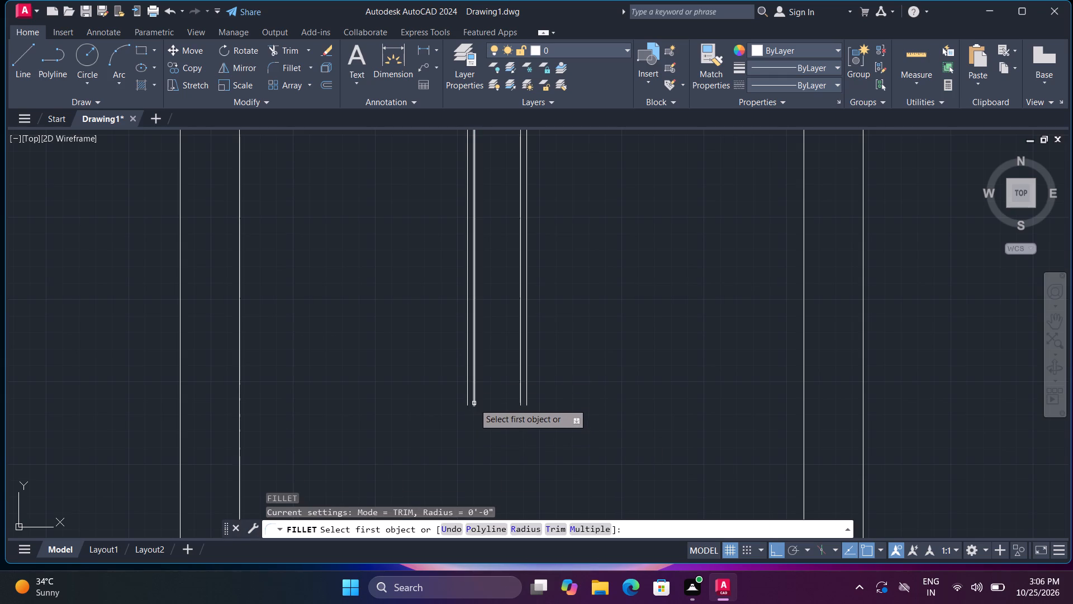
left_click(474, 403)
left_click(519, 386)
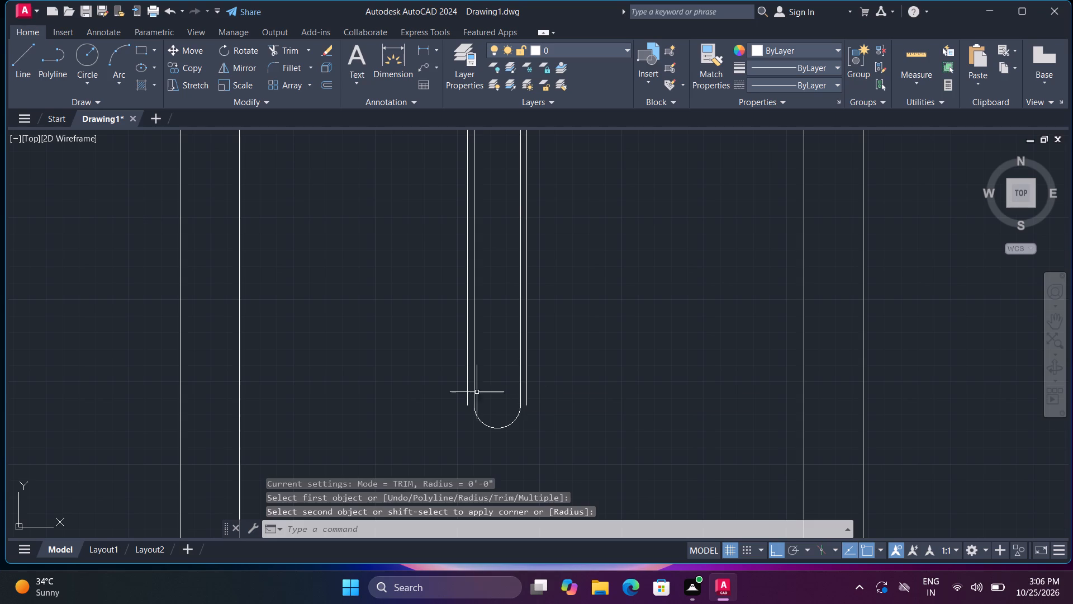
key("space")
left_click(466, 390)
left_click(528, 386)
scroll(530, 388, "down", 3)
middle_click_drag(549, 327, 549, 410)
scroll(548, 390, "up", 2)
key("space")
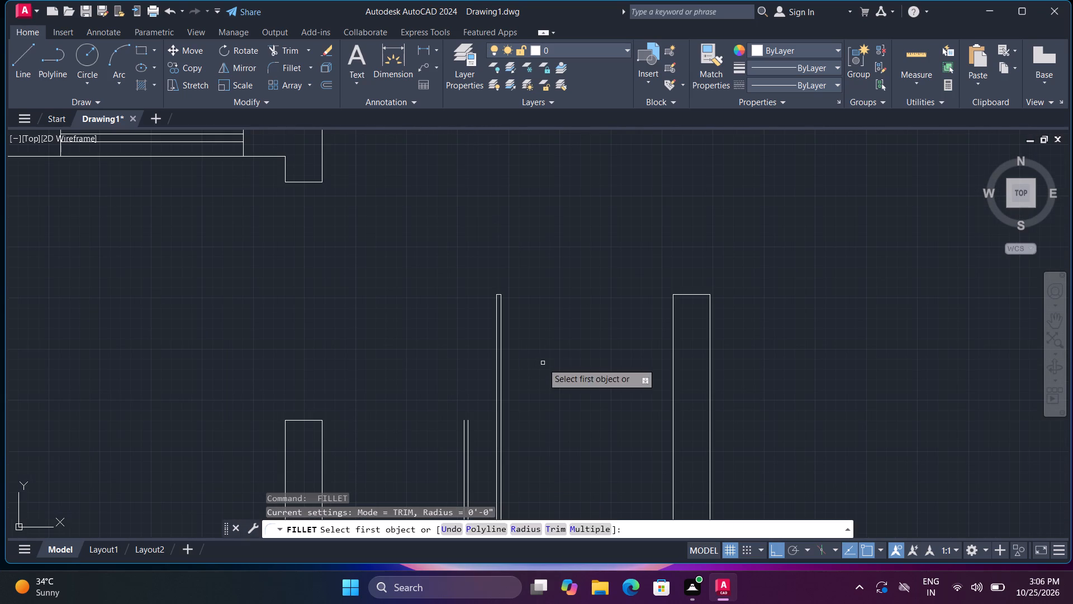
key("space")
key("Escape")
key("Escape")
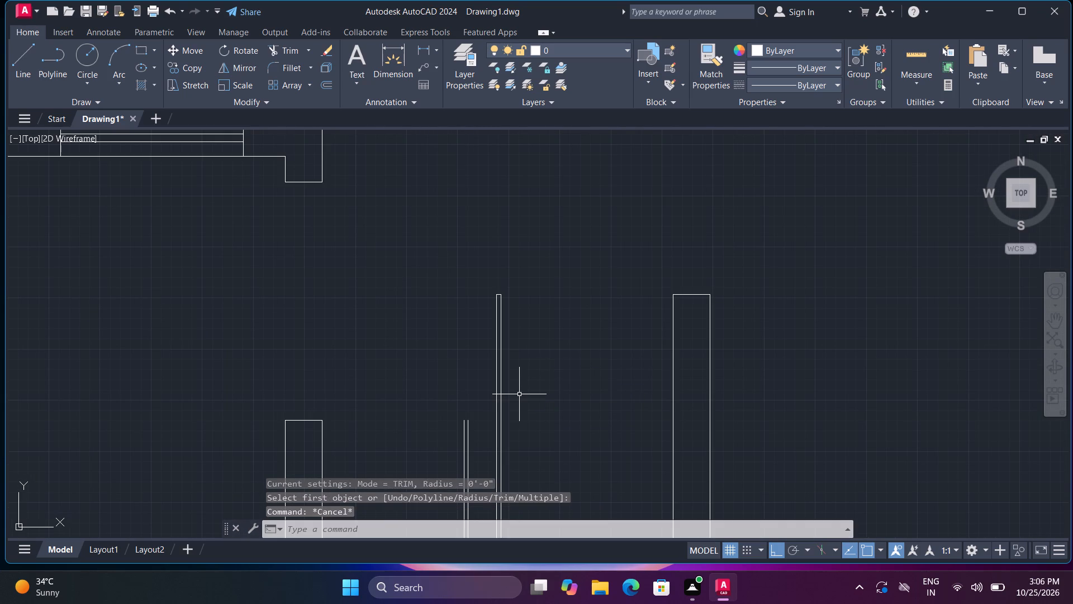
Draw a horizontal line from the left wall's inner face, just below its top end, across the shorter pair of vertical lines.
key("l")
key("space")
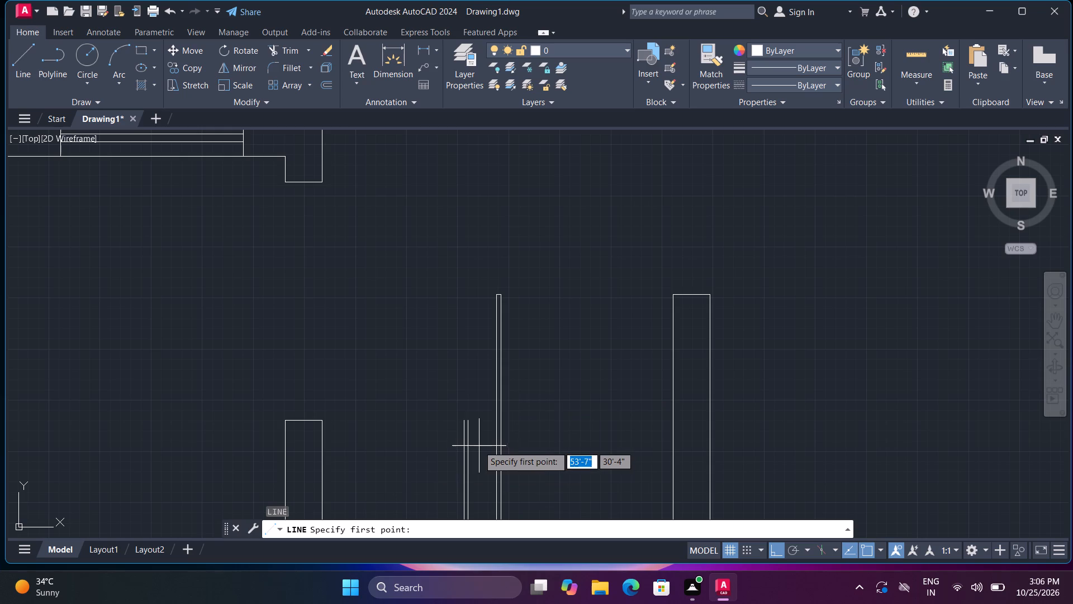
left_click(322, 435)
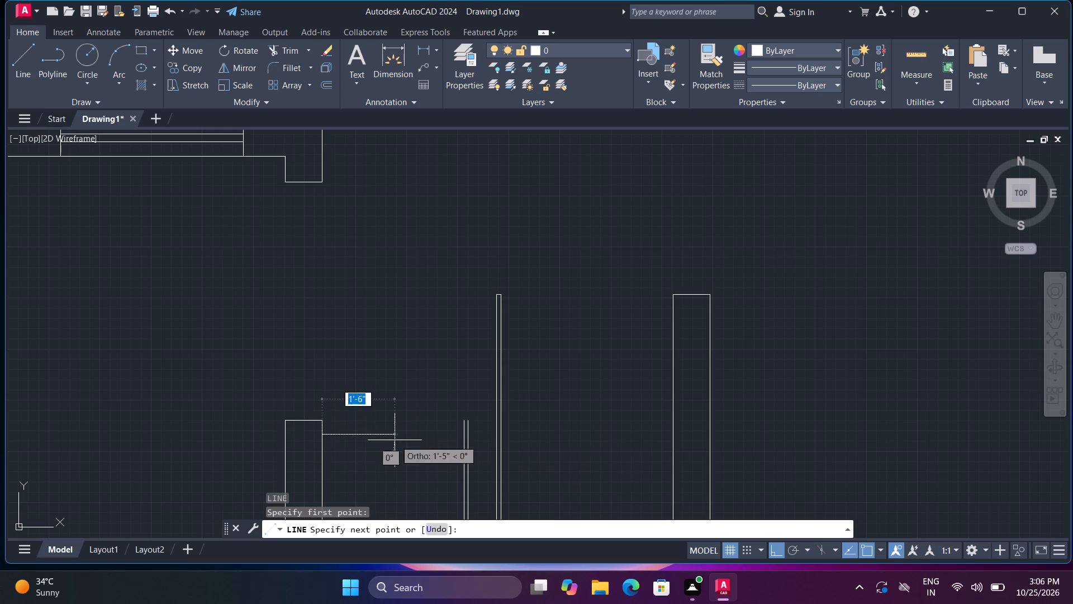
left_click(479, 441)
key("space")
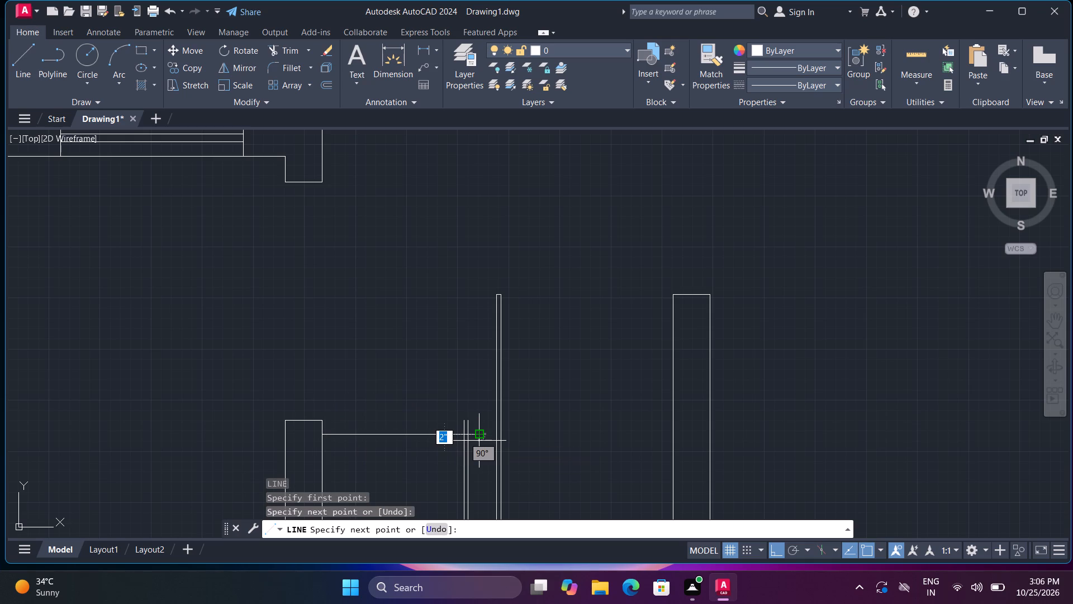
Trim the horizontal line's overhang past the shorter vertical pair and the pair's upper ends projecting above that line.
type("tr")
key("space")
left_click_drag(474, 445, 473, 426)
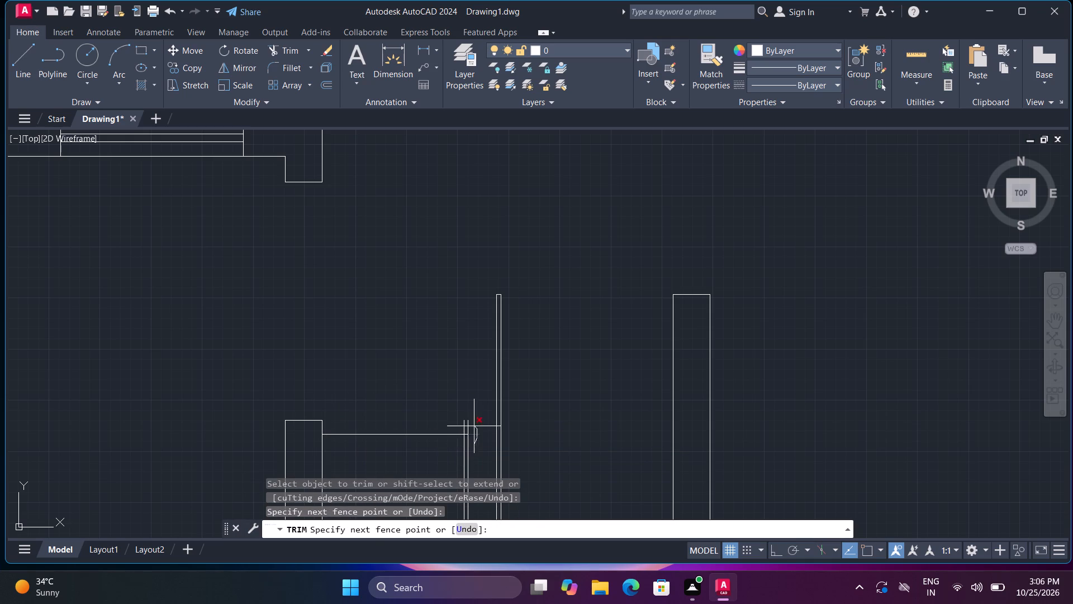
left_click_drag(473, 426, 455, 427)
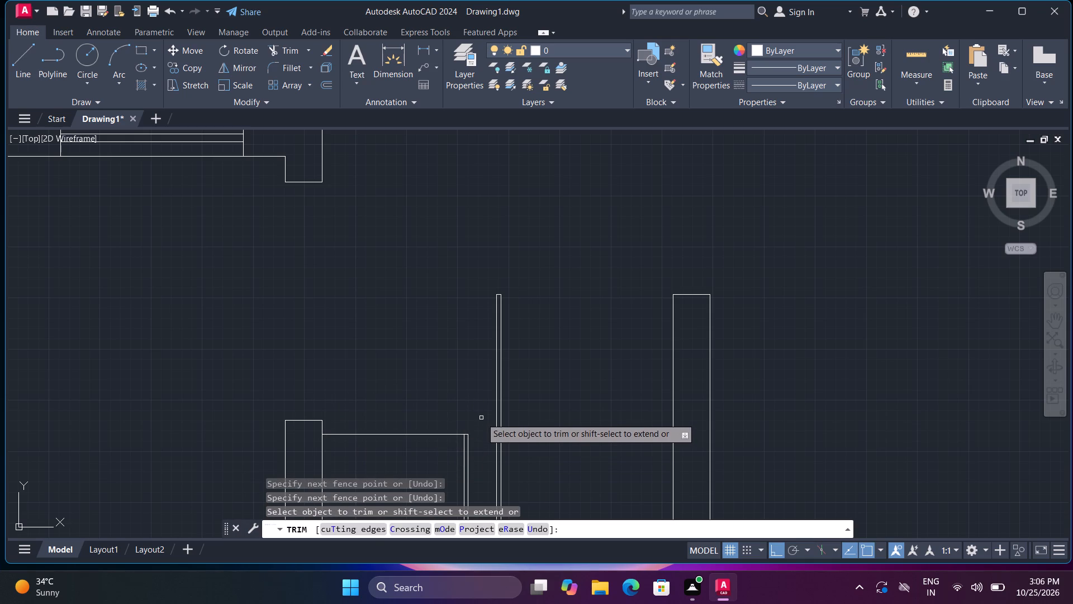
key("Escape")
key("Escape")
Offset the horizontal line downward four times in succession at 1' spacing, using the Through option, to form the stair treads.
type("o")
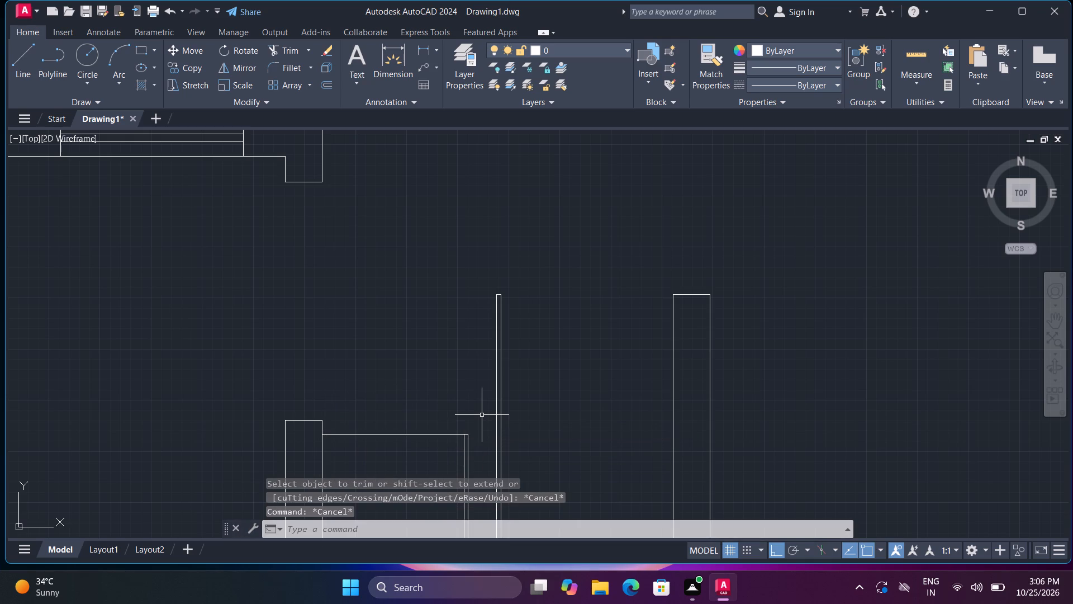
key("space")
type("t")
key("space")
middle_click_drag(472, 410, 478, 275)
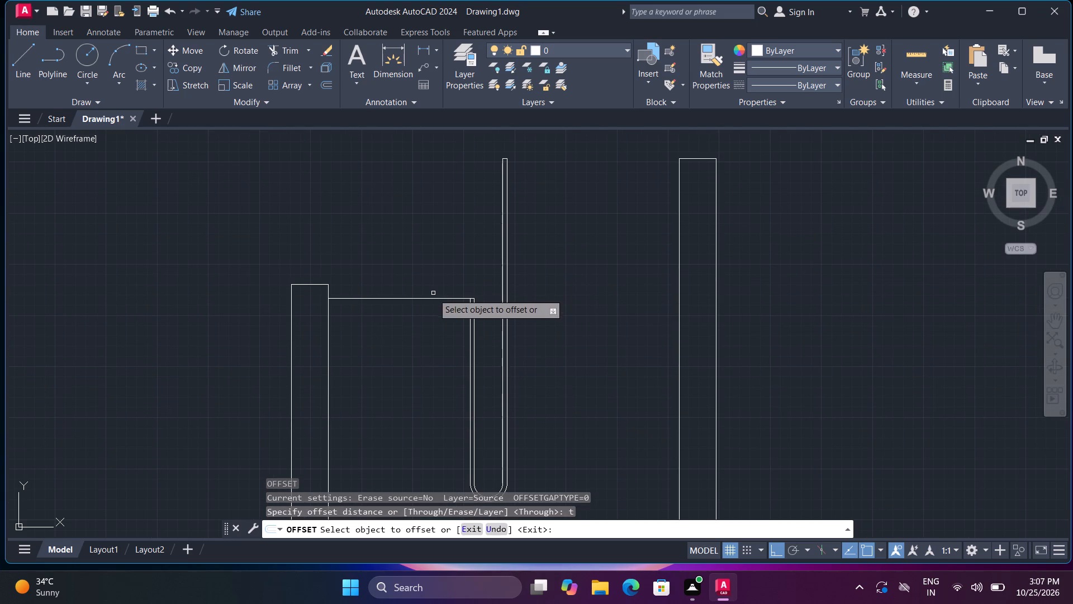
left_click(433, 298)
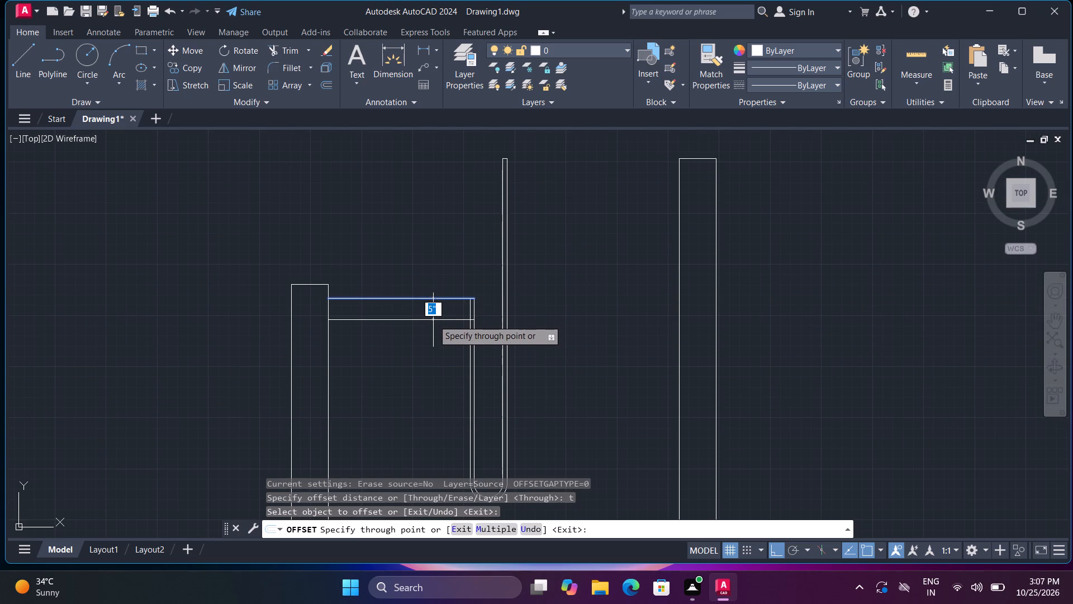
type("1'")
key("Return")
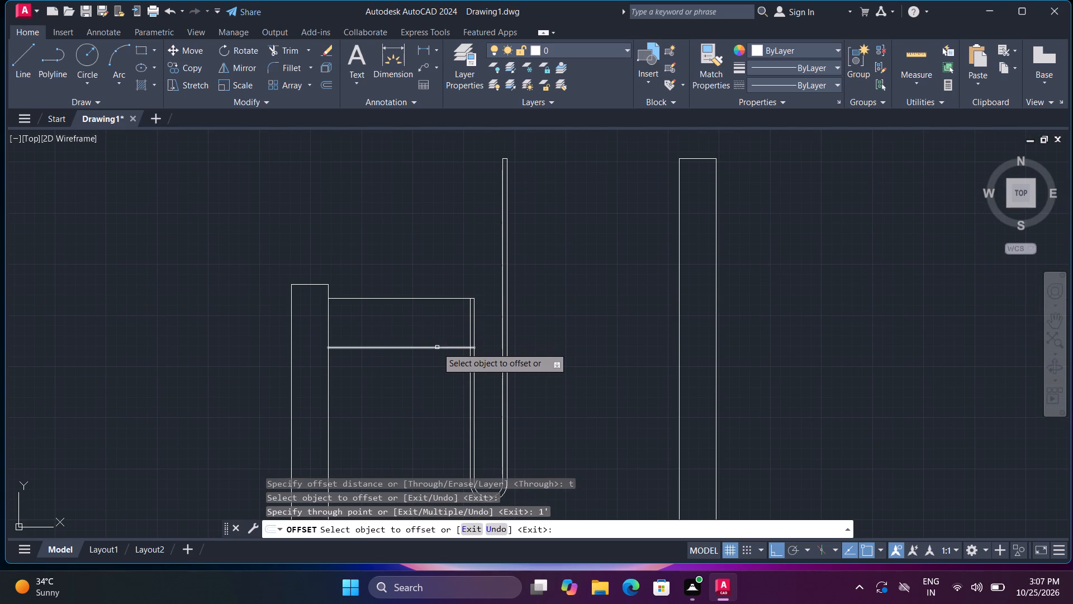
left_click(438, 348)
key("1")
key("apostrophe")
key("Return")
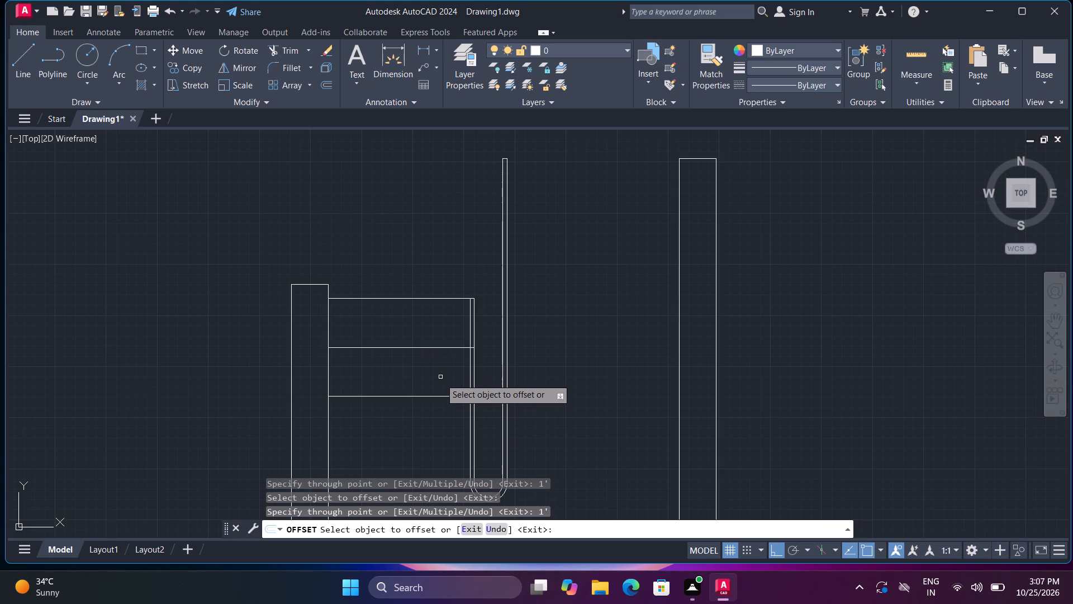
left_click(434, 397)
key("1")
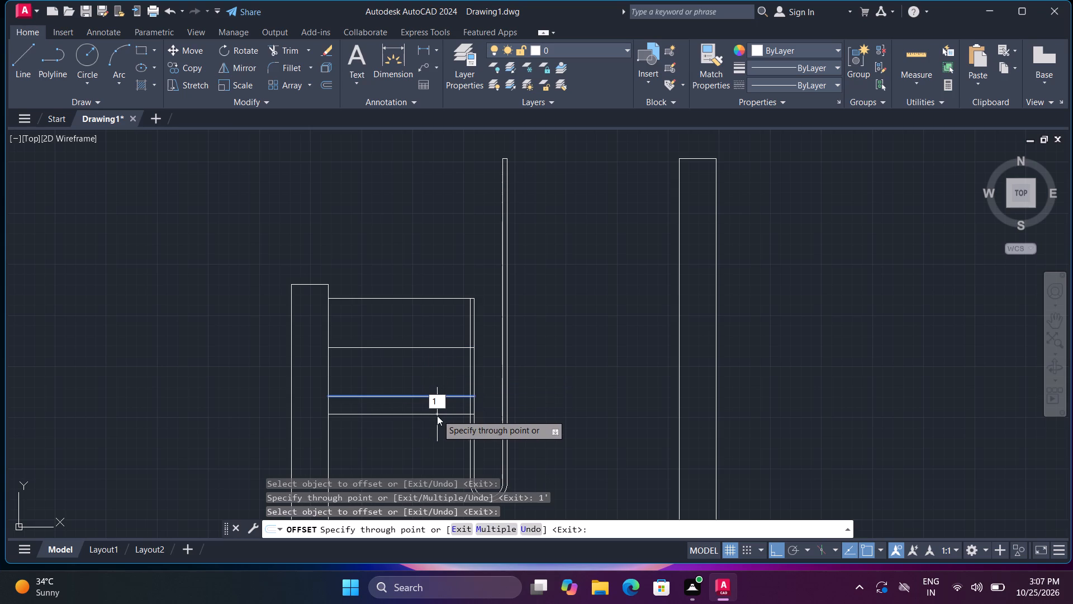
key("apostrophe")
key("Return")
middle_click_drag(438, 441, 452, 289)
middle_click(452, 287)
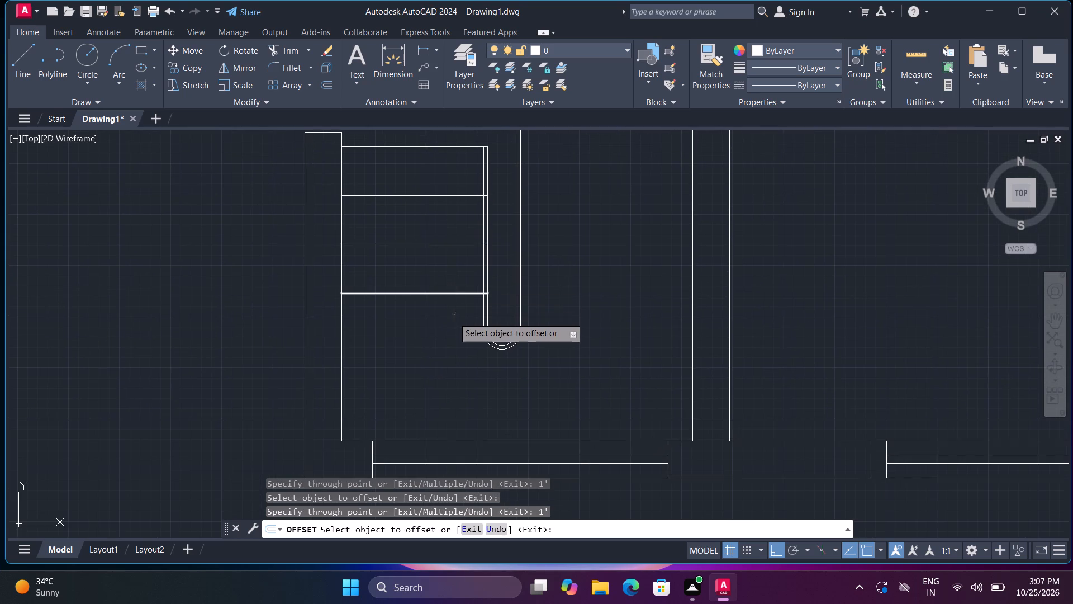
left_click(447, 295)
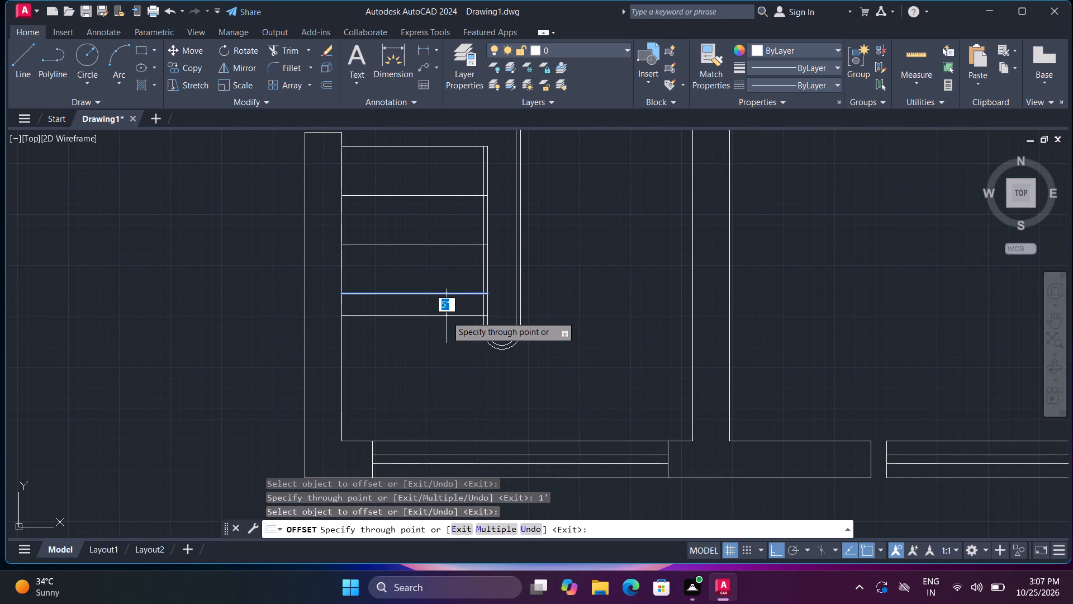
key("1")
key("apostrophe")
key("Return")
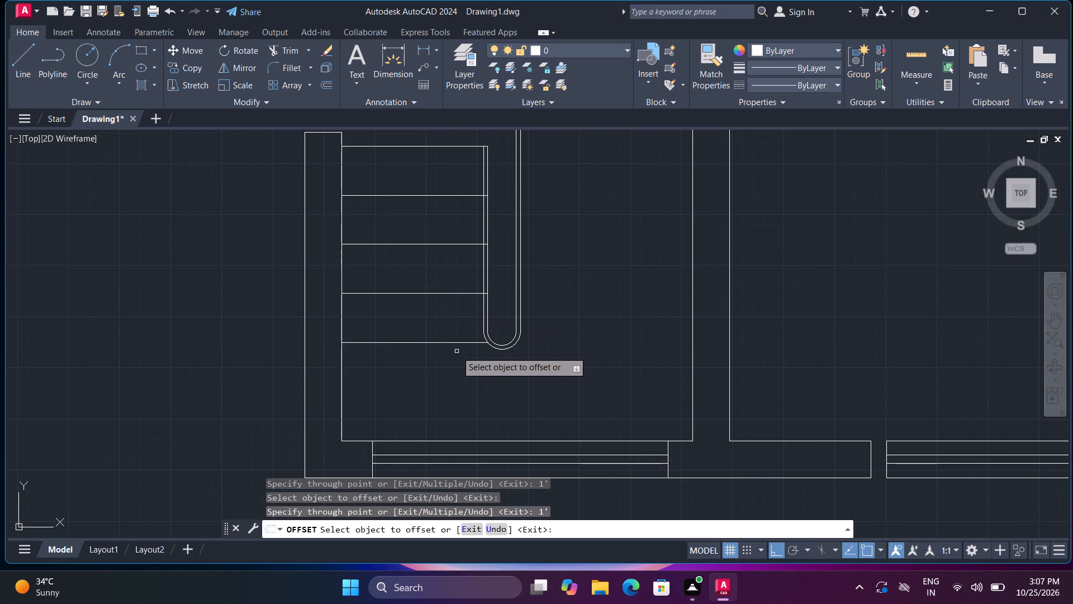
middle_click_drag(564, 241, 490, 350)
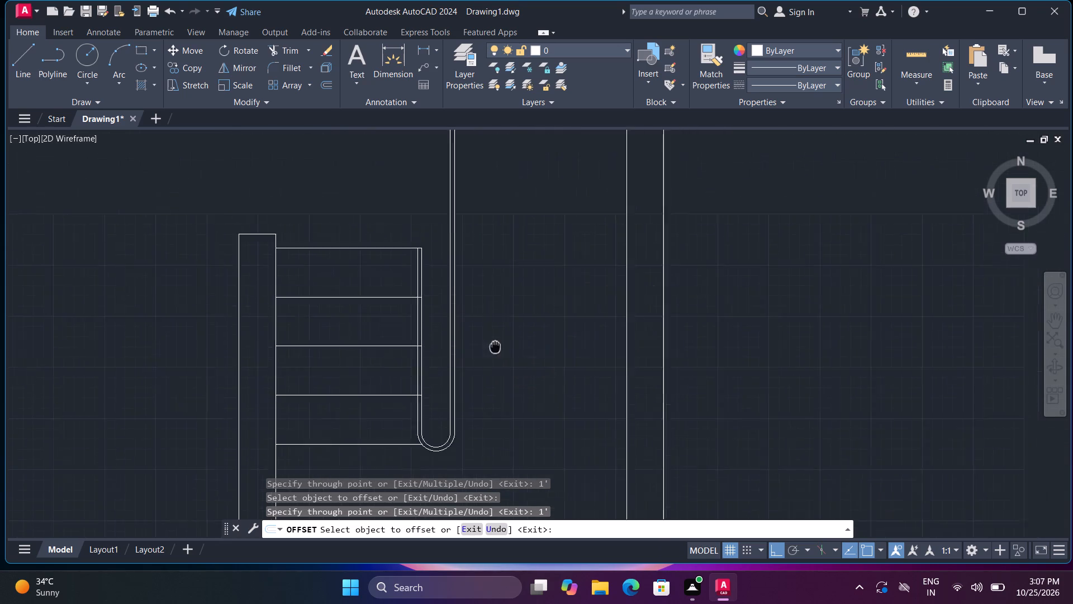
Draw a horizontal line from the top inner corner of the wall right of the stairs to the upper end of the taller railing pair.
middle_click_drag(490, 350, 475, 359)
middle_click_drag(489, 245, 467, 379)
middle_click_drag(474, 348, 474, 374)
key("space")
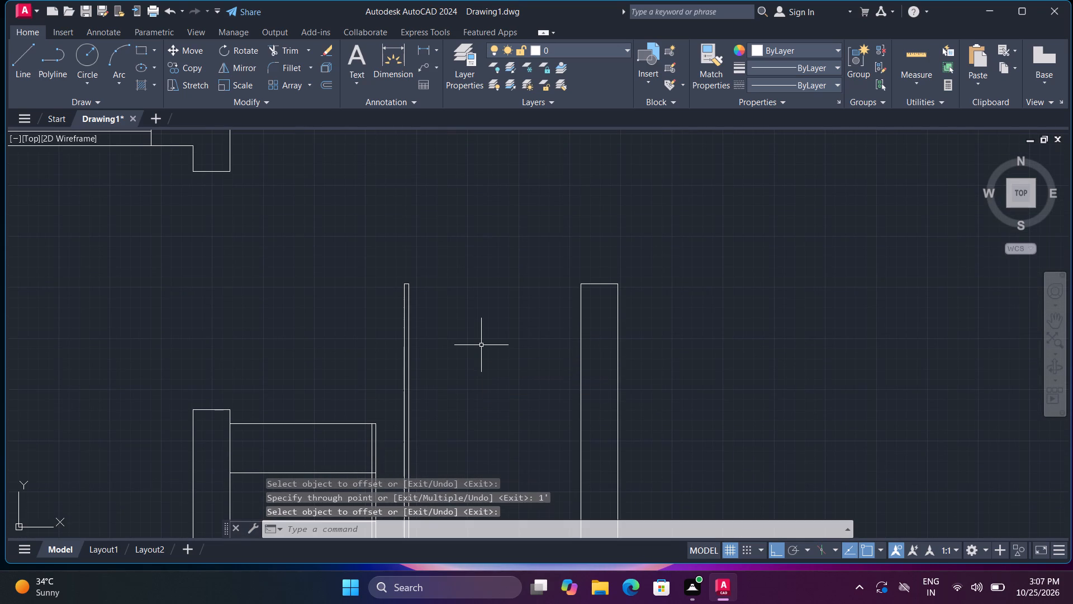
key("l")
key("space")
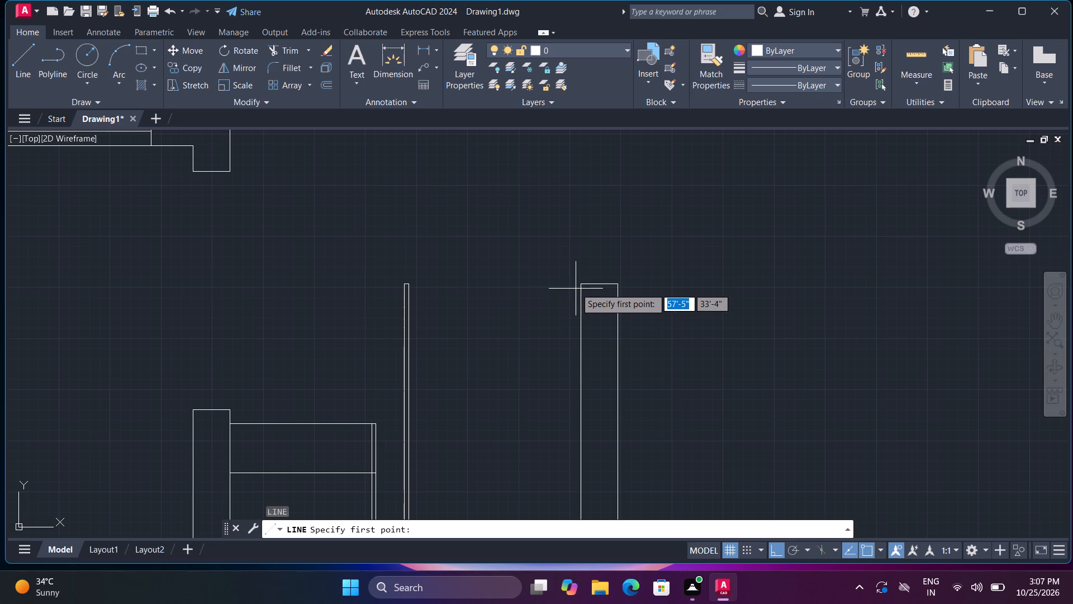
left_click(580, 287)
scroll(422, 278, "up", 4)
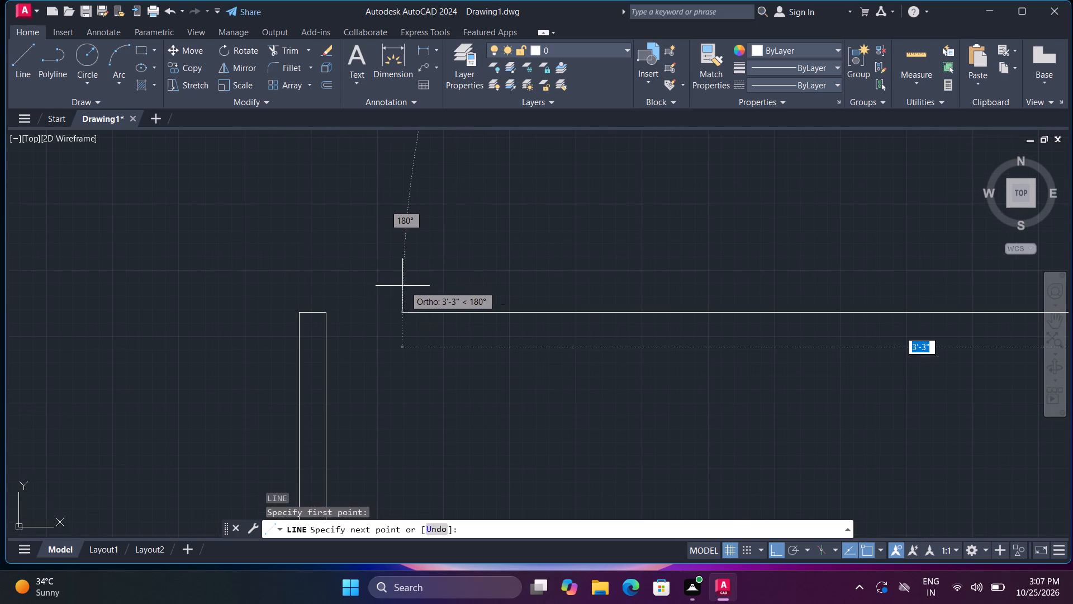
left_click(325, 310)
key("space")
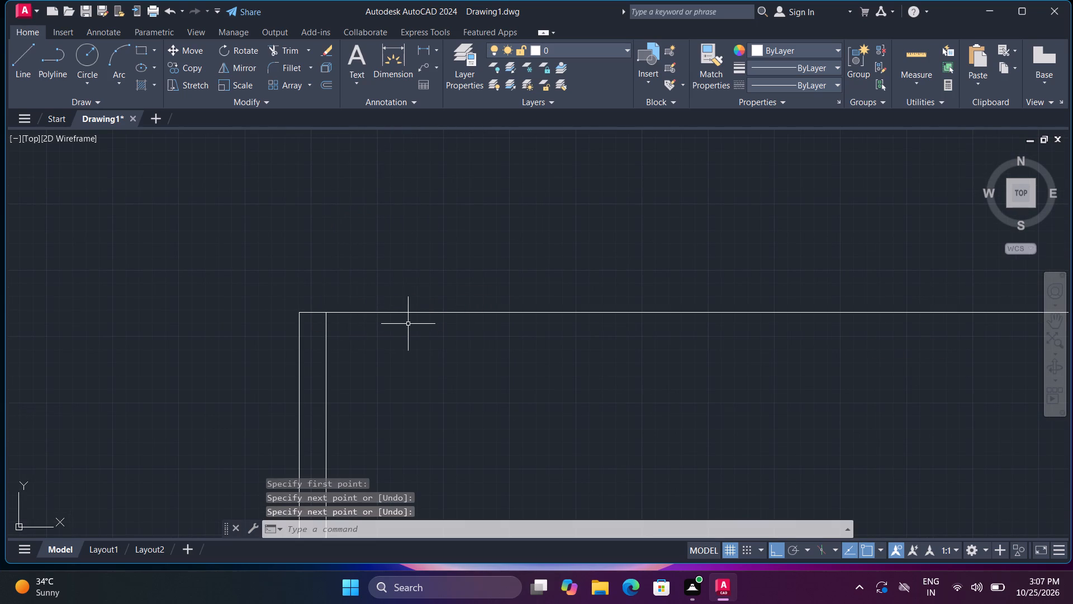
Offset the new horizontal line downward three times in succession at 1' spacing, using the Through option, to start the right flight's treads.
key("o")
key("space")
type("t")
key("space")
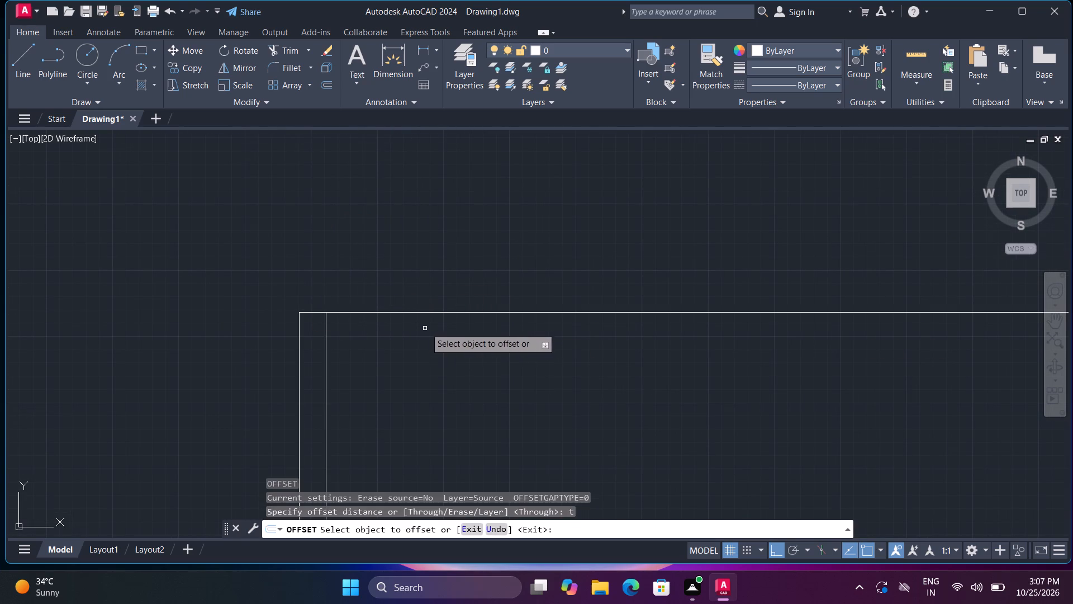
scroll(426, 327, "down", 4)
left_click(450, 327)
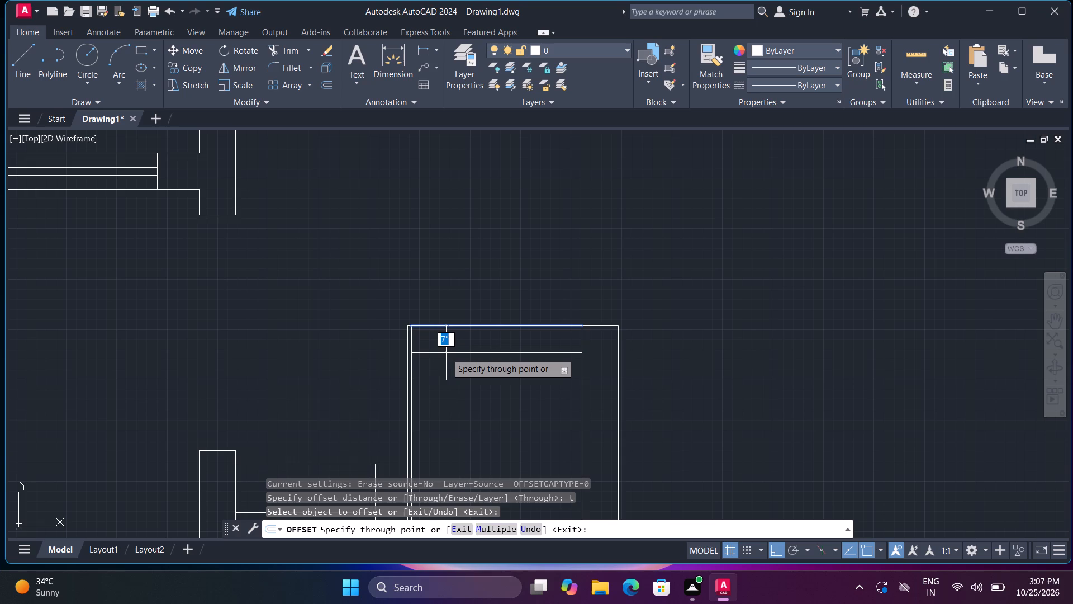
type("1'")
key("Return")
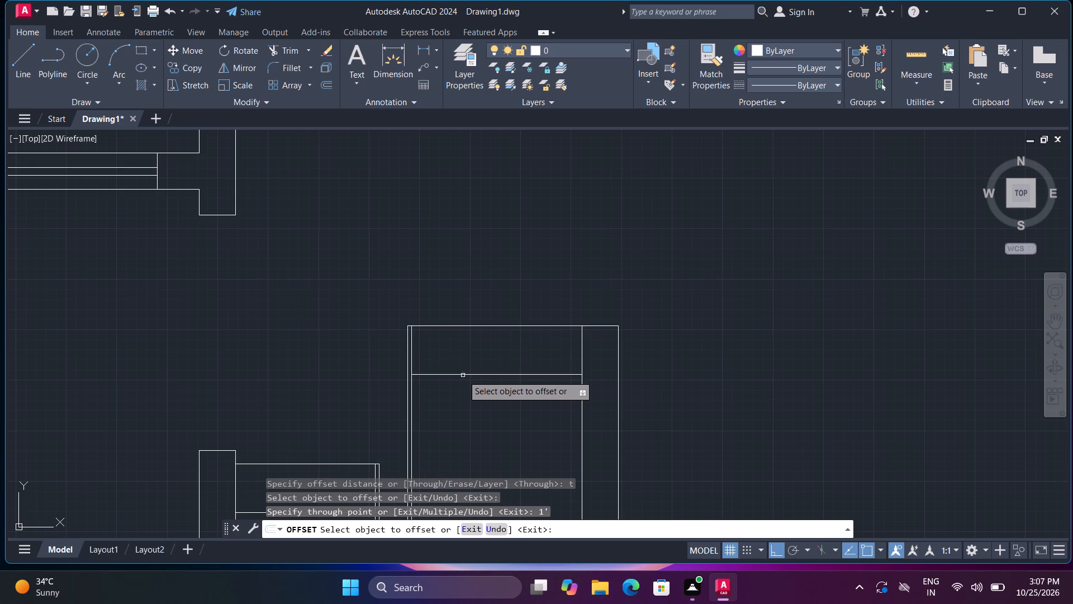
left_click(463, 375)
key("1")
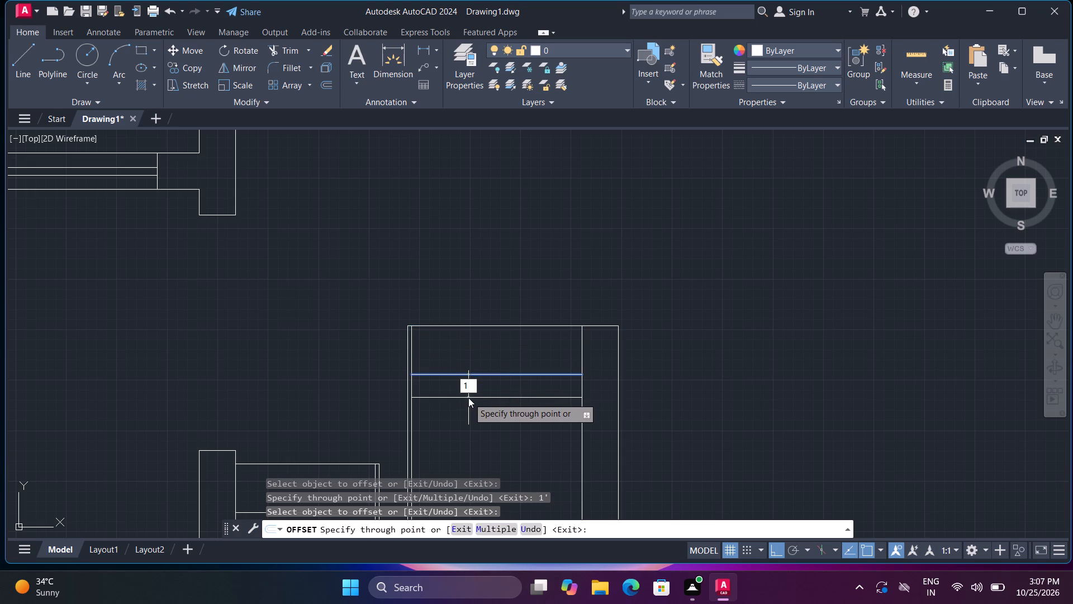
key("apostrophe")
key("Return")
left_click(476, 422)
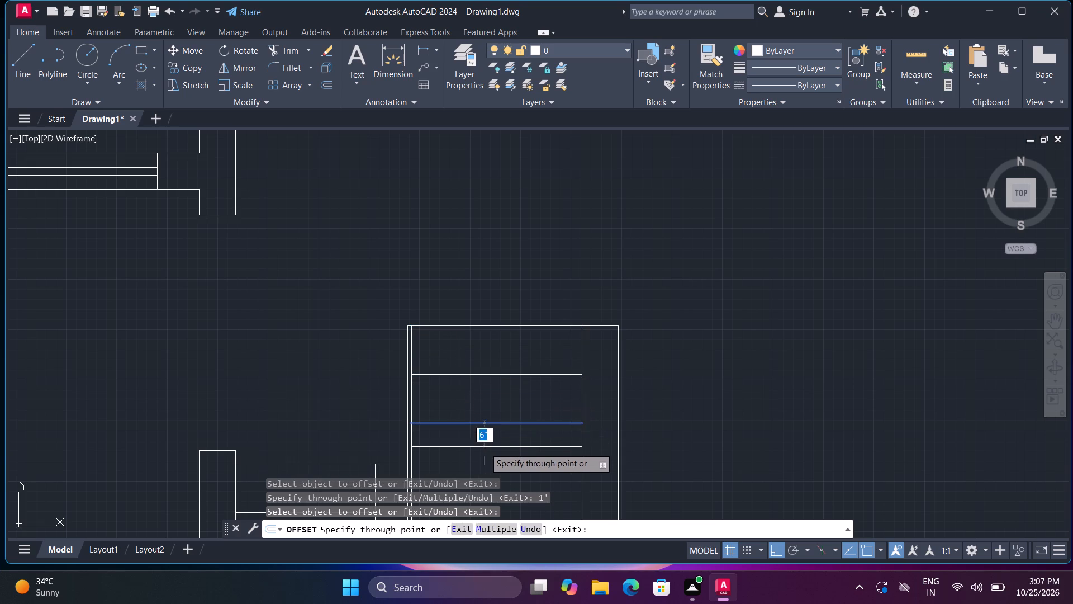
key("1")
key("apostrophe")
key("Return")
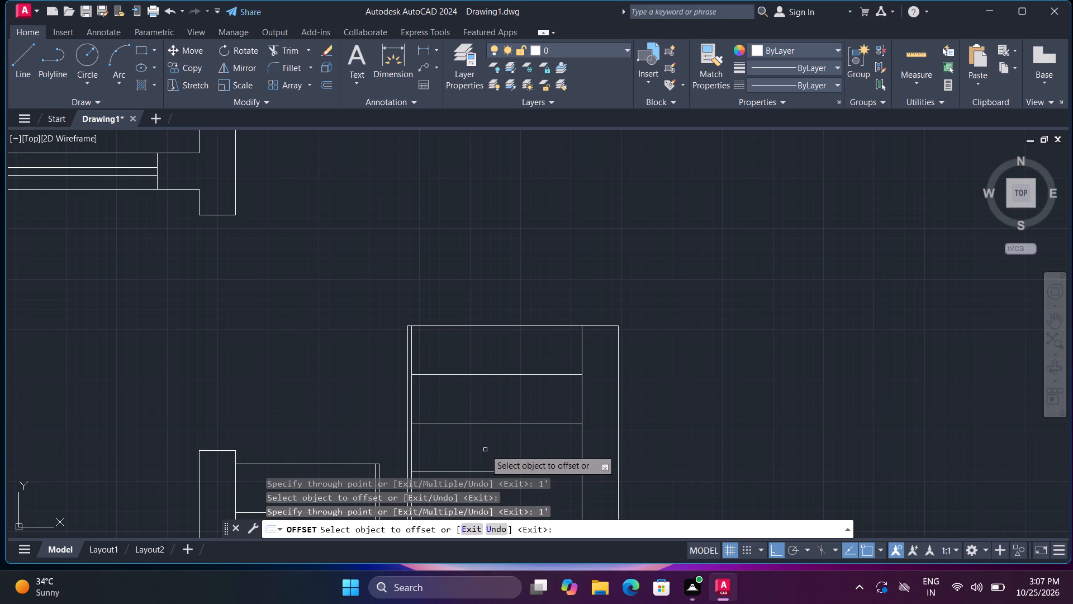
Continue the right flight with three more treads, offsetting each lowest tread line 1' downward.
middle_click_drag(494, 432, 547, 214)
middle_click(547, 214)
left_click(580, 253)
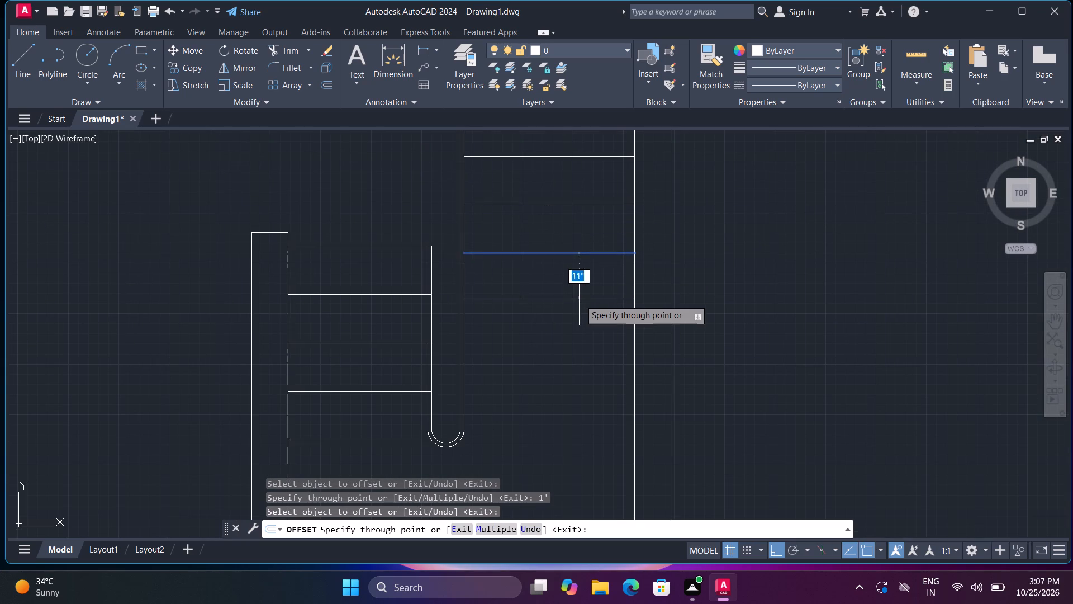
key("1")
key("apostrophe")
key("Return")
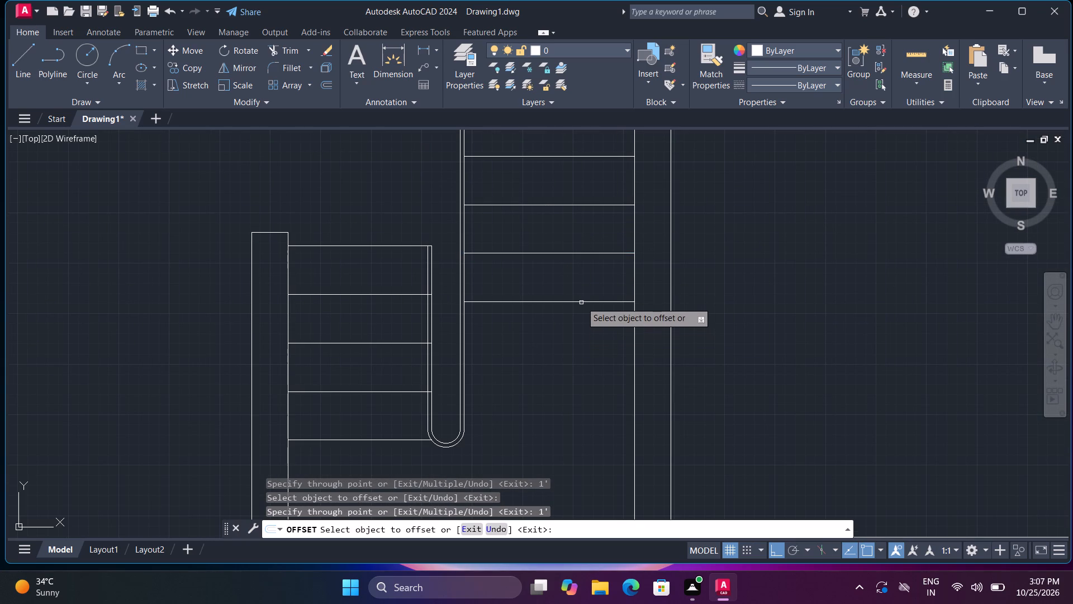
left_click(581, 302)
key("1")
key("apostrophe")
key("Return")
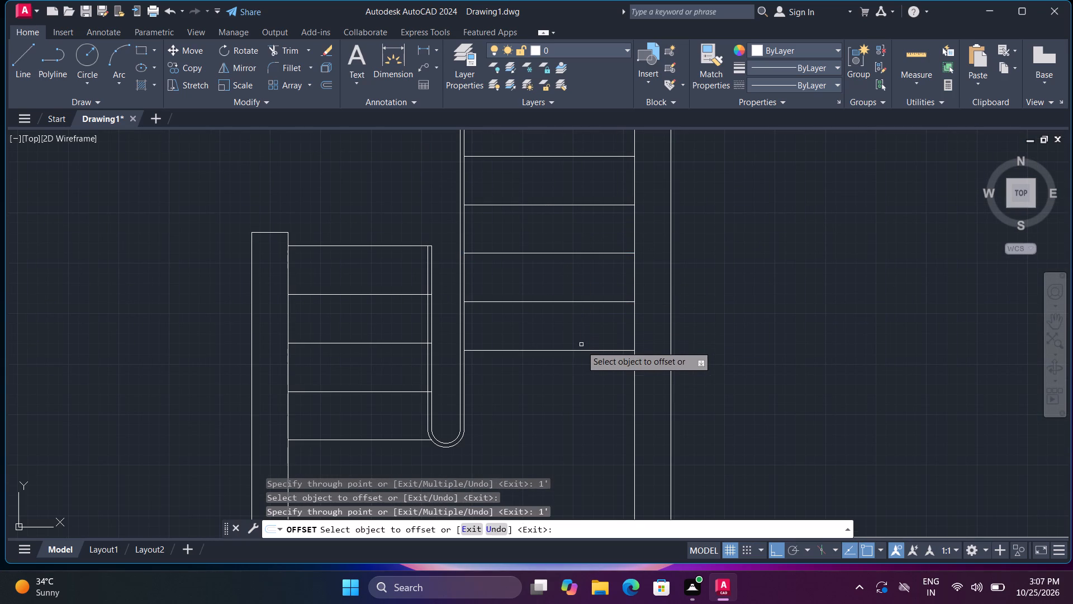
left_click(582, 351)
type("1'")
key("Return")
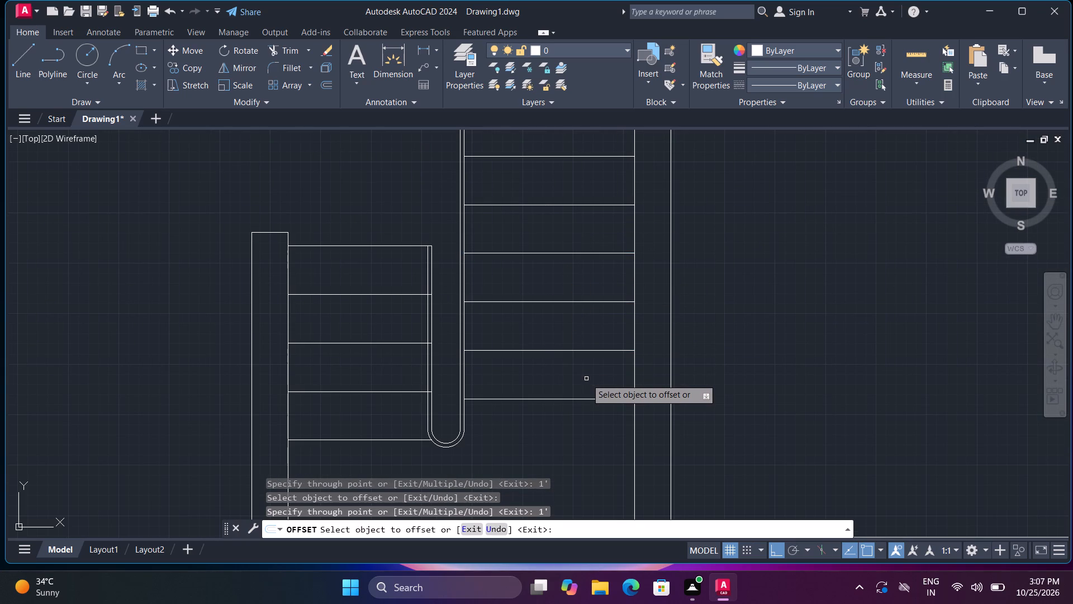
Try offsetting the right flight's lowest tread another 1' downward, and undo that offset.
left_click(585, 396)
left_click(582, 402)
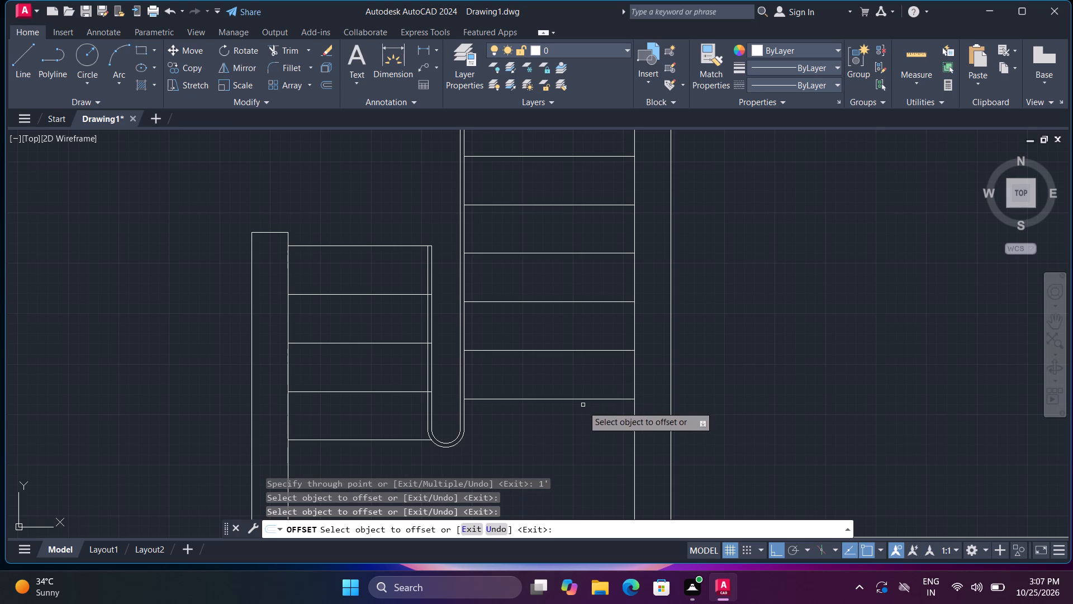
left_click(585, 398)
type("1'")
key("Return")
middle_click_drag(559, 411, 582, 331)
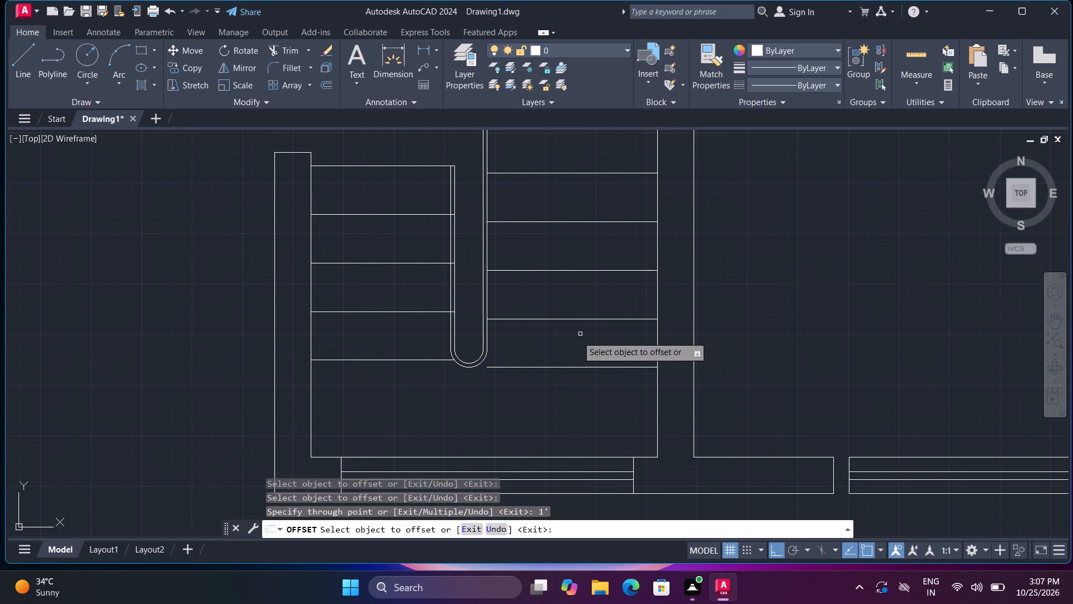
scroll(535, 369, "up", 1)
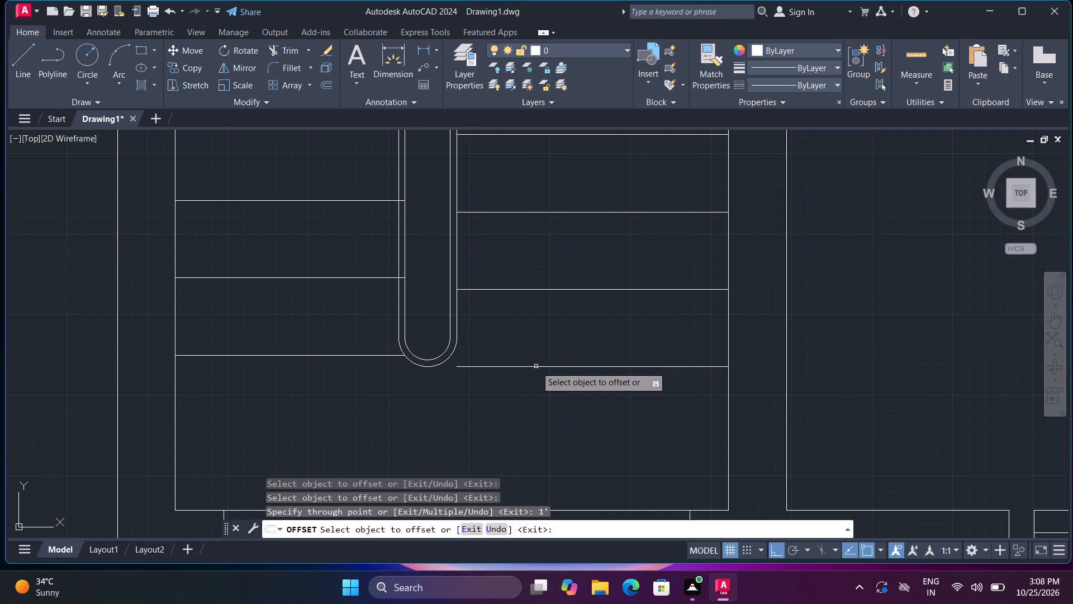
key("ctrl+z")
Offset the right flight's lowest tread about 9" downward to a point beside the railing's rounded end.
left_click(543, 289)
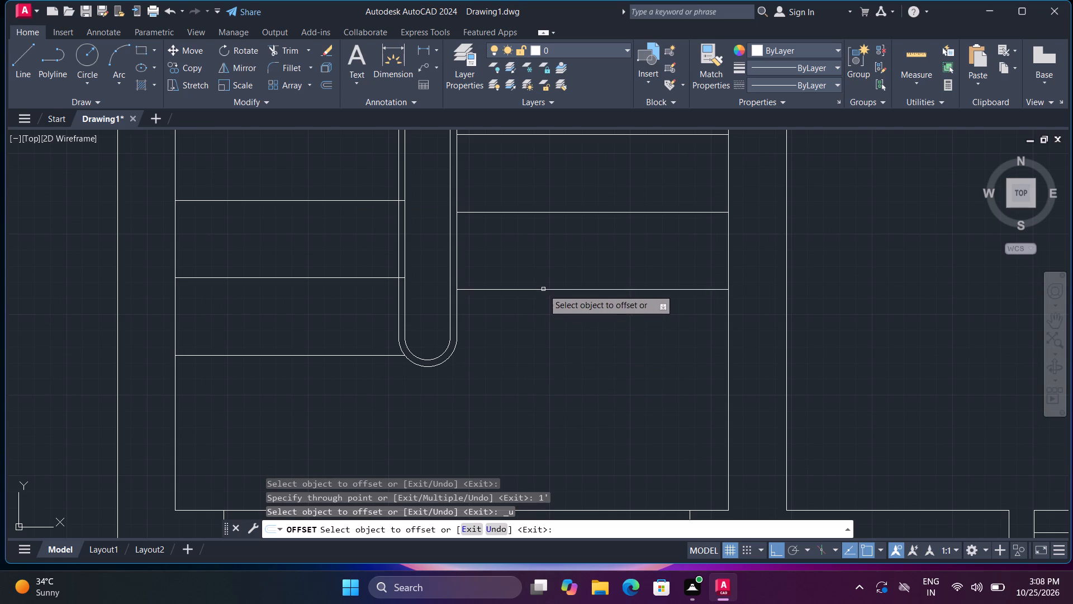
left_click(547, 351)
key("space")
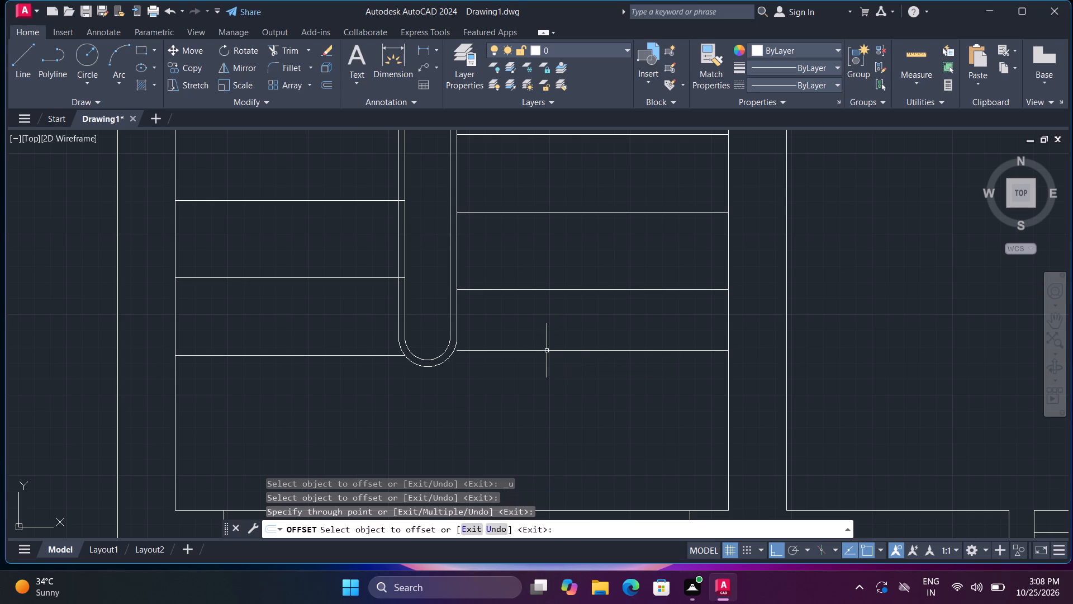
Extend the right flight's lowest tread to meet the outer arc of the railing's rounded end.
type("ex")
key("space")
scroll(516, 347, "up", 2)
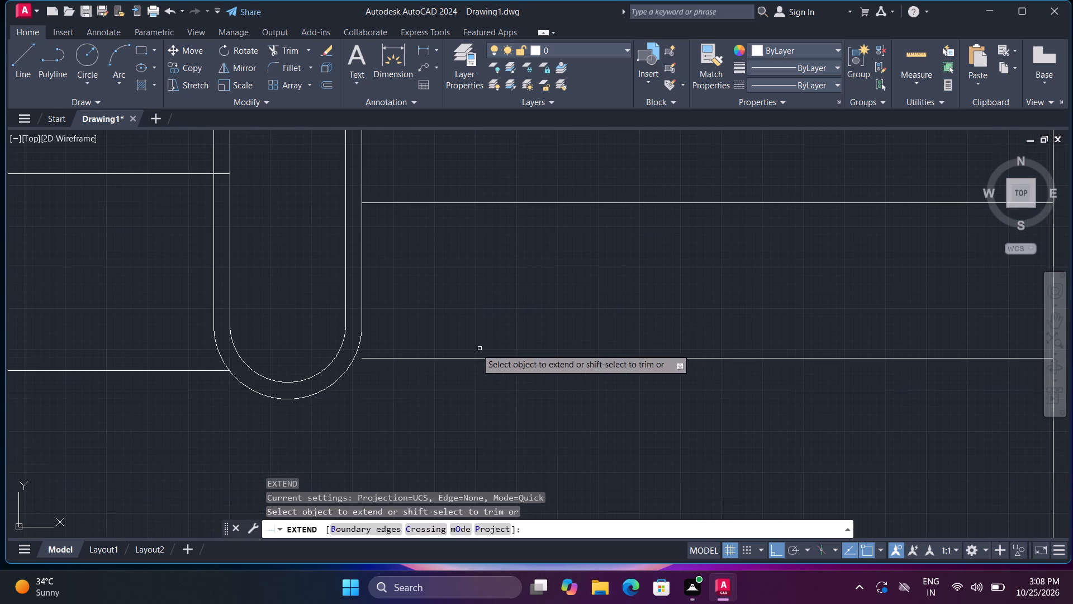
left_click(384, 358)
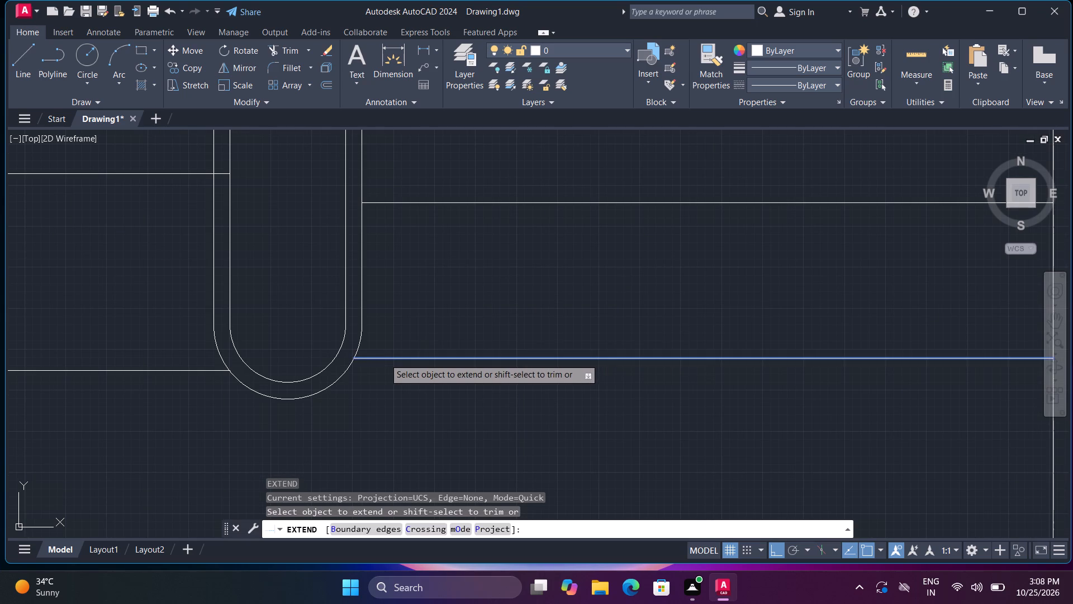
Trim the overhangs of the left flight's four lower treads back to the railing's outer line and arc.
scroll(213, 373, "up", 4)
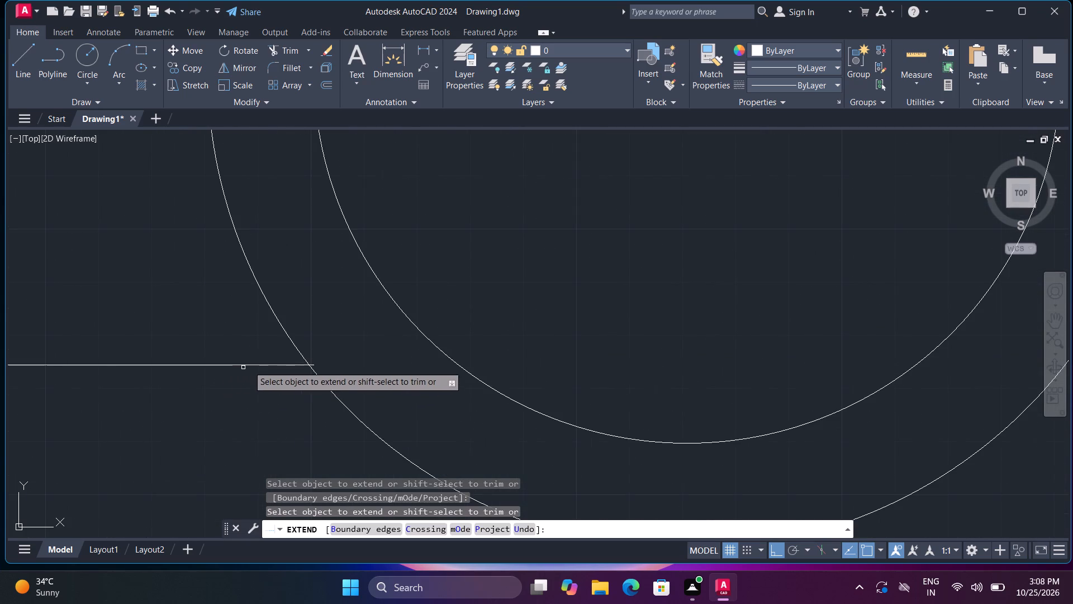
scroll(326, 379, "up", 3)
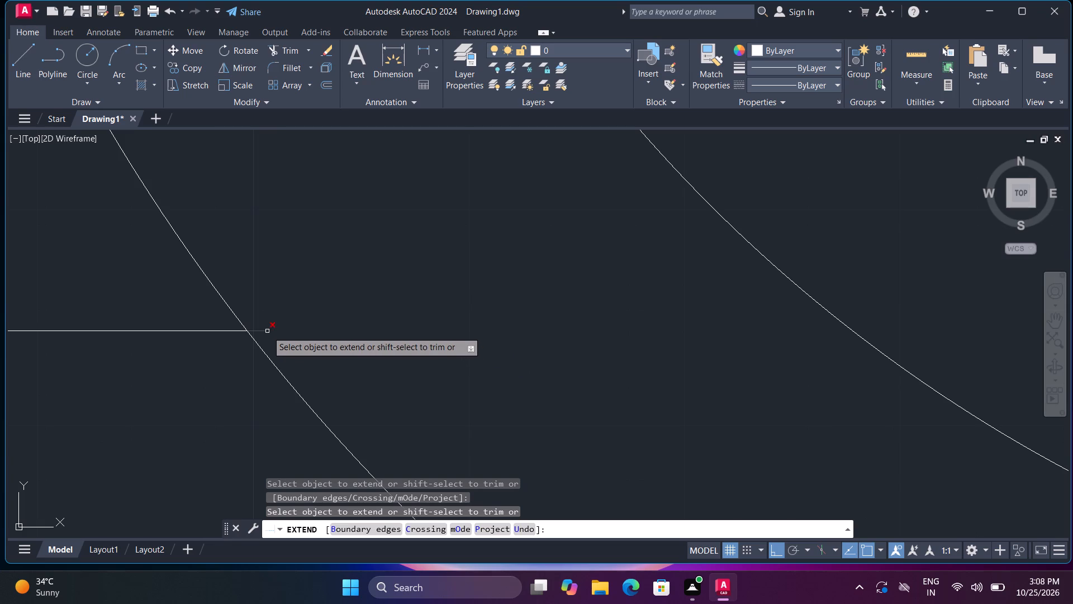
left_click(267, 331, "shift")
scroll(267, 333, "down", 5)
scroll(268, 289, "down", 4)
middle_click_drag(274, 273, 284, 405)
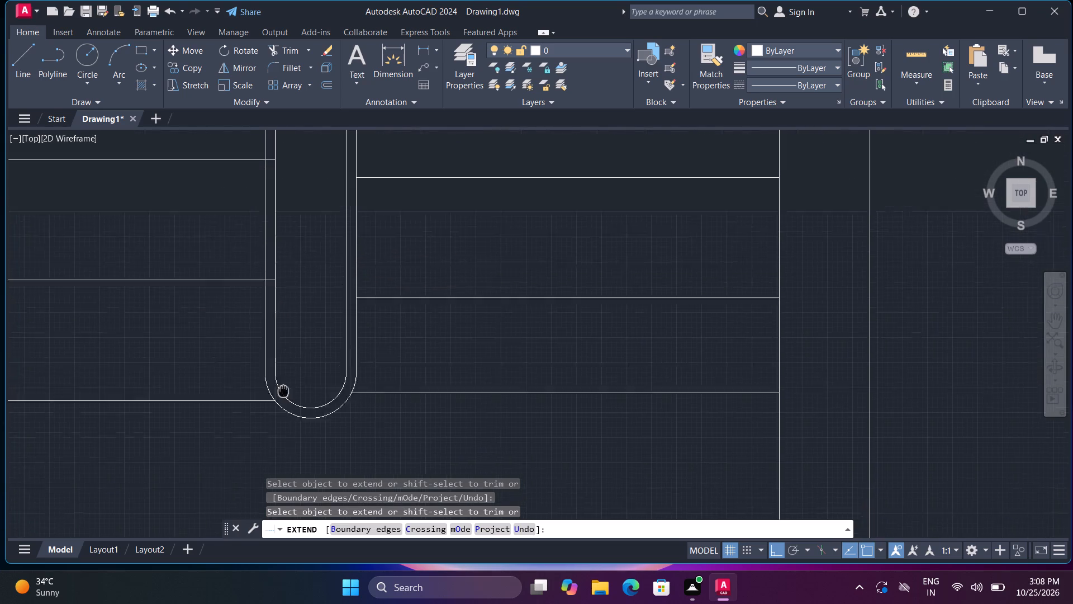
middle_click_drag(284, 405, 297, 466)
scroll(297, 390, "up", 2)
left_click(267, 339, "shift")
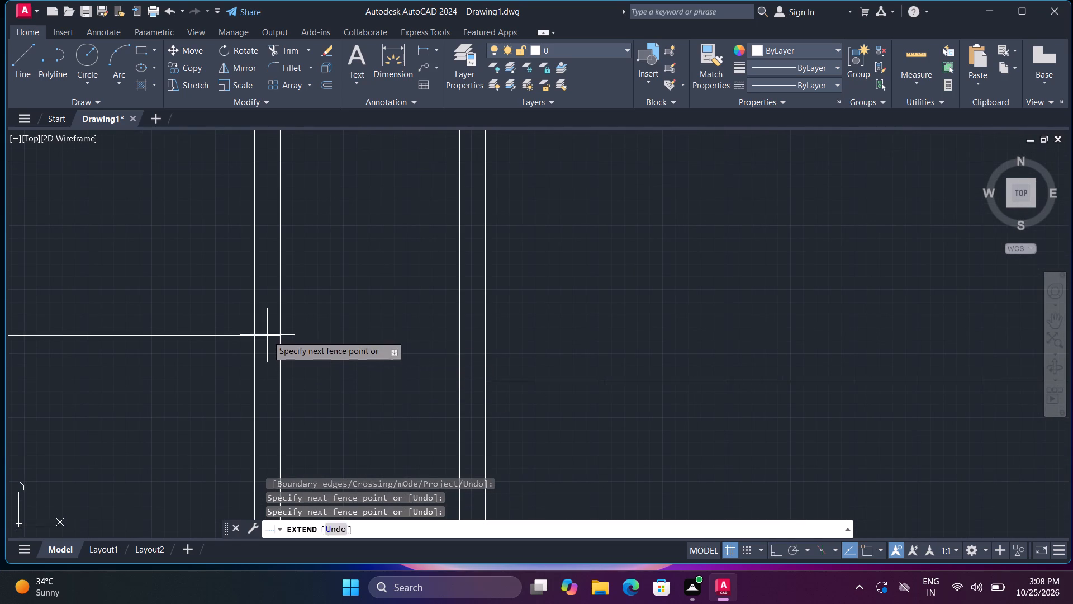
left_click(267, 327, "shift")
scroll(271, 320, "down", 3)
middle_click_drag(281, 255, 294, 440)
scroll(285, 433, "up", 3)
left_click(282, 432, "shift")
scroll(285, 198, "down", 4, "shift")
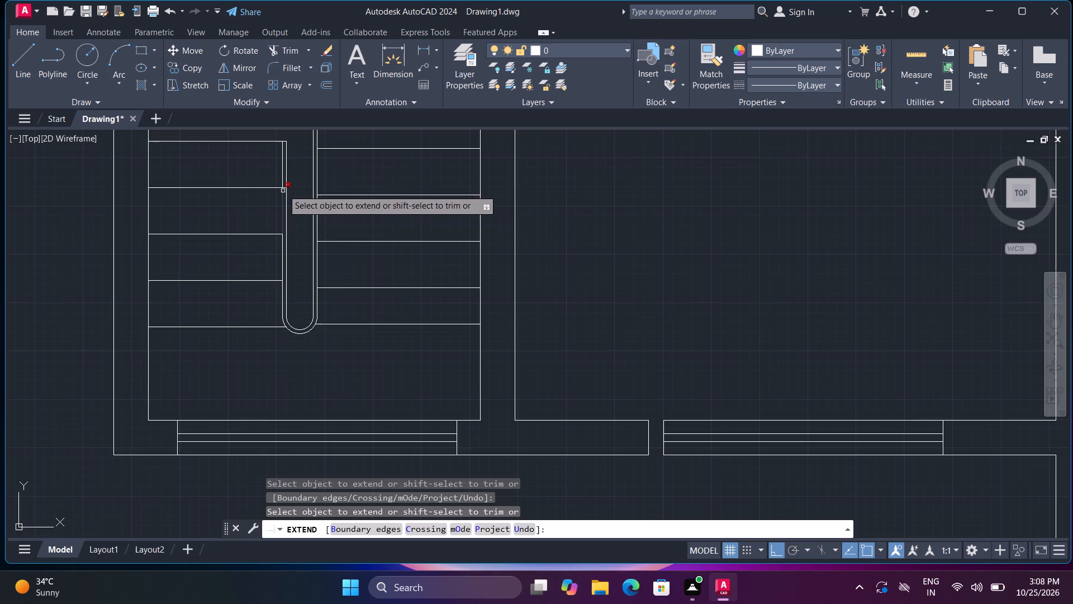
scroll(283, 187, "up", 6, "shift")
left_click(283, 196, "shift")
left_click(283, 213, "shift")
scroll(283, 214, "down", 5, "shift")
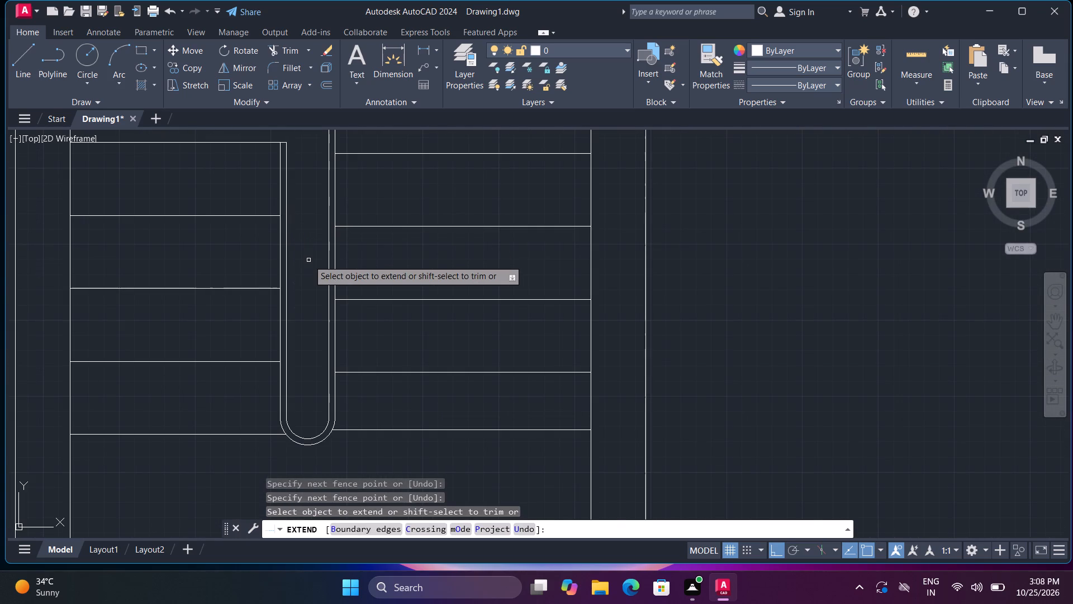
scroll(308, 262, "down", 2)
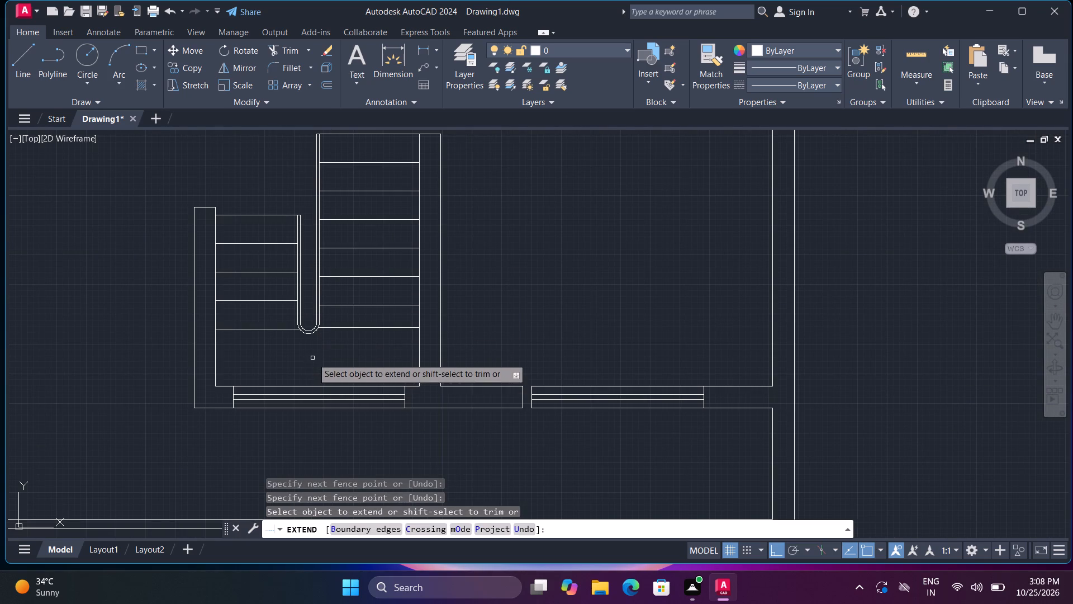
middle_click_drag(312, 357, 287, 331)
key("Escape")
With Ortho off, draw an angled winder line from the left wall's inner face, 1' above its bottom corner, to the rounded railing end's lowest point.
type("l")
key("space")
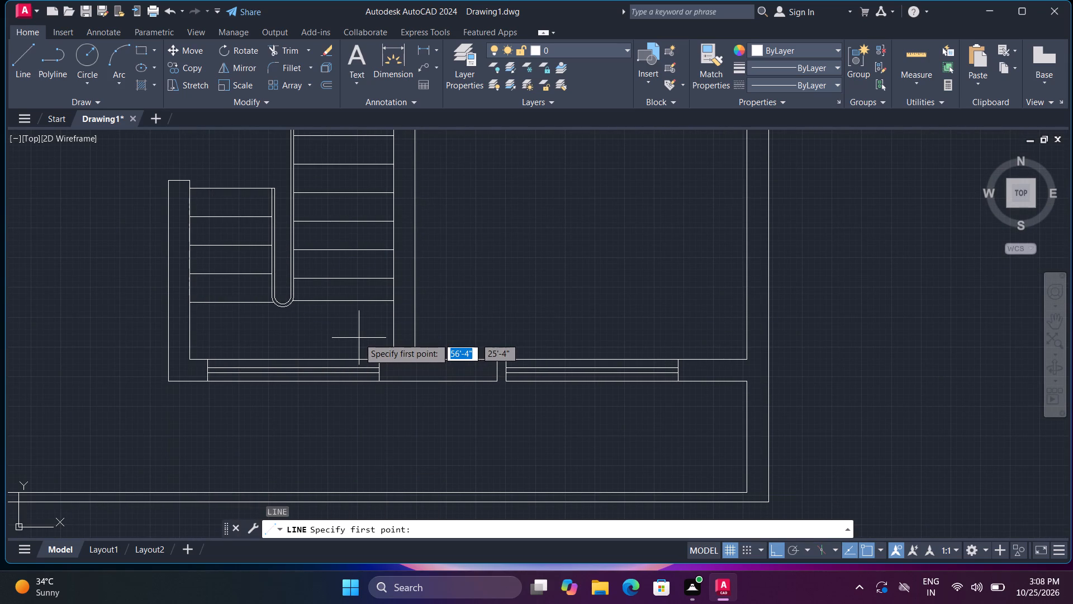
left_click(190, 332)
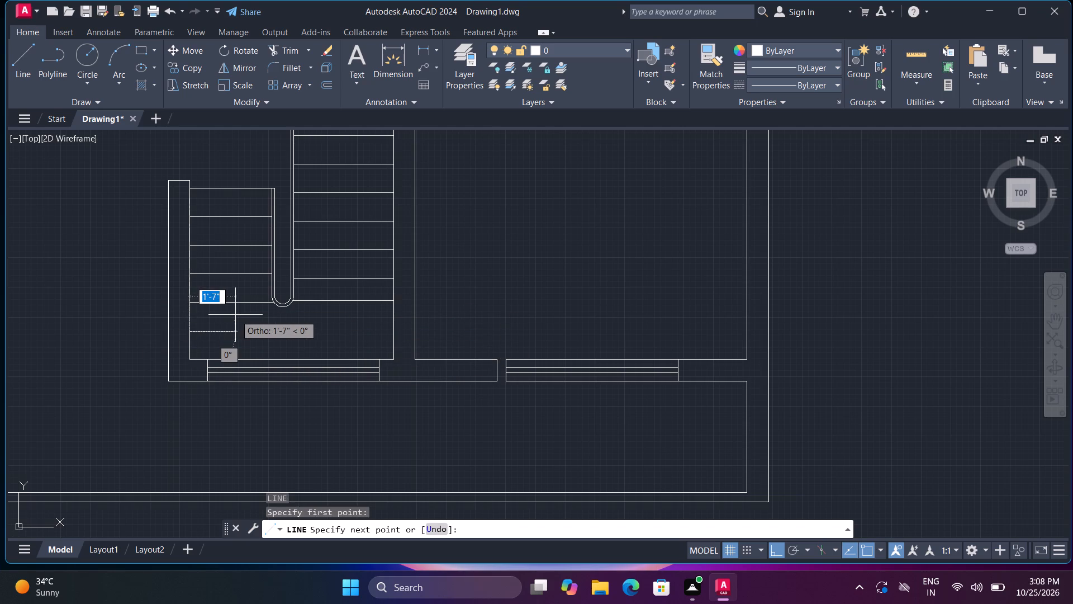
key("F8")
scroll(283, 304, "up", 3)
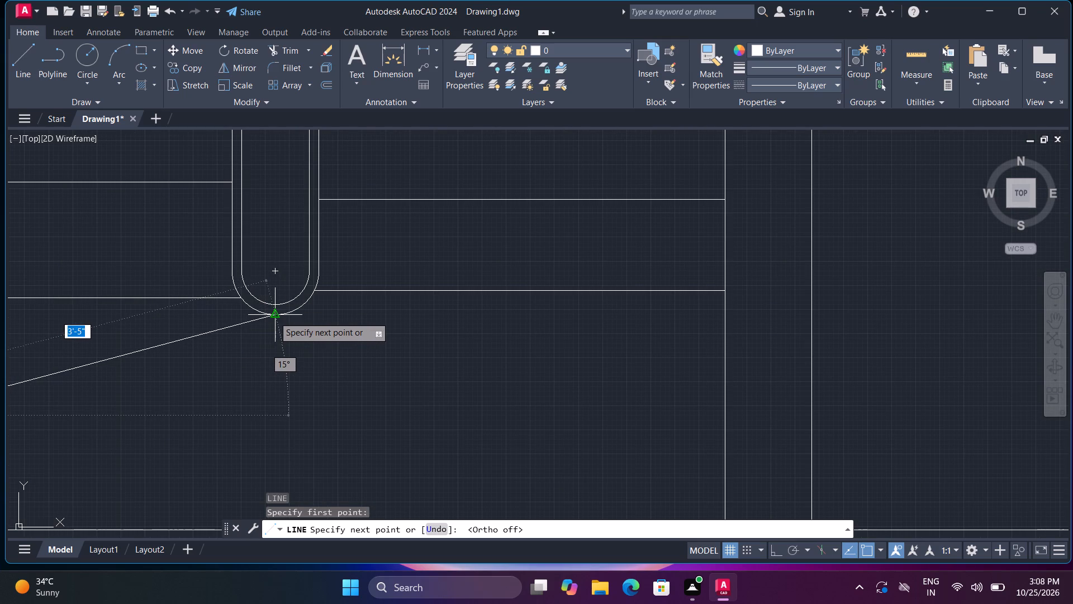
left_click(274, 317)
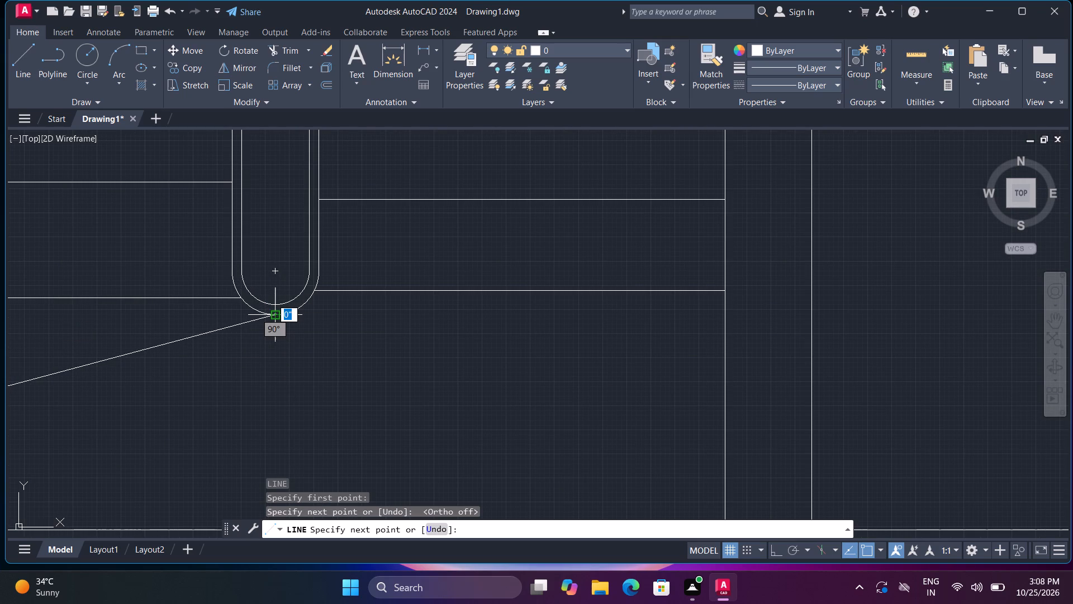
key("space")
Draw a second winder line from the upper left corner of the window below the stairs to the rounded railing end's lowest point.
scroll(267, 336, "down", 3)
key("space")
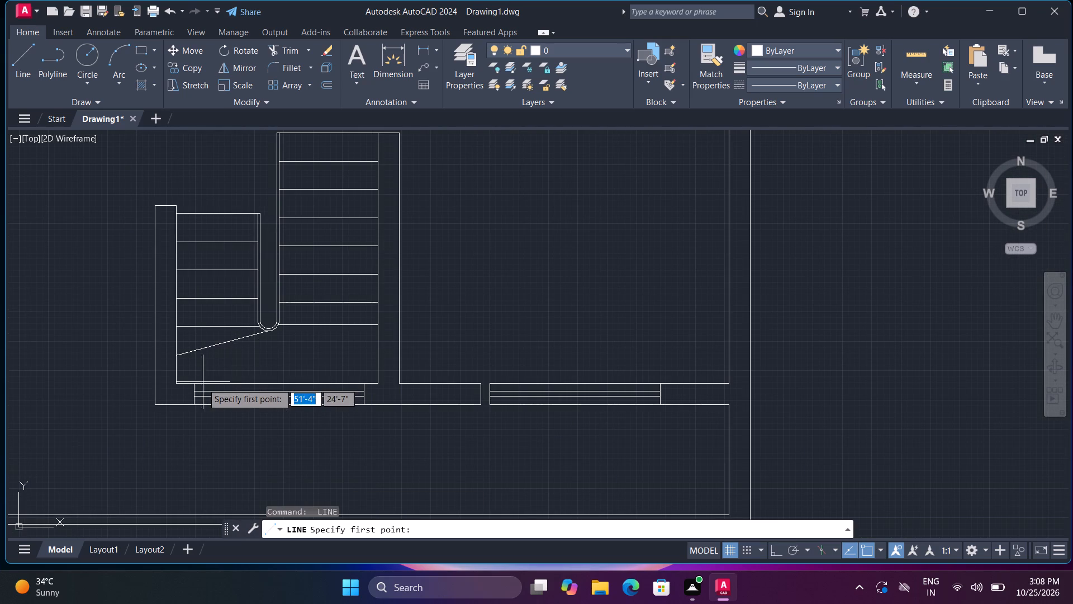
left_click(193, 386)
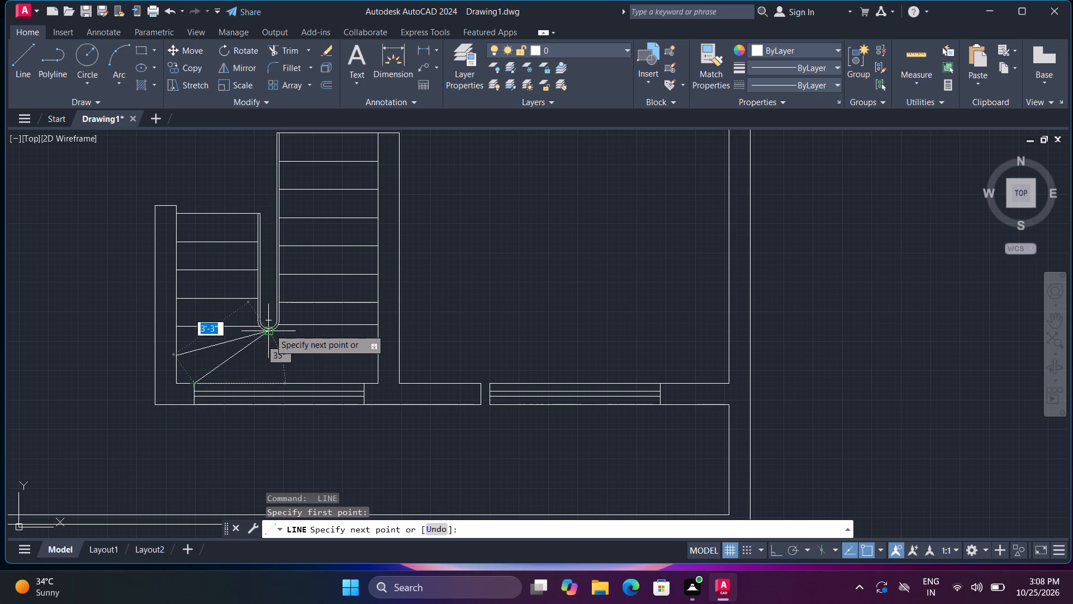
left_click(270, 328)
key("space")
Draw a third winder line from the window's top edge, a little left of its midpoint, to the rounded railing end's lowest point.
key("space")
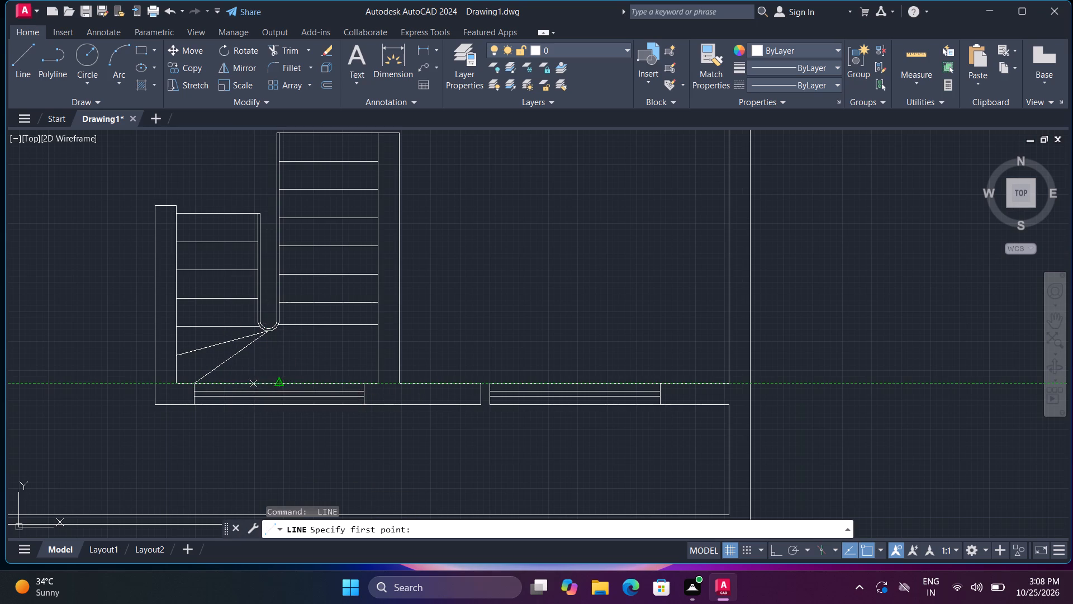
left_click(253, 385)
left_click(268, 334)
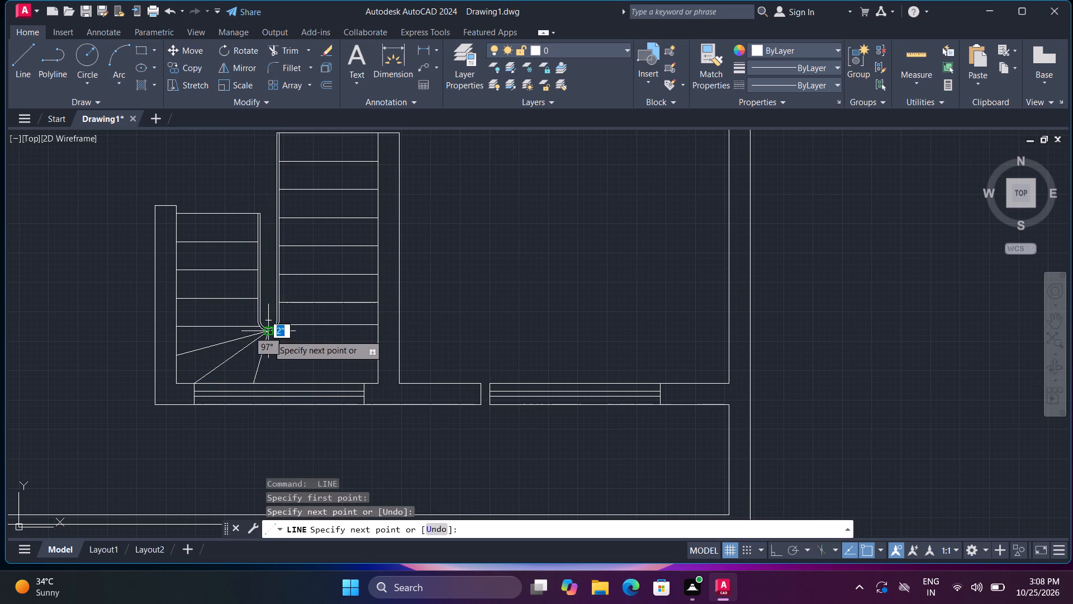
key("space")
Draw joined winder lines from the window's top edge right of its midpoint, to the railing's outer arc, and on to the window's upper right corner.
key("space")
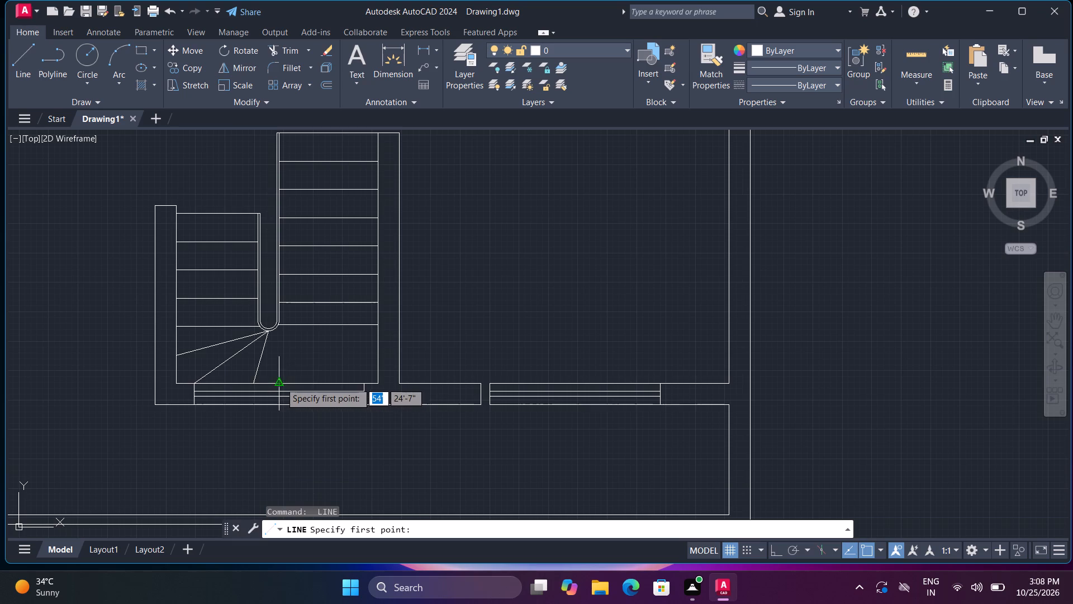
left_click(304, 383)
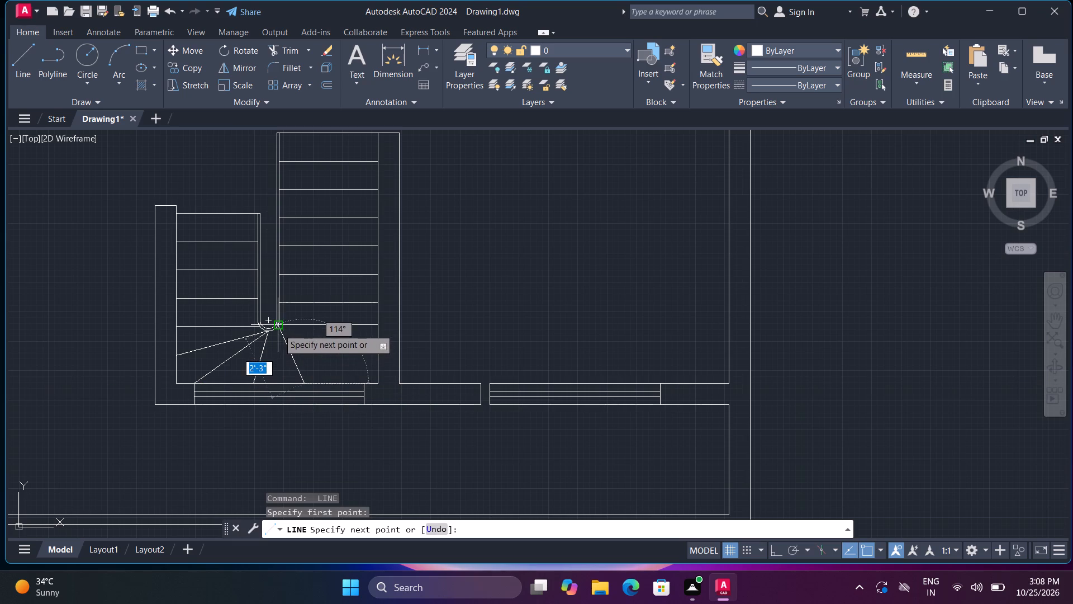
scroll(281, 333, "up", 4)
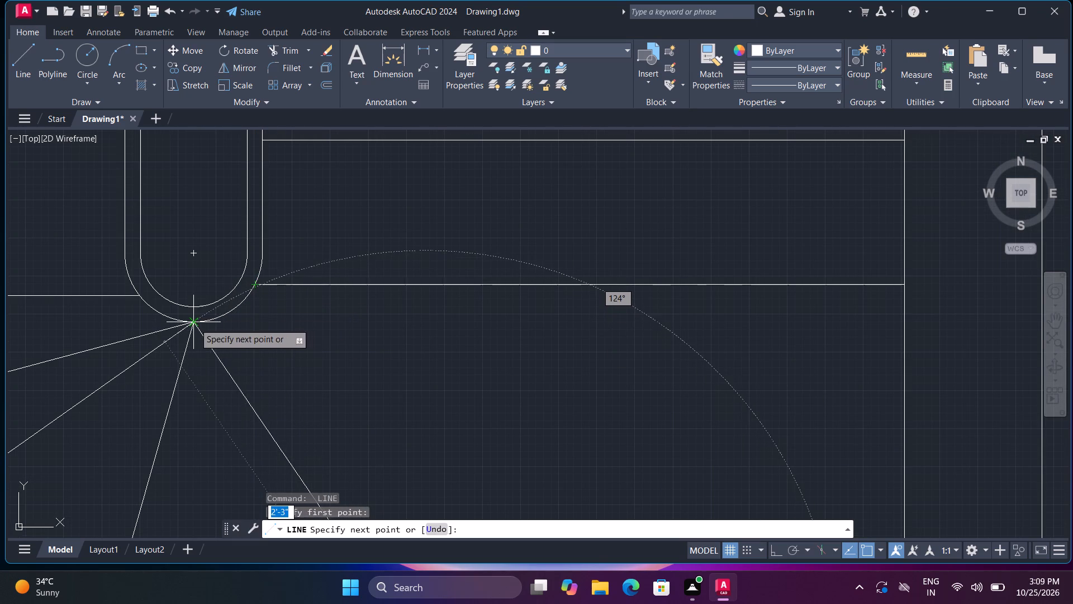
left_click(237, 314)
scroll(241, 324, "down", 4)
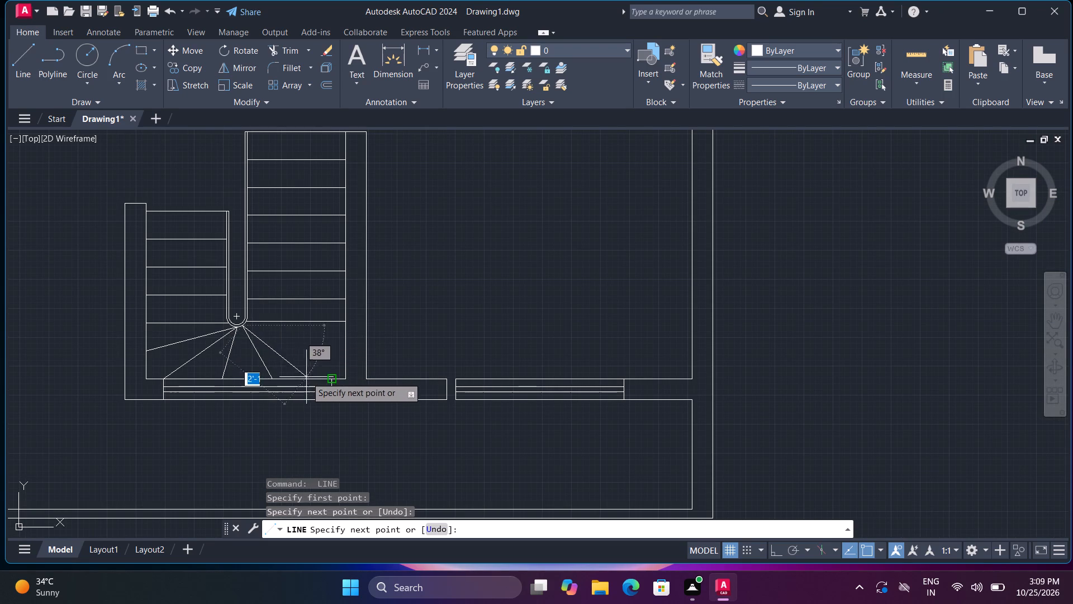
left_click(333, 381)
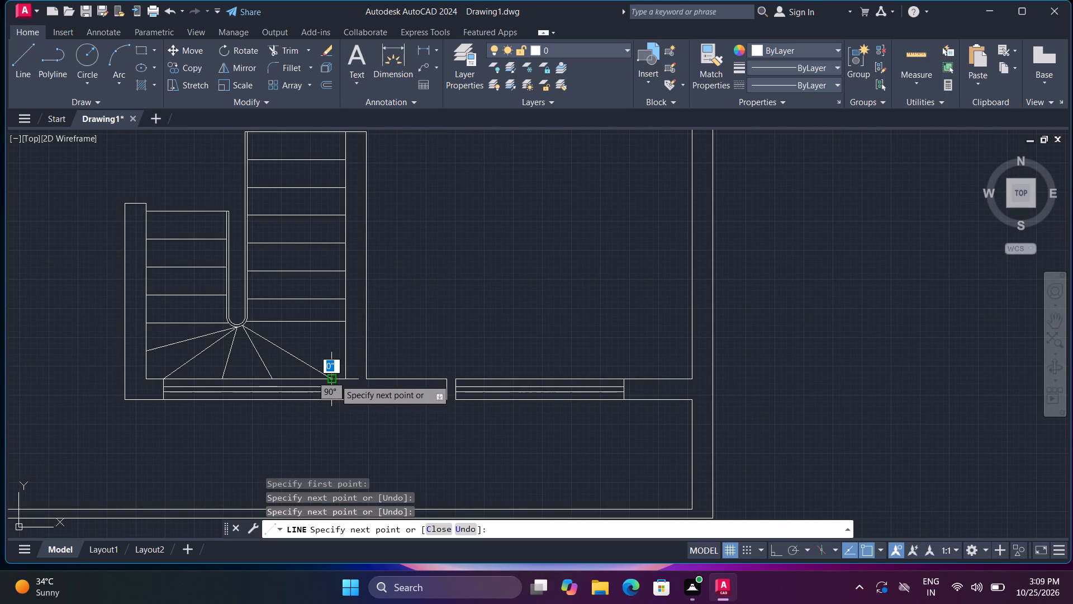
key("space")
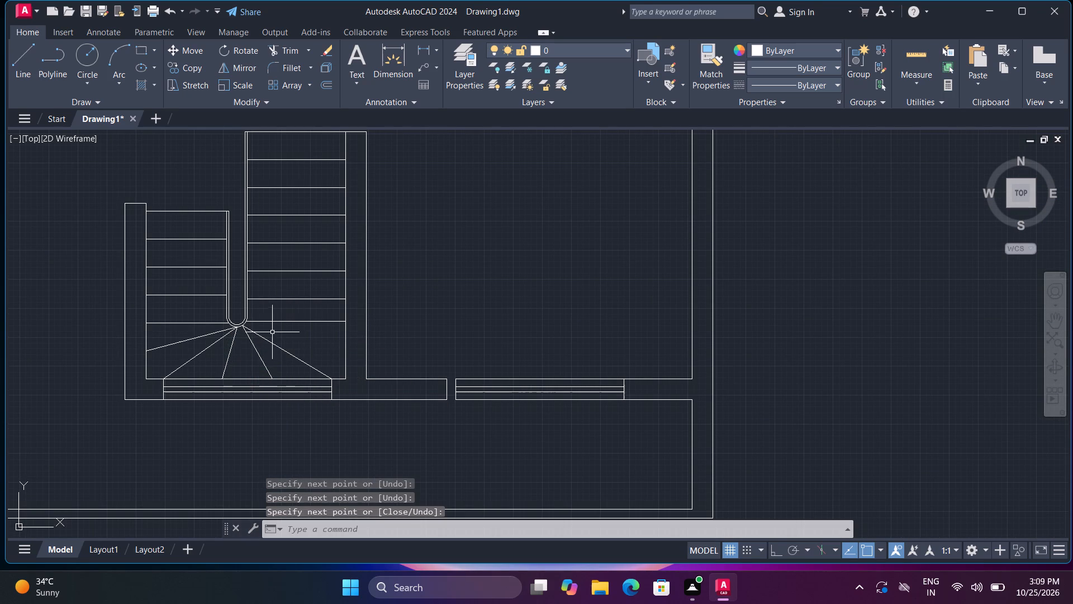
Draw the last winder line from the right flight's lowest tread at the outer arc to the right wall's inner face, 1' above its bottom corner.
scroll(268, 331, "up", 4)
key("space")
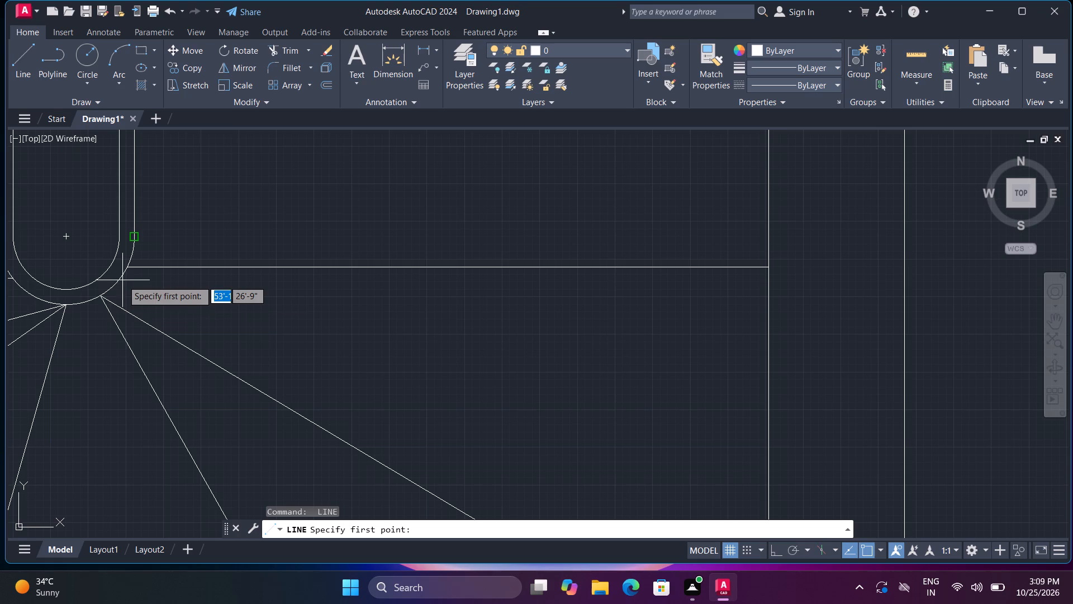
left_click(127, 270)
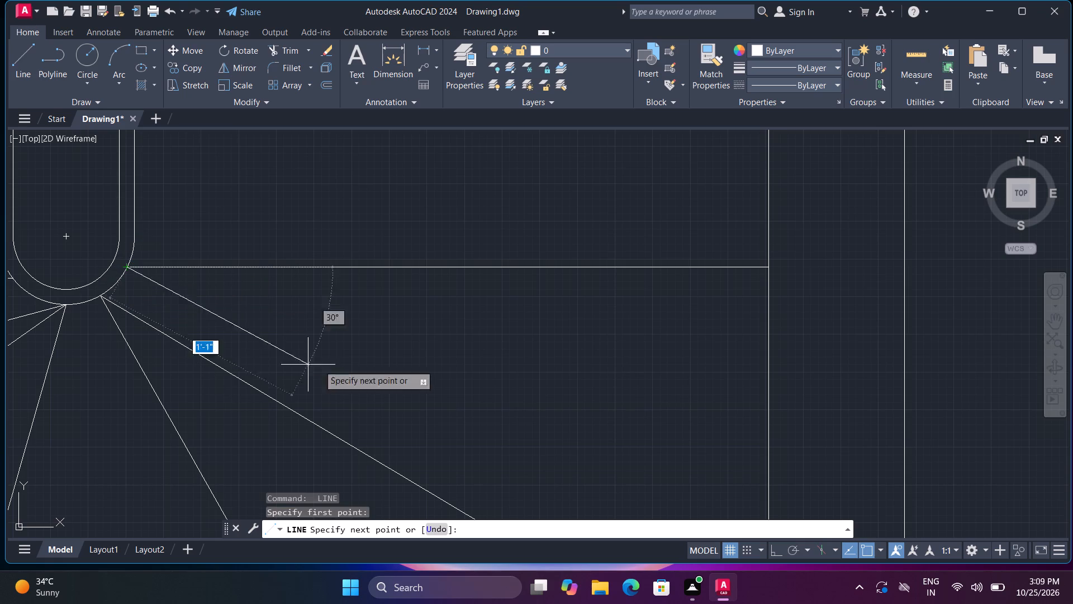
scroll(544, 438, "down", 2)
middle_click_drag(548, 429, 485, 365)
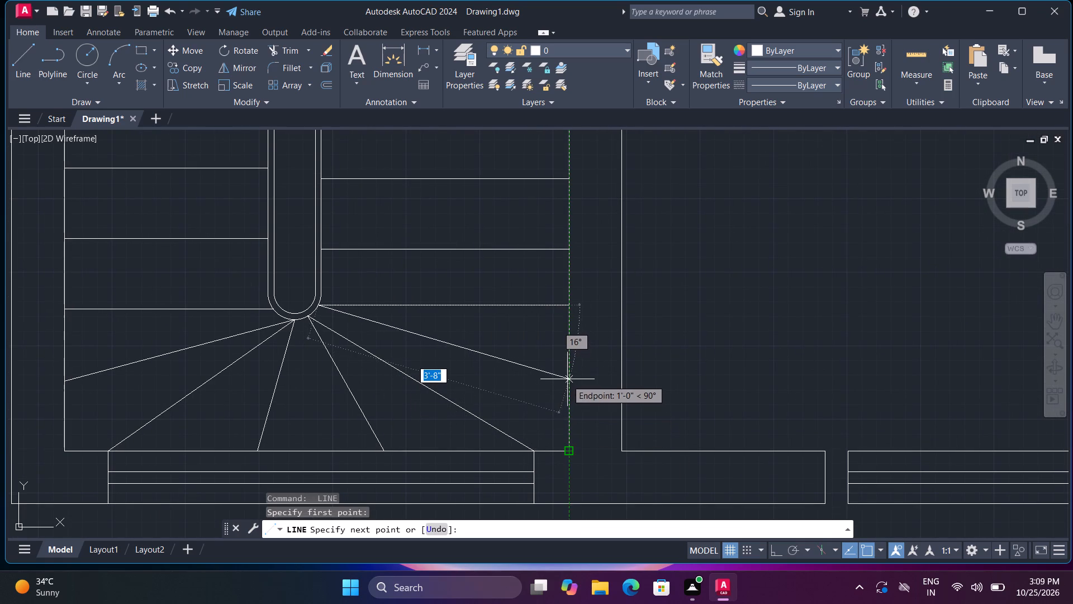
left_click(568, 380)
key("space")
scroll(401, 402, "down", 2)
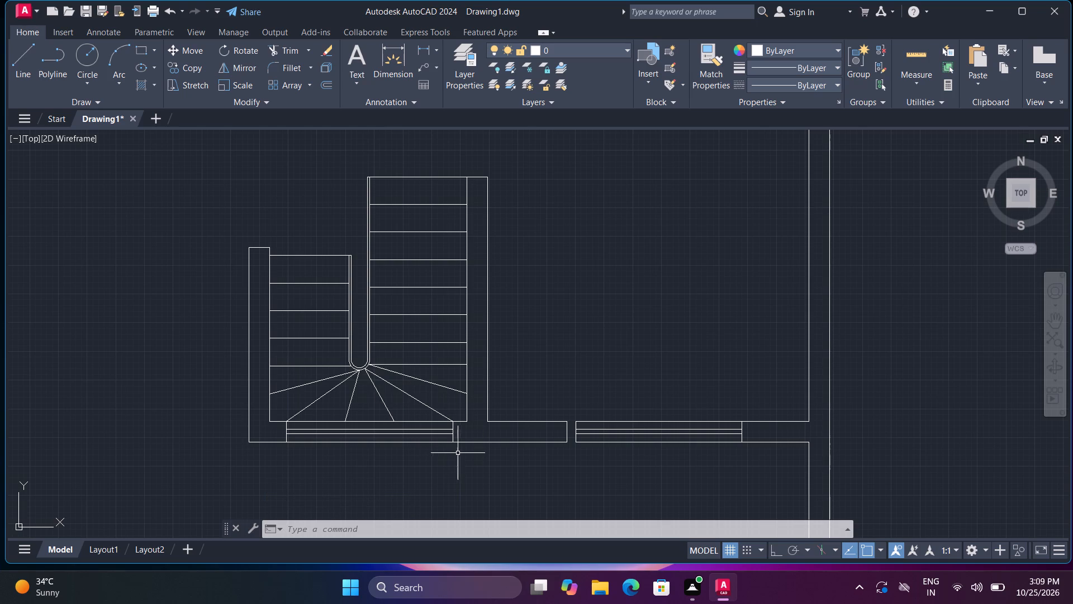
Open the tool palettes and insert the Architectural Door - Imperial block in the empty area left of the floor plan.
scroll(460, 449, "down", 2)
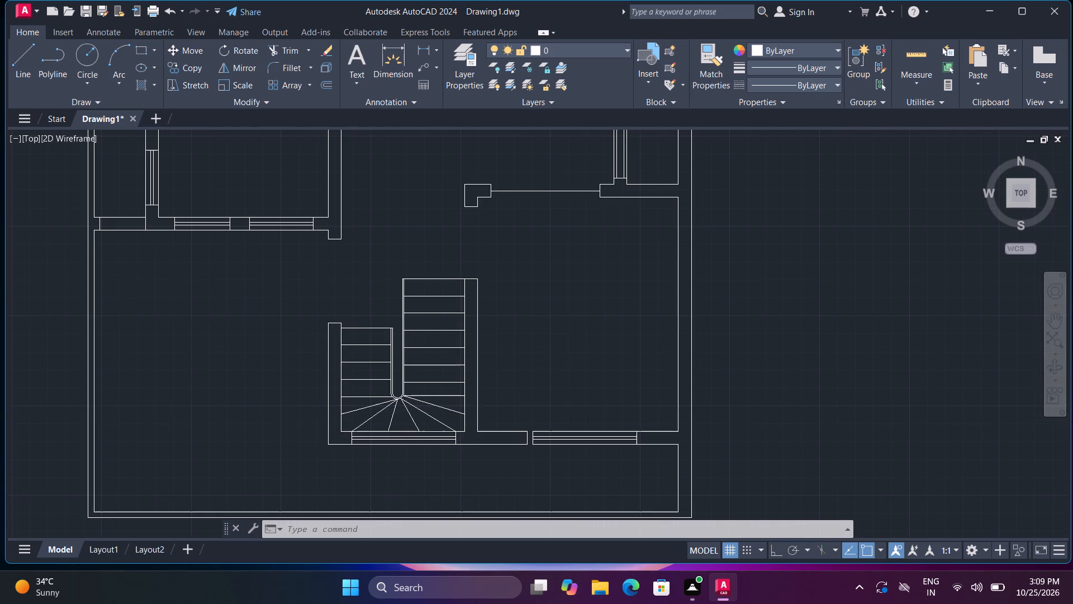
key("ctrl+3")
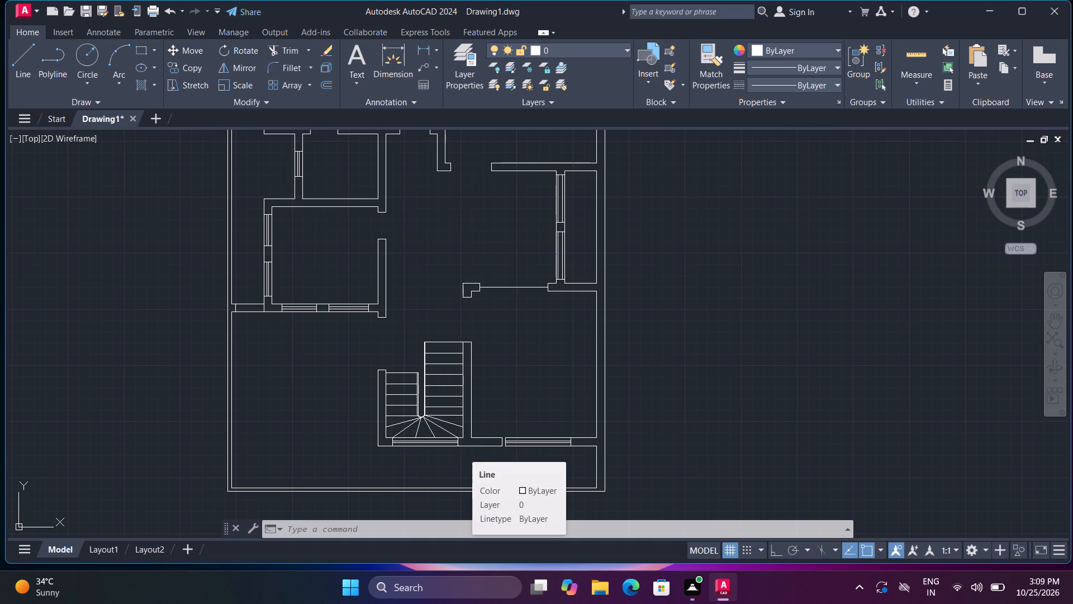
left_click(27, 217)
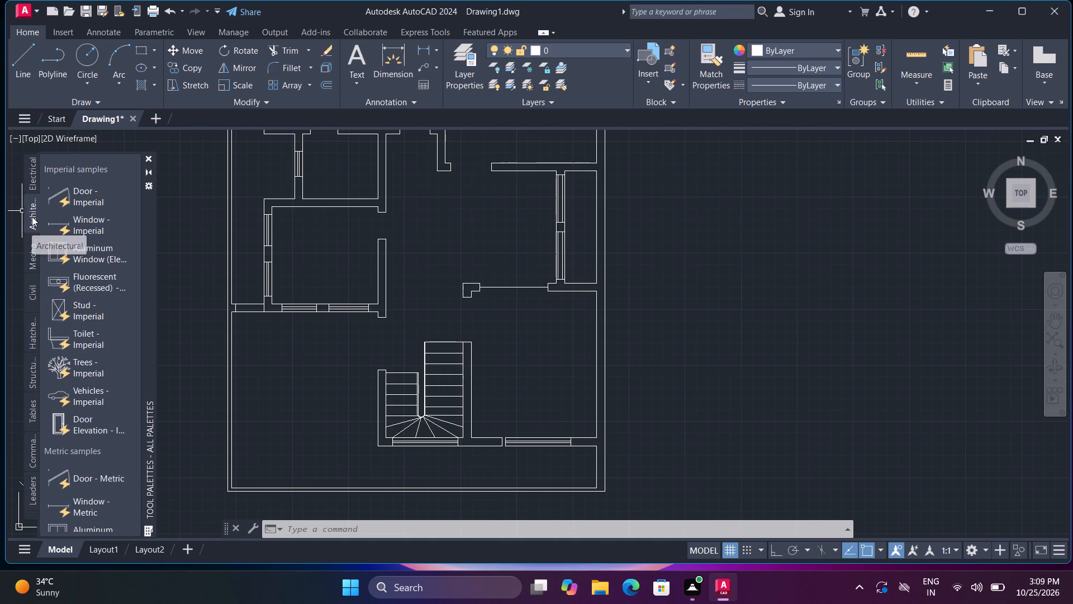
left_click_drag(55, 199, 178, 240)
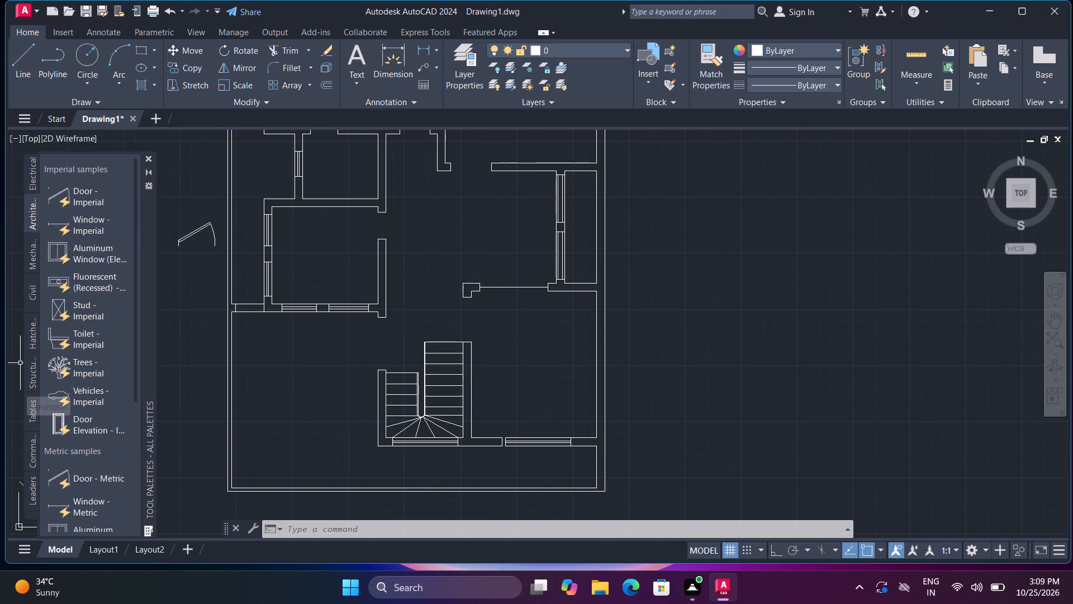
Fill the middle strips of the two bottom-wall windows, below the stairs and to their right, with the muted mauve solid from Imperial Hatches.
left_click(36, 342)
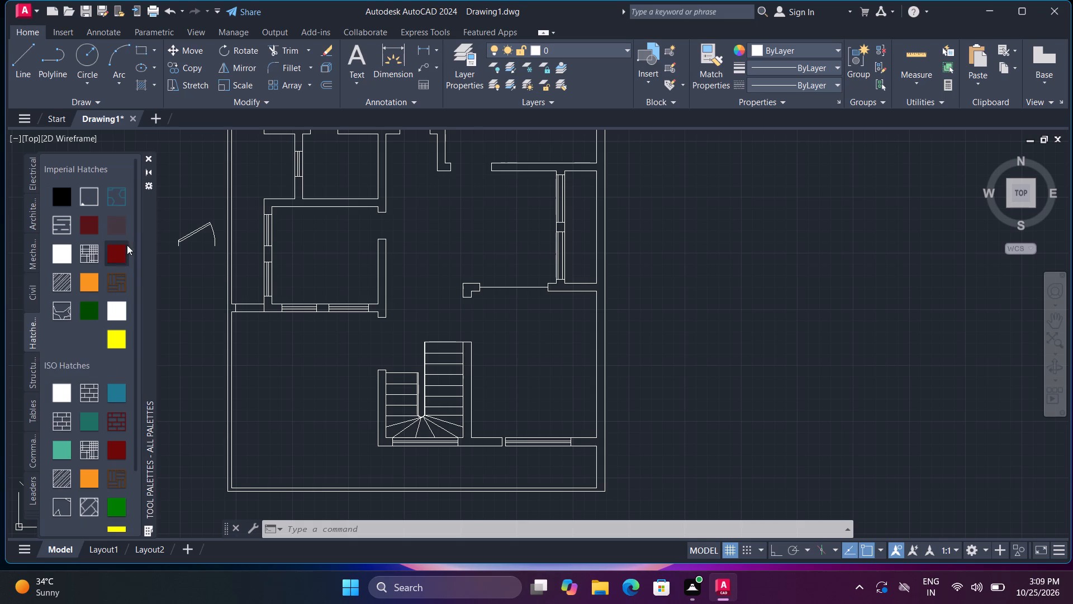
left_click(124, 234)
scroll(465, 465, "up", 3)
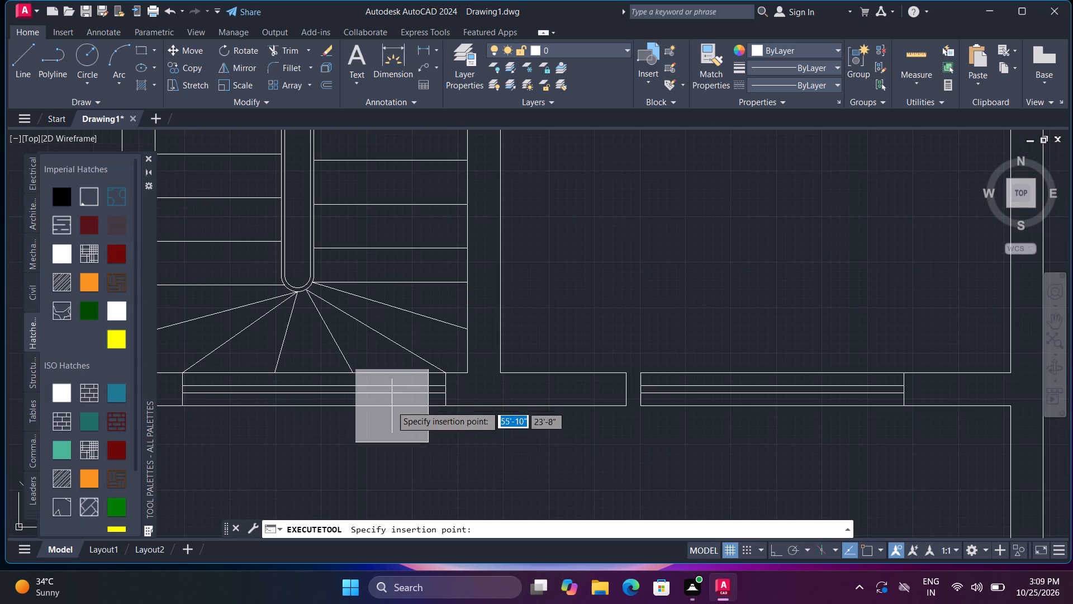
left_click(384, 391)
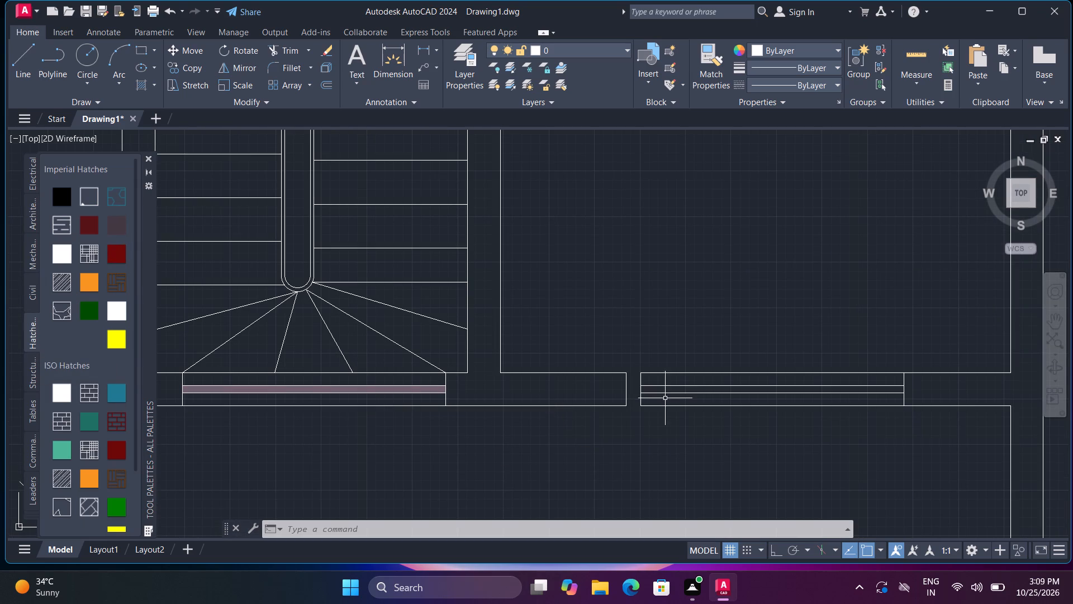
key("space")
left_click(715, 386)
scroll(719, 381, "down", 3)
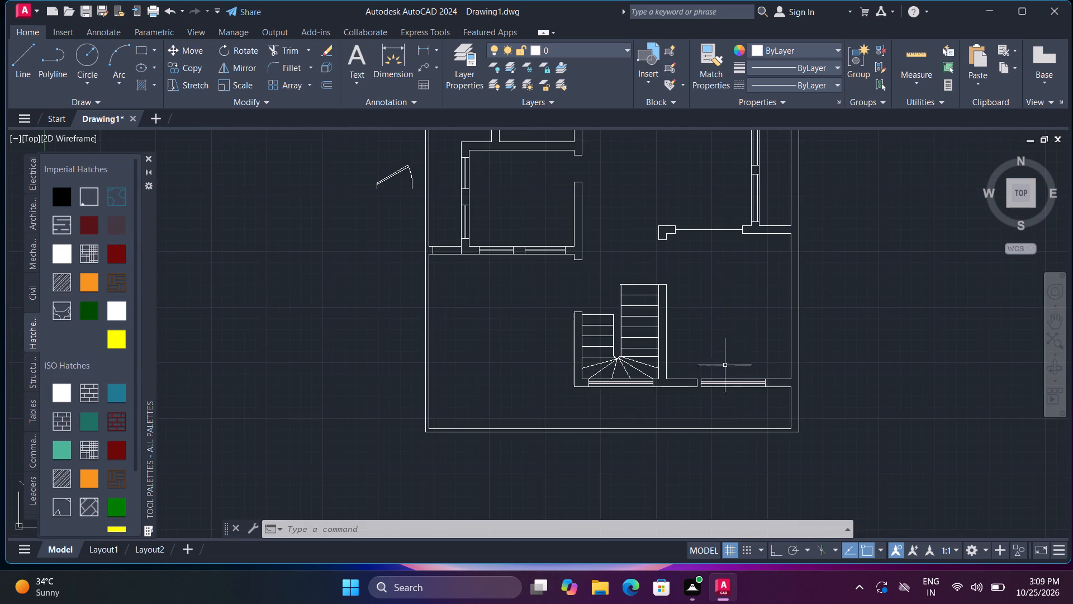
Fill the middle strips of the two vertical windows near the plan's right side with the same mauve hatch.
middle_click_drag(738, 320, 546, 438)
scroll(544, 328, "up", 3)
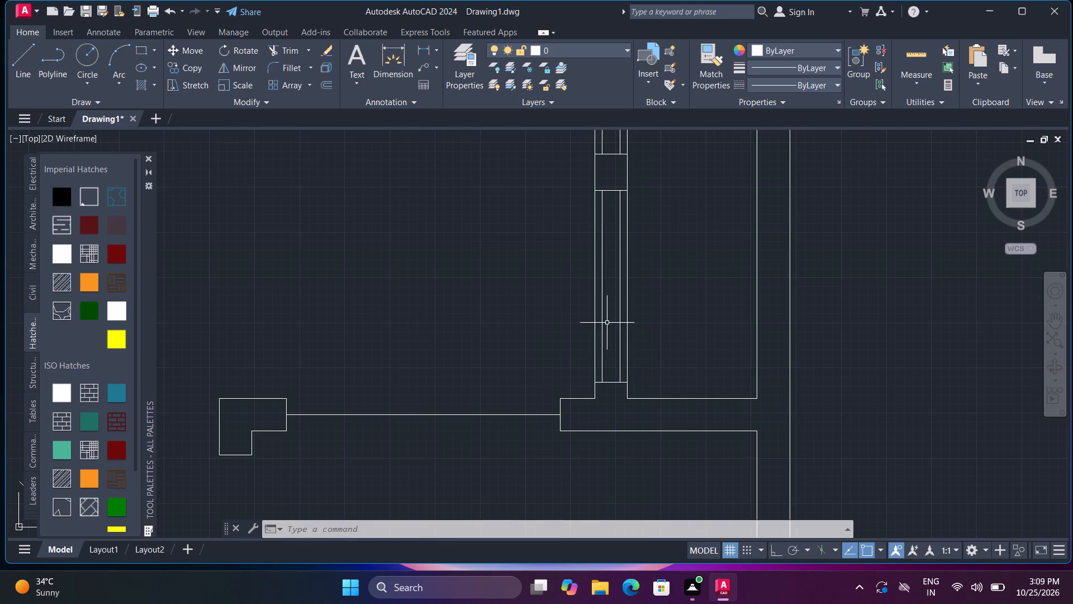
key("space")
left_click(610, 320)
middle_click_drag(663, 283, 684, 447)
key("space")
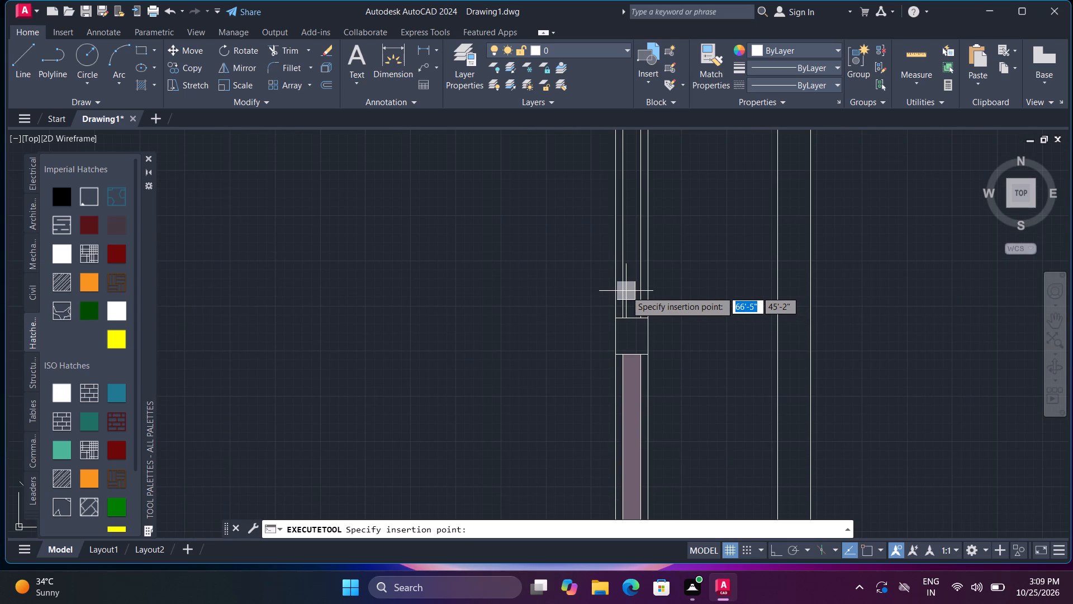
left_click(633, 292)
Fill the middle strips of the two windows in the lower left bedroom's bottom wall with the same mauve hatch.
scroll(643, 293, "down", 4)
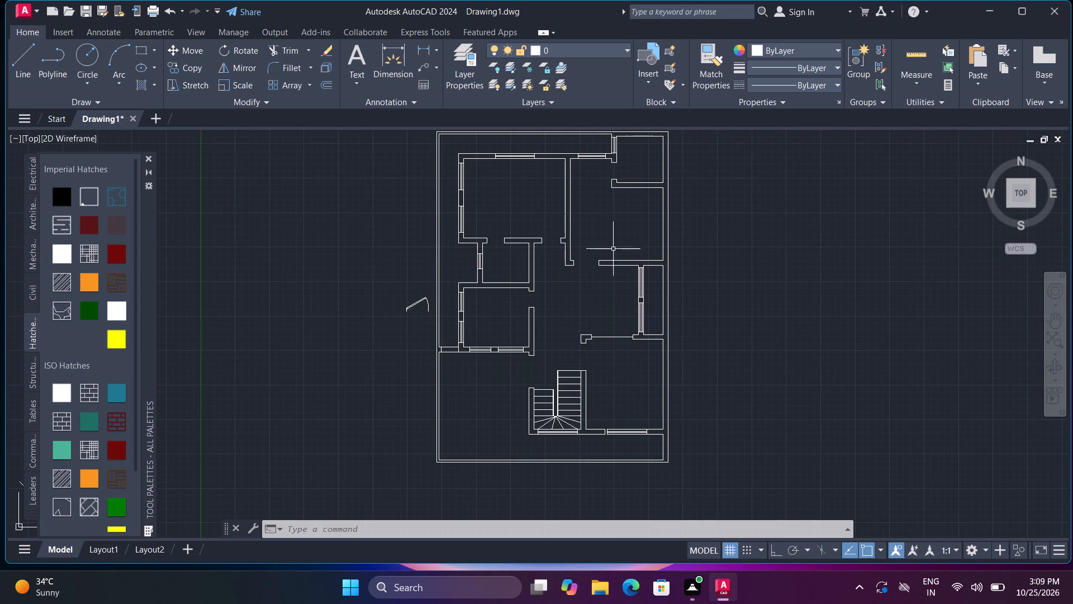
scroll(493, 371, "up", 5)
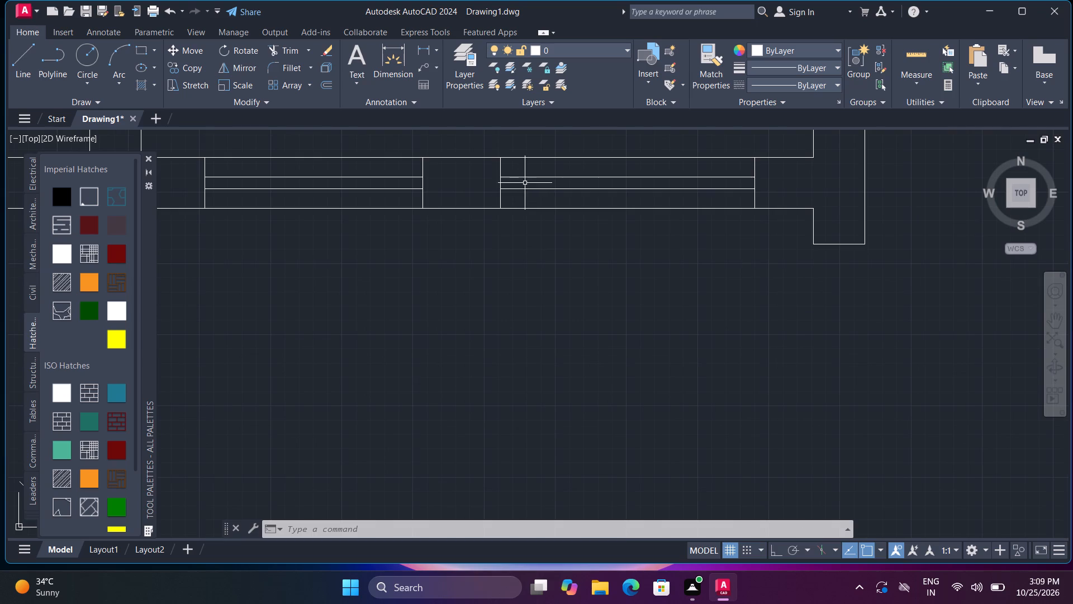
key("space")
left_click(525, 182)
key("space")
left_click(379, 182)
Fill the middle strips of the two windows in the lower left bedroom's left wall with the same mauve hatch.
scroll(379, 180, "down", 3)
middle_click_drag(362, 176, 465, 349)
scroll(430, 310, "up", 2)
key("space")
left_click(401, 308)
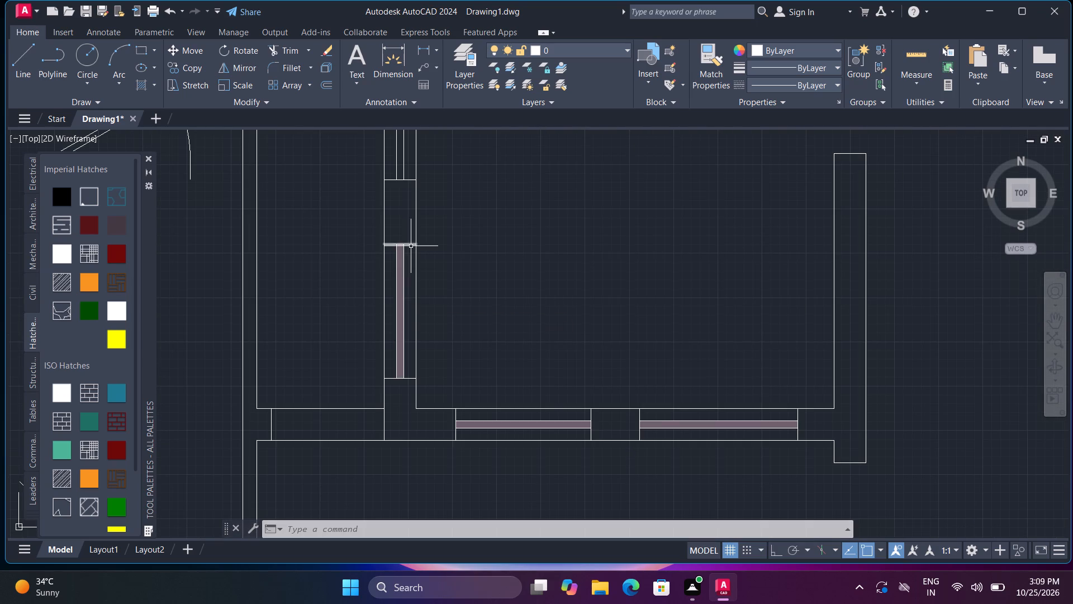
middle_click_drag(418, 273, 444, 430)
scroll(432, 333, "up", 1)
key("space")
left_click(409, 223)
Fill the middle strip of the window in the small room between the two bedrooms with the same mauve hatch.
scroll(410, 223, "down", 3)
middle_click_drag(429, 223, 436, 251)
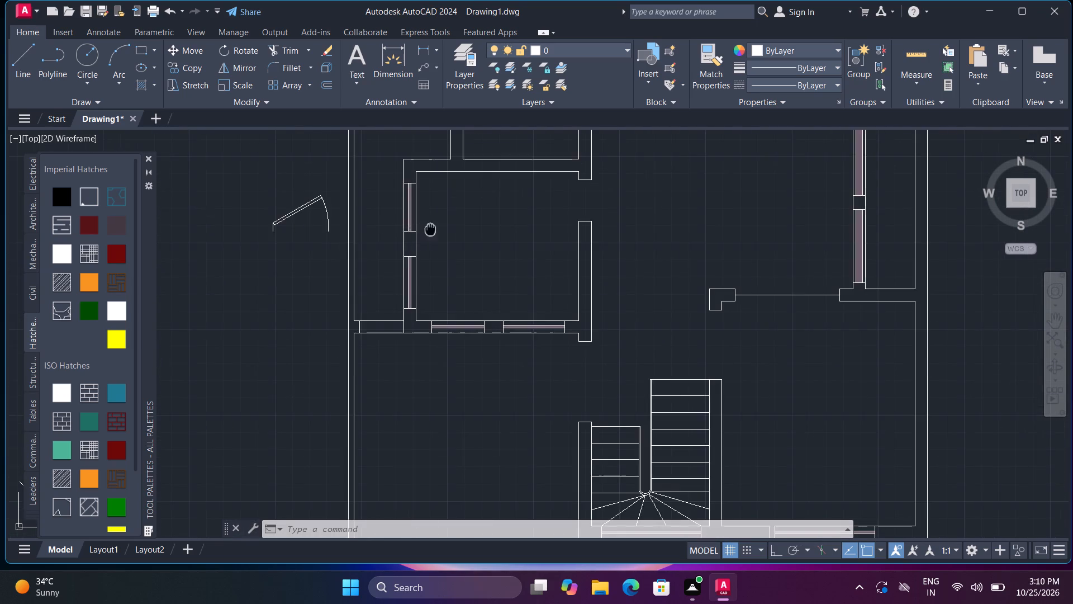
middle_click_drag(436, 251, 468, 486)
scroll(498, 388, "up", 2)
key("space")
left_click(484, 362)
Fill the middle strips of the two windows in the upper left bedroom's left wall with the same mauve hatch.
scroll(466, 352, "down", 1)
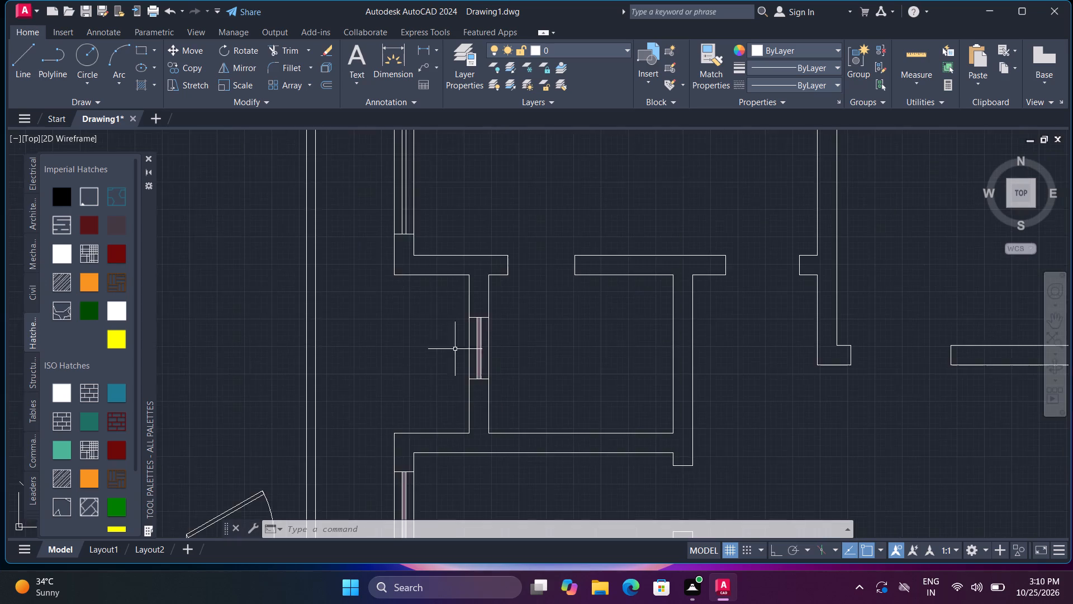
middle_click_drag(455, 364, 496, 534)
scroll(443, 379, "up", 2)
key("space")
left_click(444, 369)
scroll(445, 367, "down", 2)
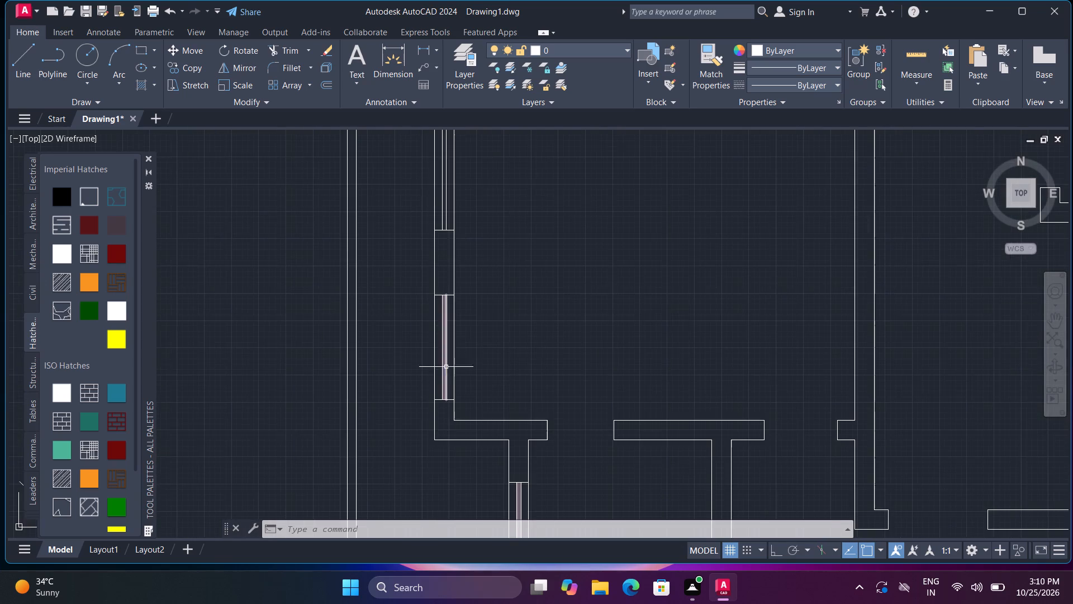
middle_click_drag(469, 345, 497, 550)
scroll(478, 444, "up", 2)
key("space")
left_click(464, 402)
Fill the middle strips of the two upper-wall windows and the window in the top right small room's left wall with the same mauve hatch.
scroll(500, 394, "down", 3)
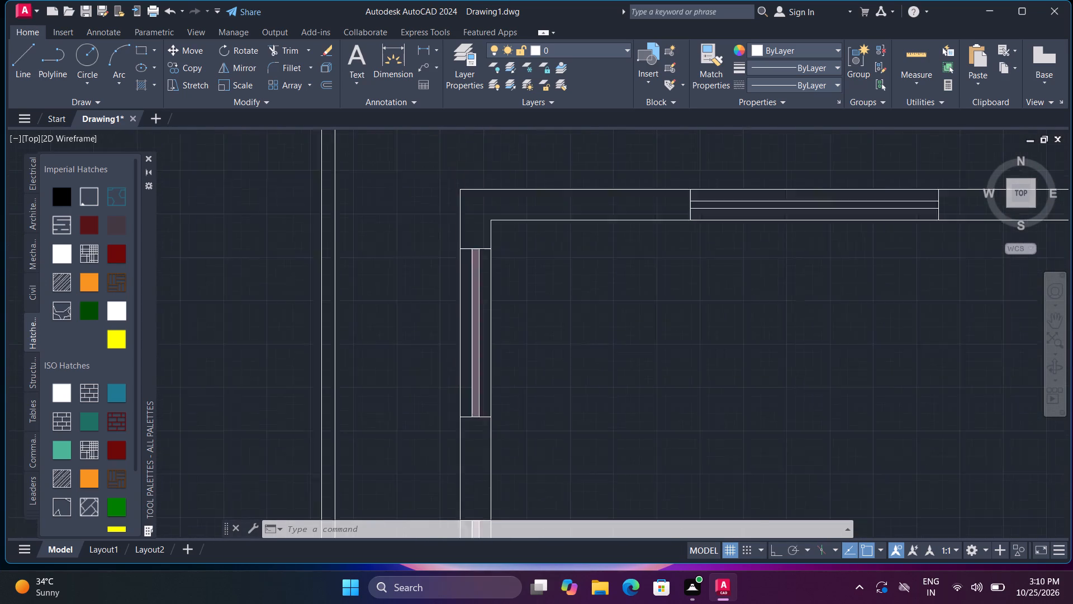
scroll(620, 338, "up", 2)
key("space")
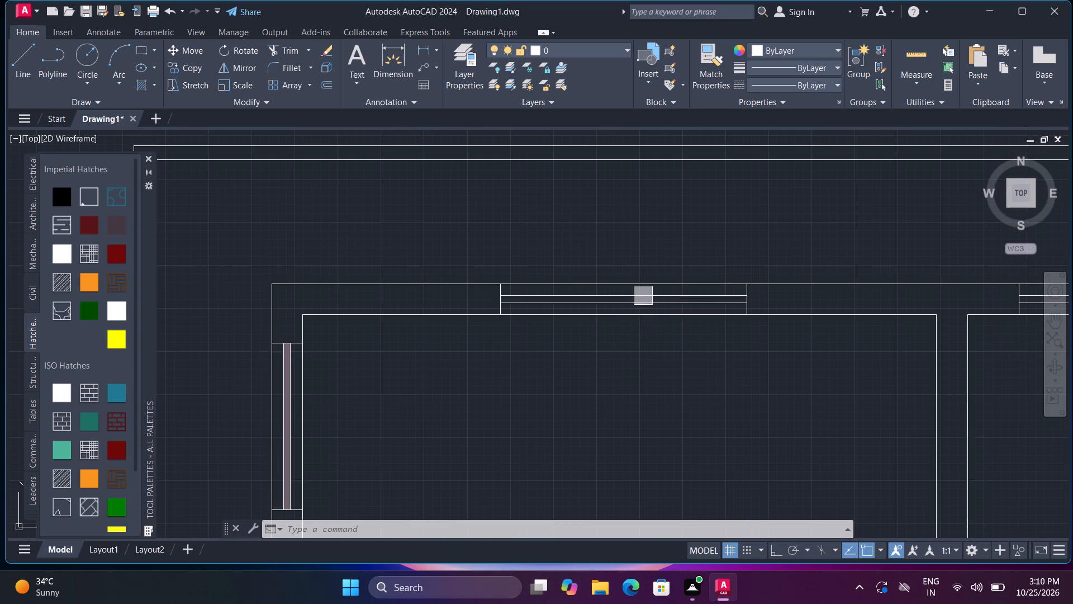
left_click(643, 299)
scroll(815, 317, "down", 2)
middle_click_drag(873, 331, 407, 412)
scroll(446, 397, "up", 1)
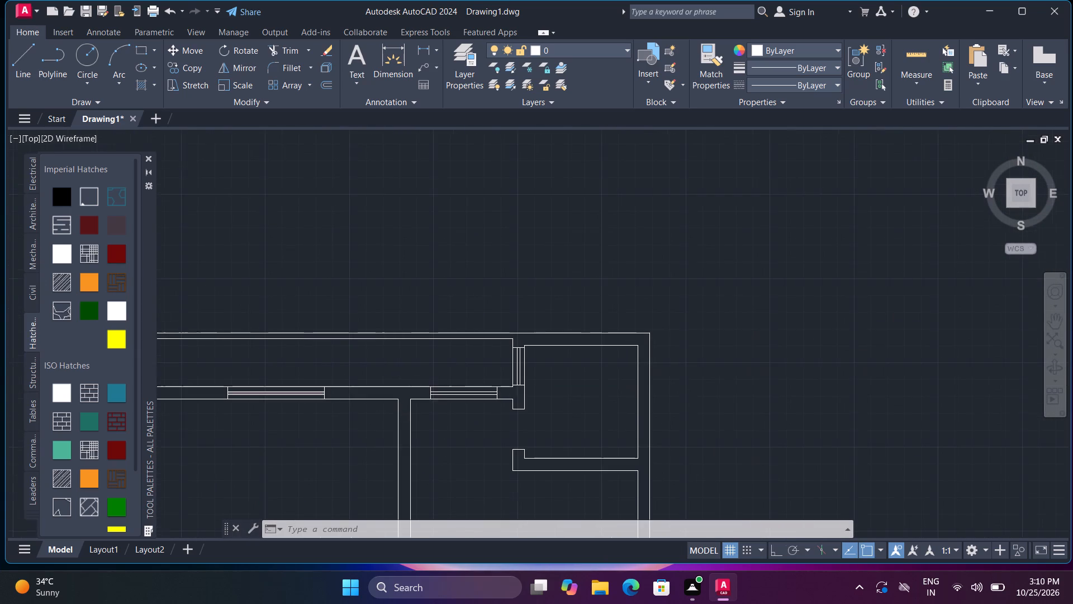
scroll(446, 397, "up", 2)
key("space")
left_click(488, 388)
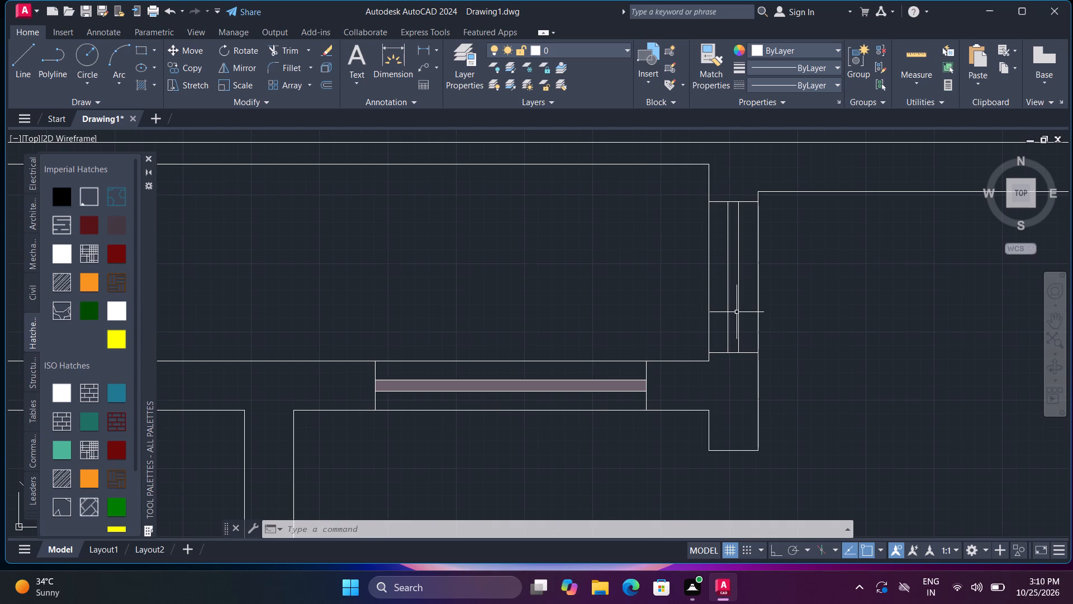
key("space")
left_click(735, 312)
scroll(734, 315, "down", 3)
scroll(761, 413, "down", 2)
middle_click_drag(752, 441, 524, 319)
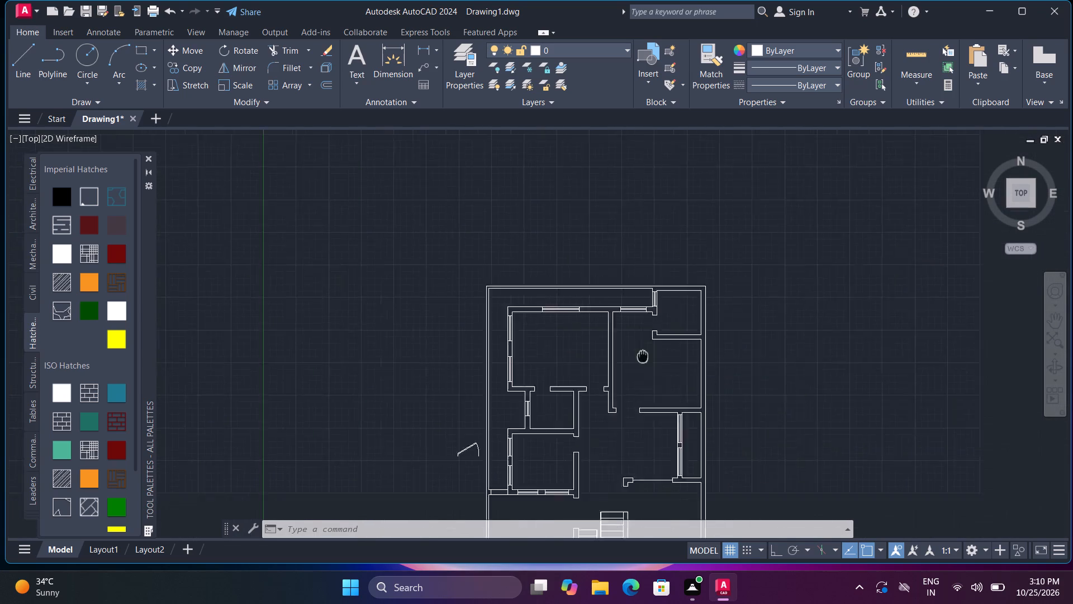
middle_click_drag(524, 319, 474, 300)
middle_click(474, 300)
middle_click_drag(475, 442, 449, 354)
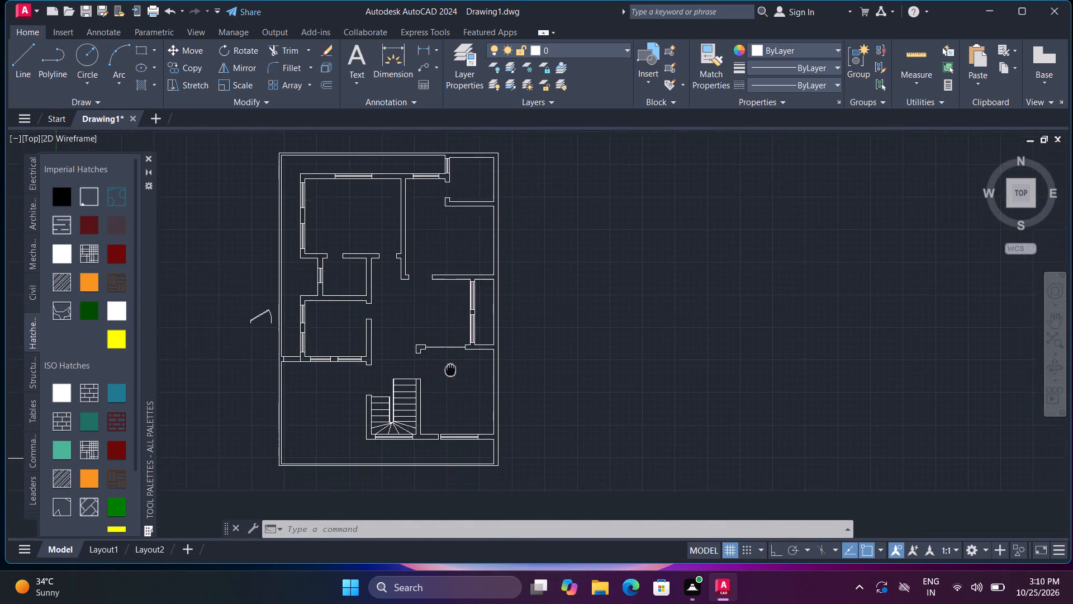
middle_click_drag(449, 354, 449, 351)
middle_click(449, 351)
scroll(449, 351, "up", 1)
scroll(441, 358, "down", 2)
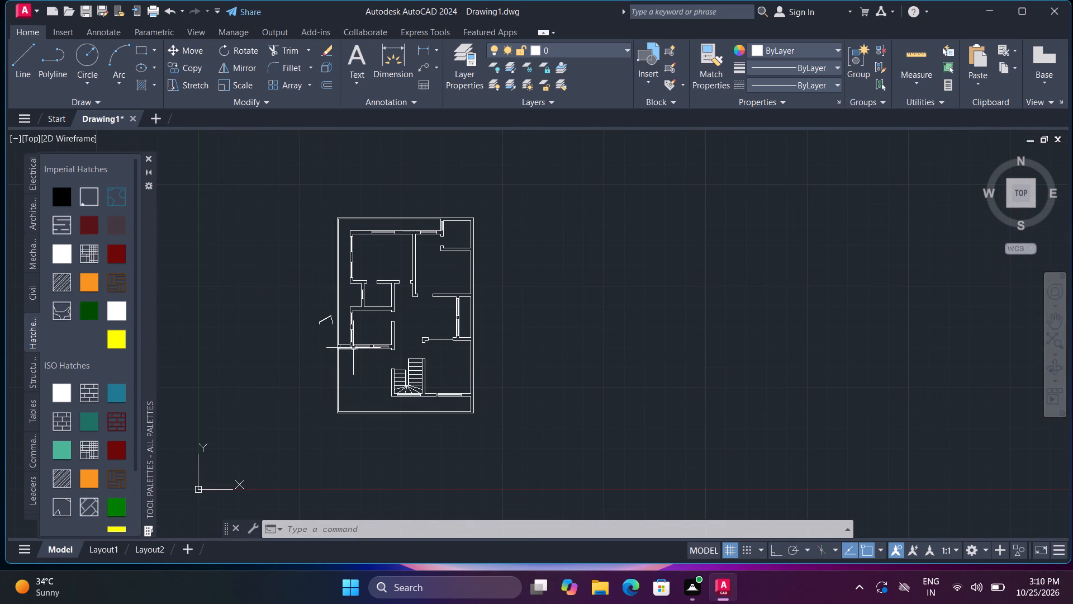
Set the door block outside the plan's left boundary wall to Open 90º.
key("Escape")
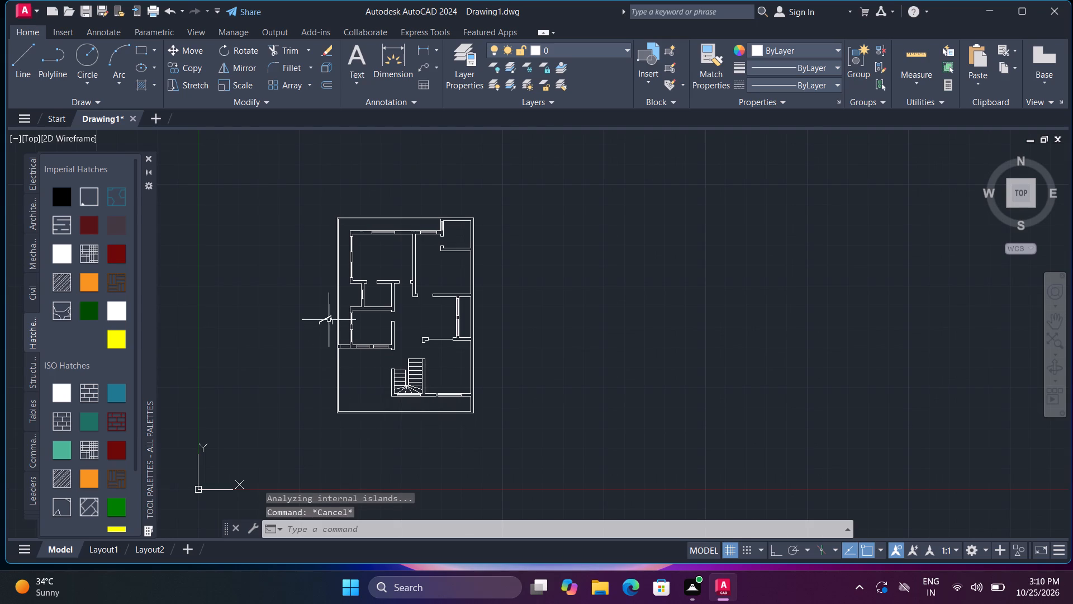
left_click(329, 317)
scroll(329, 317, "up", 5)
left_click(188, 315)
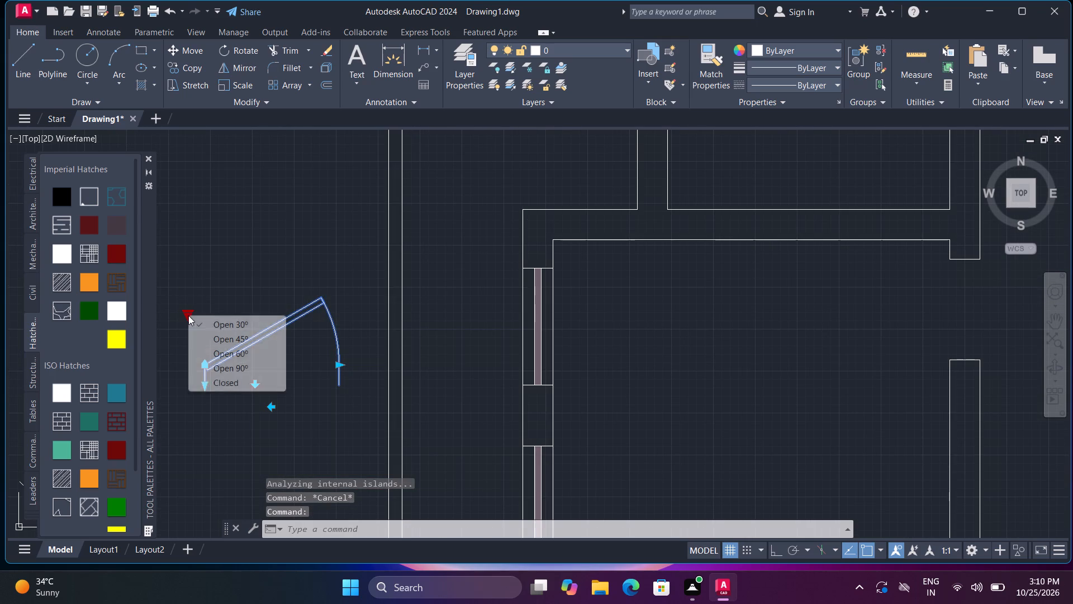
left_click(220, 371)
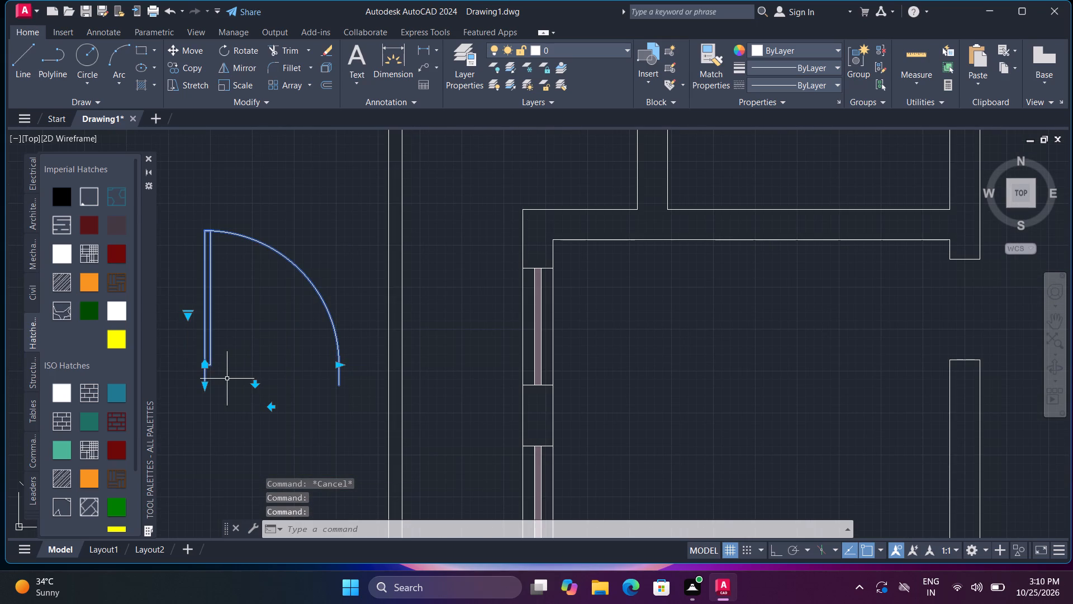
Copy the door block from its lower hinge end into the room right of the stairs, the area left of the stairs and the lower left bedroom.
type("co")
key("space")
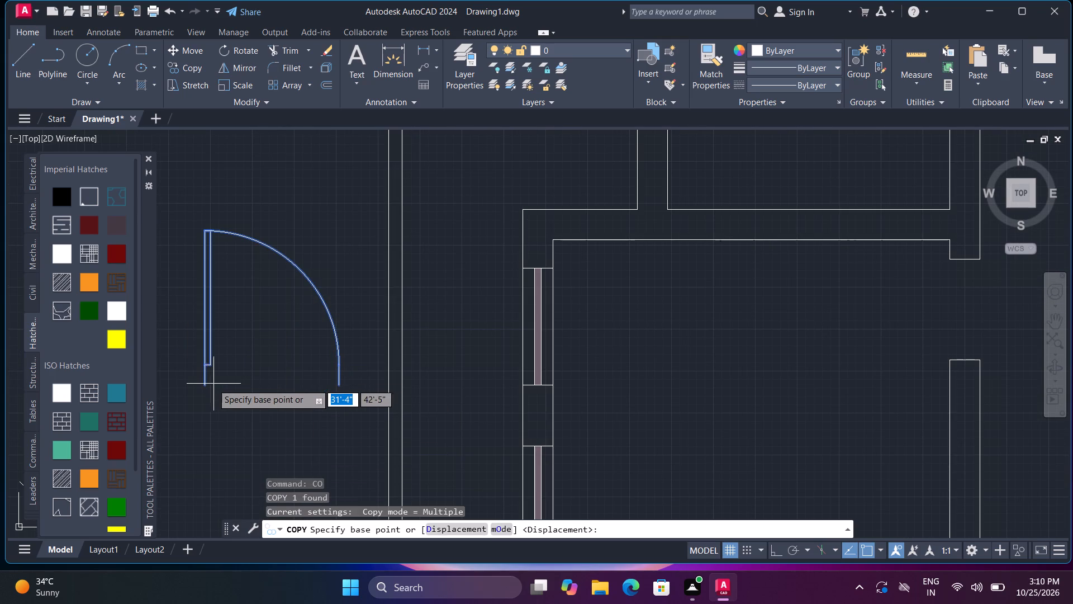
left_click(206, 385)
scroll(312, 370, "down", 2)
scroll(443, 403, "down", 1)
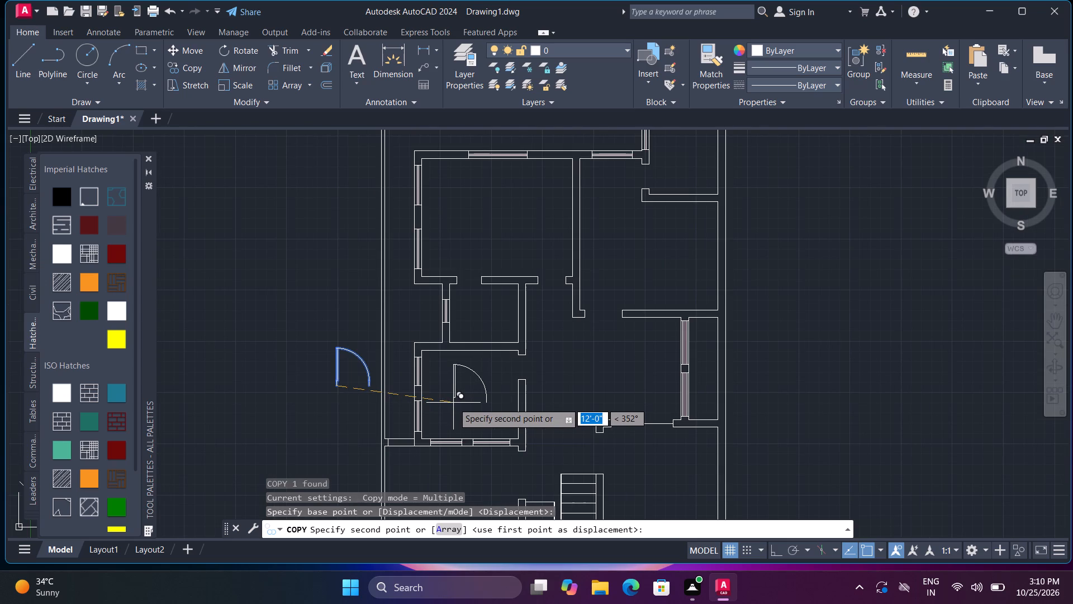
left_click(628, 477)
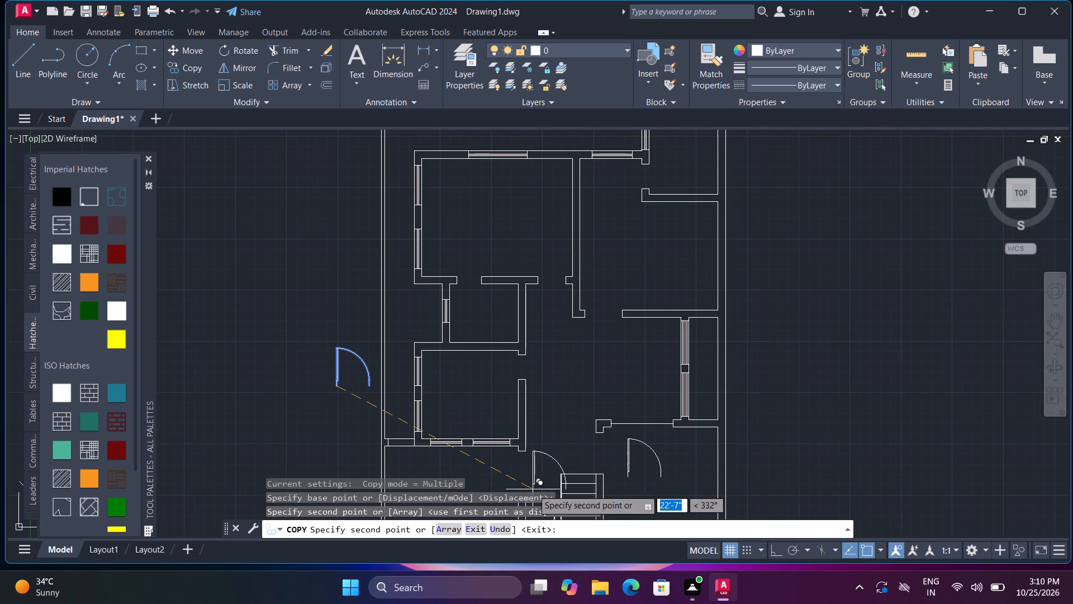
middle_click_drag(533, 489, 526, 392)
middle_click(526, 389)
left_click(463, 403)
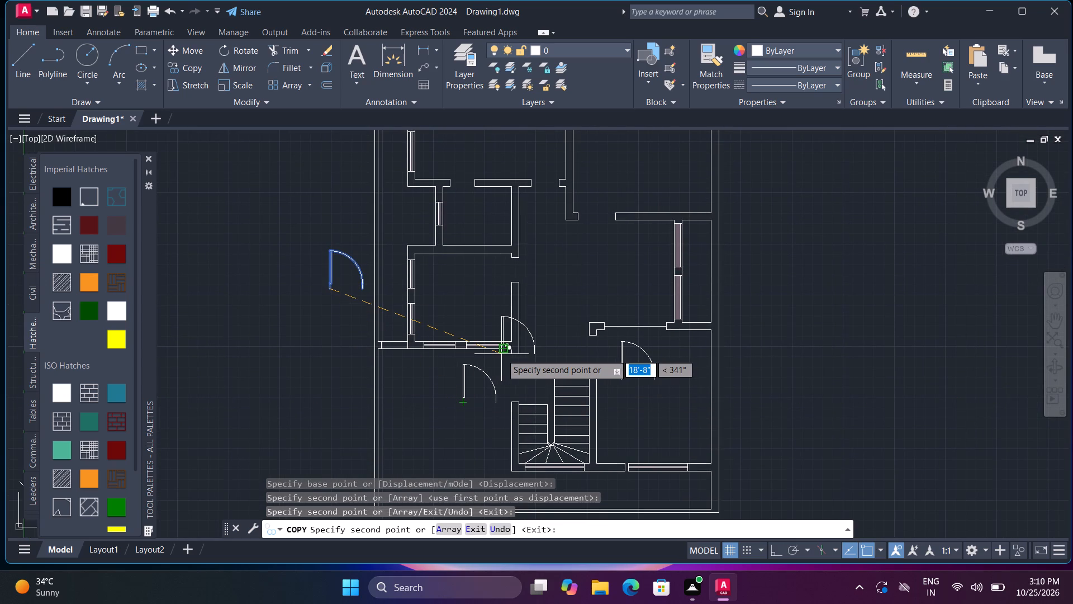
left_click(472, 302)
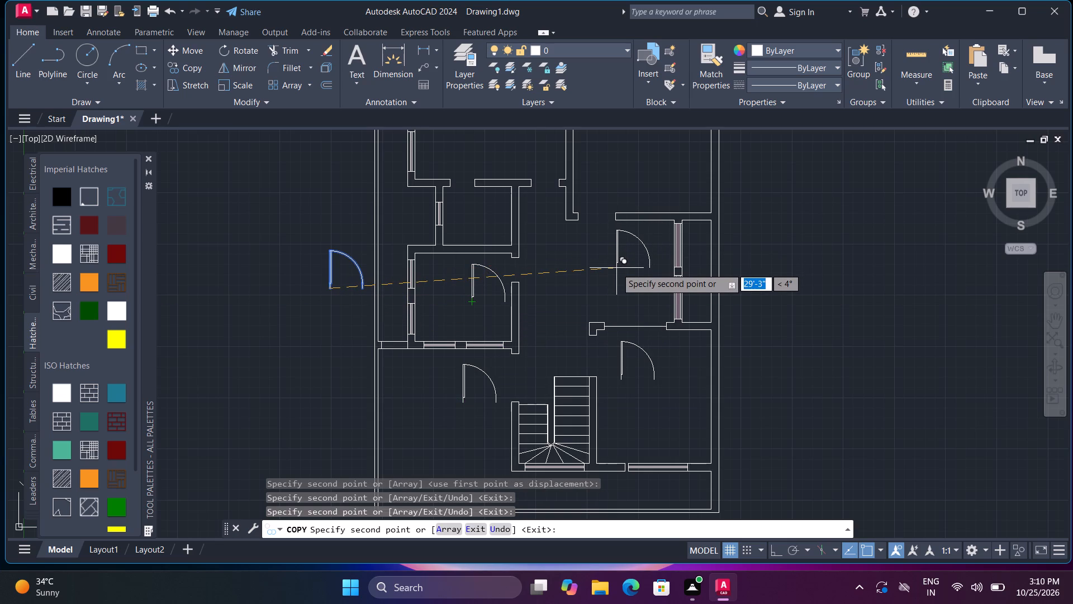
Place four more door copies: in the upper right room, the small room between bedrooms, the upper left bedroom and the top right small room.
left_click(590, 191)
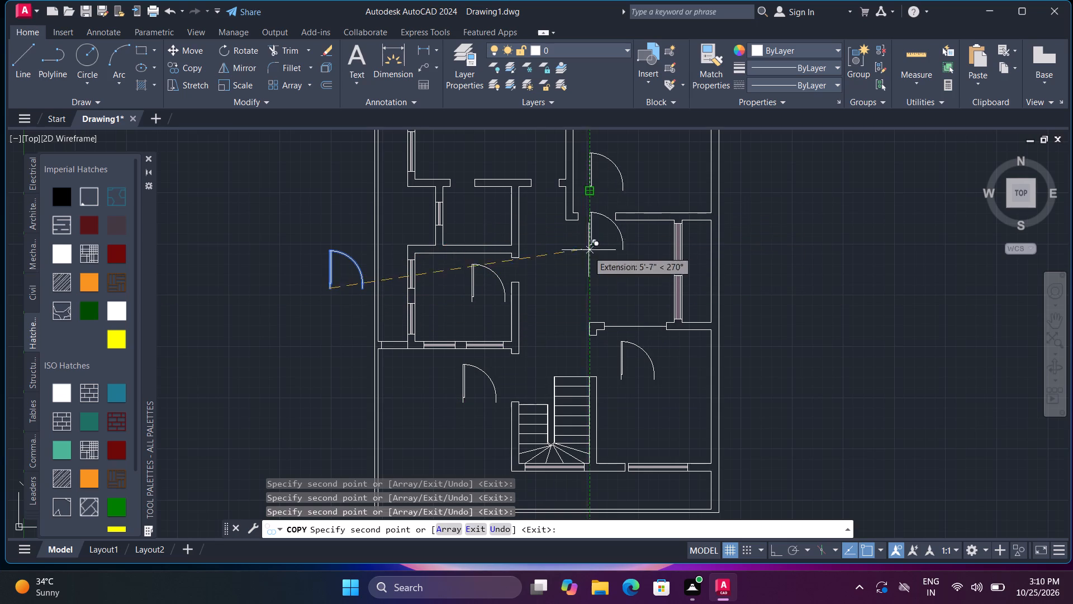
middle_click_drag(576, 275, 641, 415)
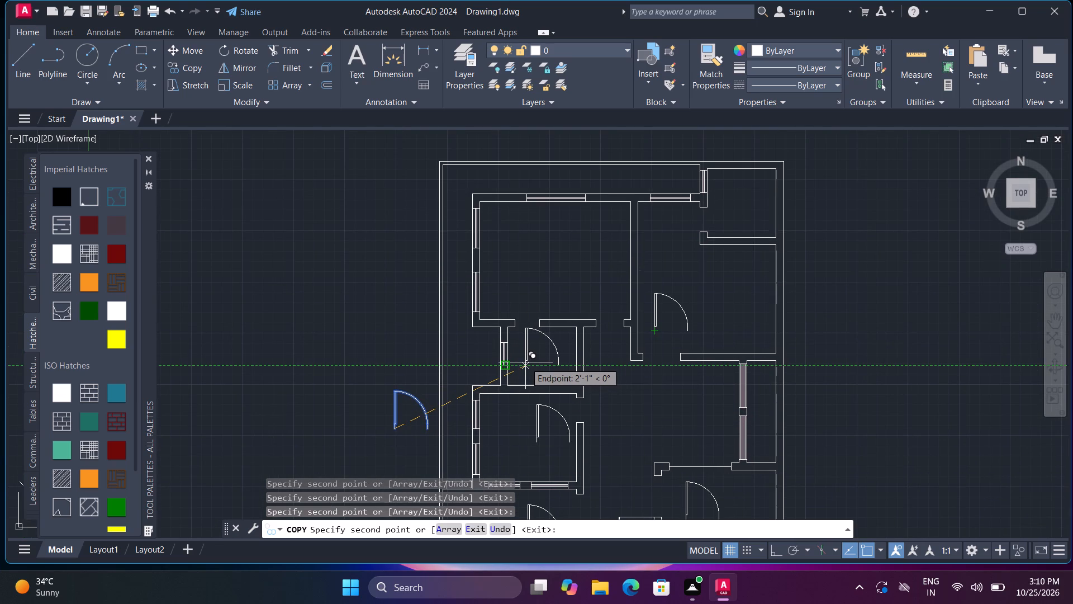
left_click(525, 362)
left_click(589, 284)
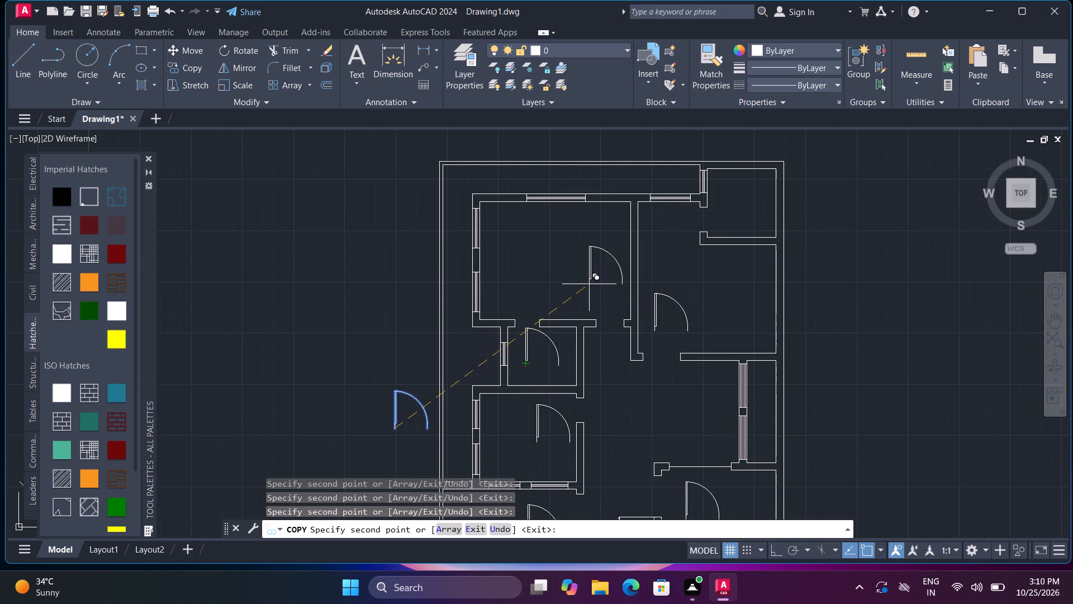
left_click(724, 218)
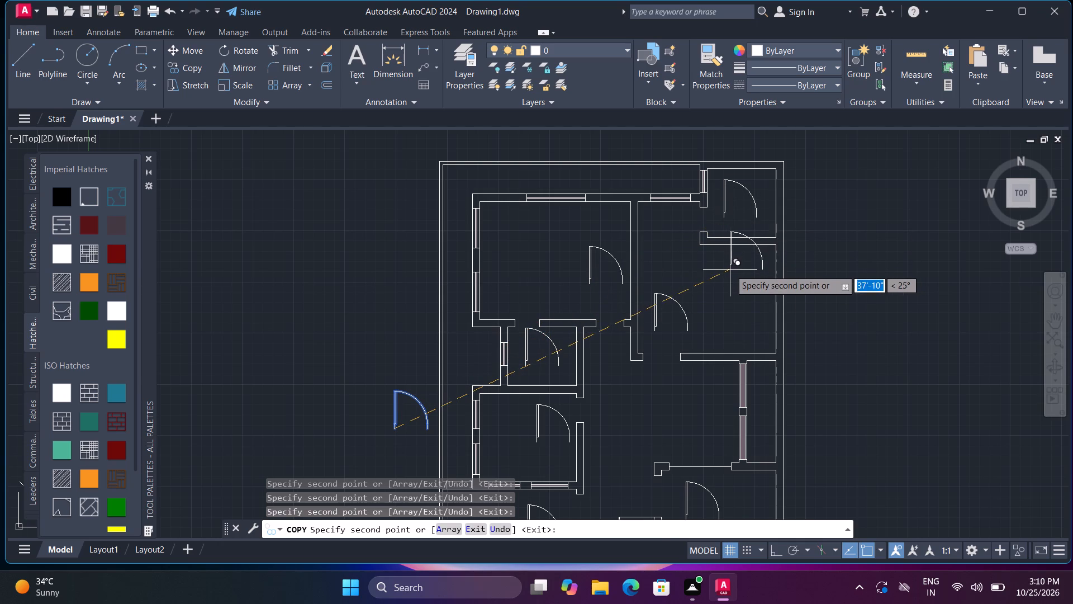
key("Escape")
Rotate the door in the top right small room to 270° about its hinge end, with ortho on.
scroll(725, 209, "up", 3)
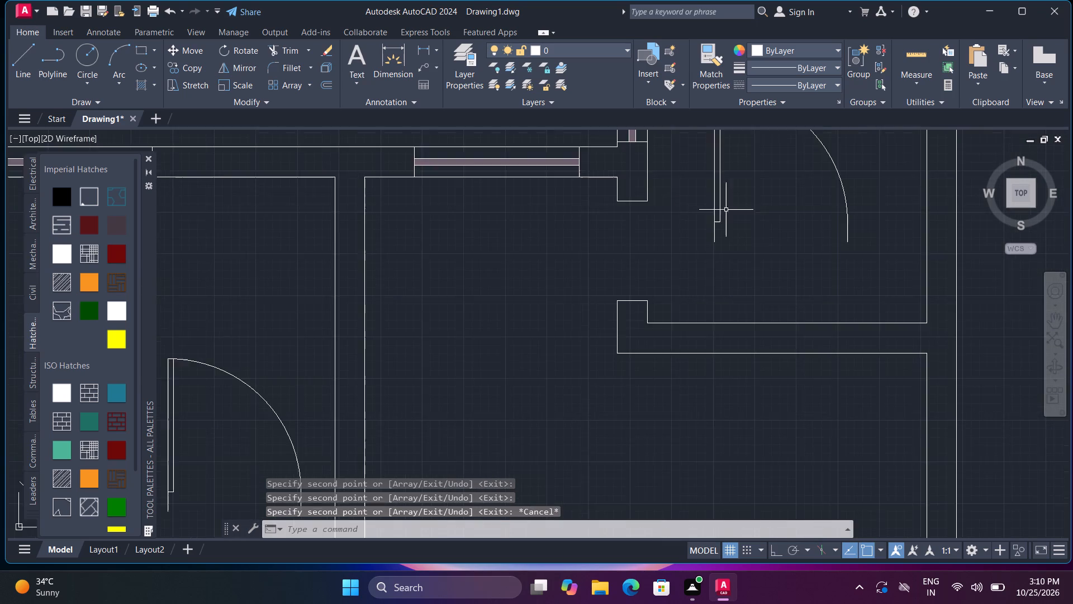
middle_click_drag(727, 225, 711, 329)
left_click(705, 311)
type("ro")
key("space")
left_click(700, 347)
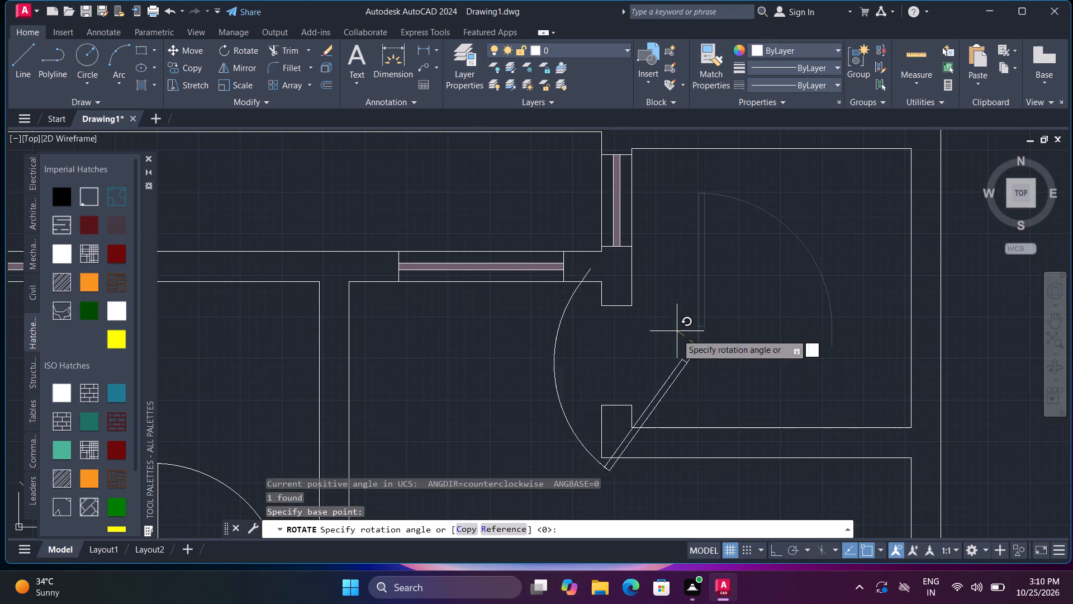
key("F8")
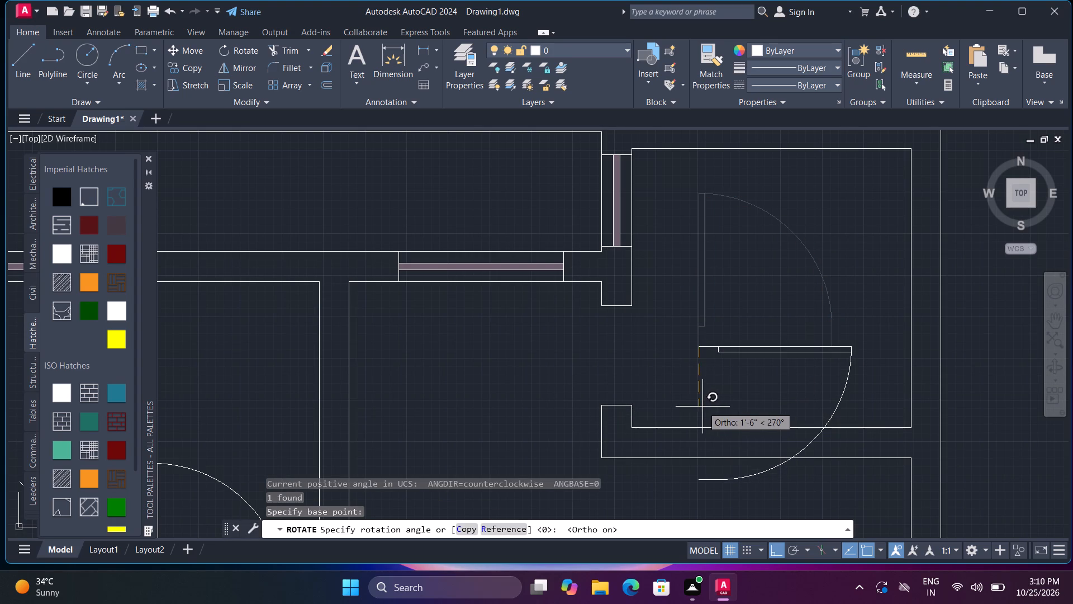
left_click(702, 407)
Flip the rotated door's swing and move its hinge end to the midpoint of the opening's lower jamb in the top right small room.
left_click(739, 355)
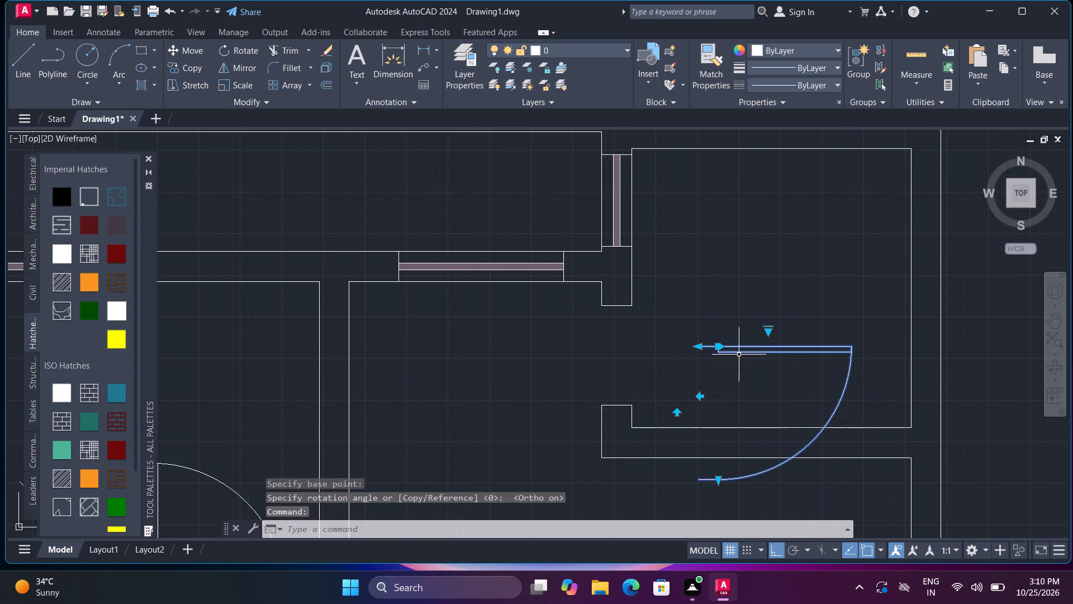
left_click(678, 413)
key("m")
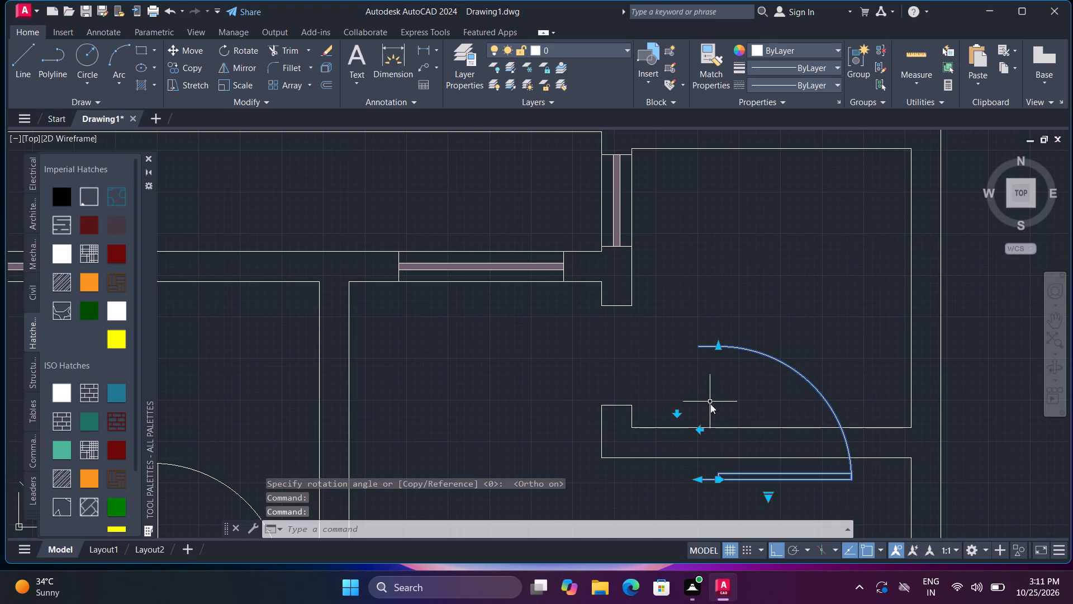
key("space")
left_click(702, 478)
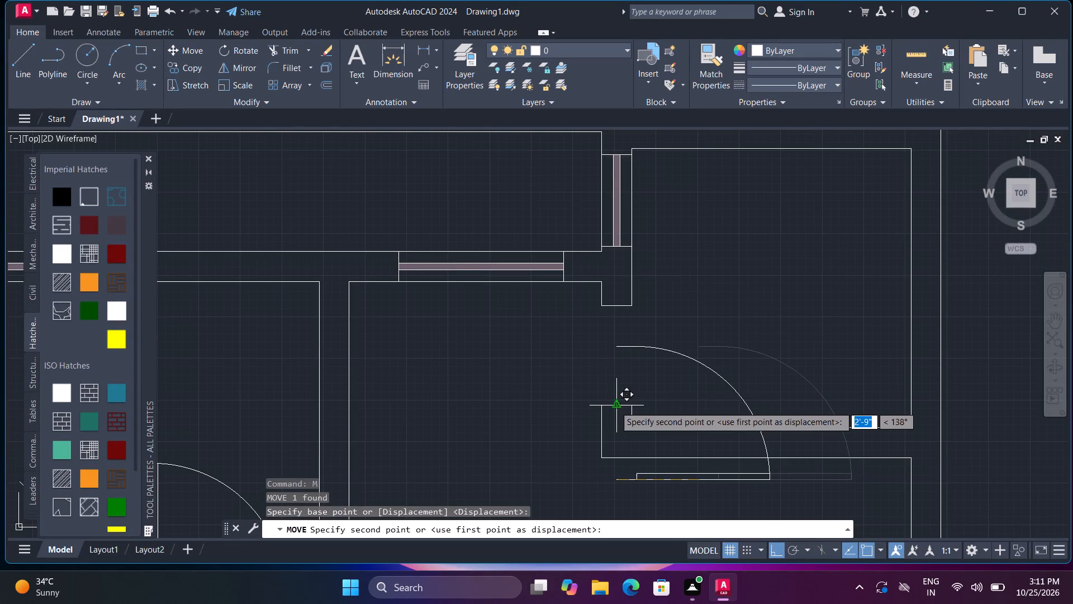
left_click(616, 405)
Scale the top right small room's door down from its hinge end until its arc meets the opening's upper jamb.
left_click(652, 400)
type("sc")
key("space")
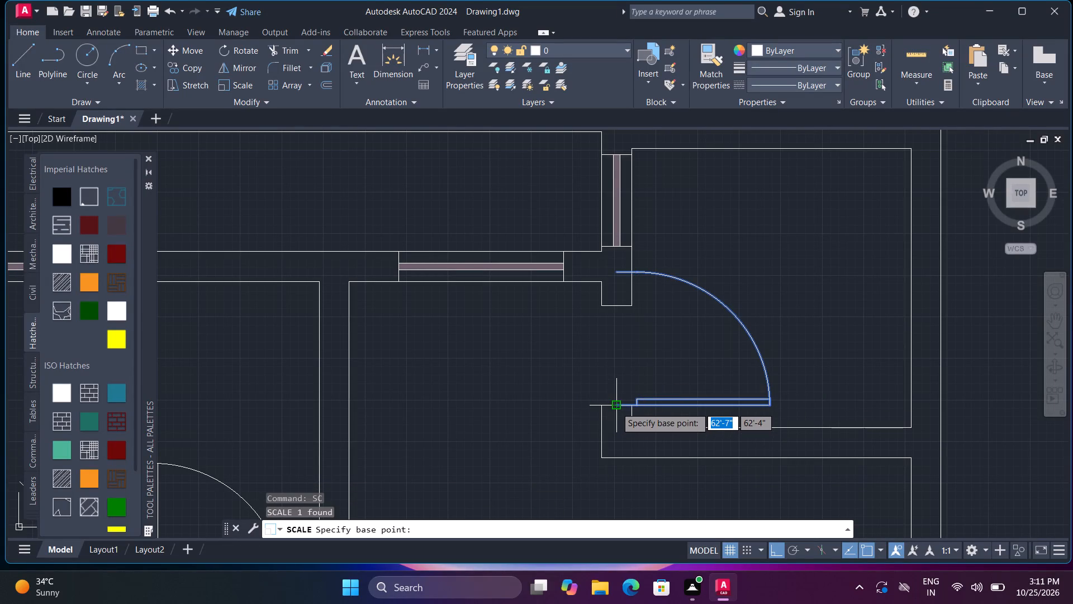
left_click(616, 407)
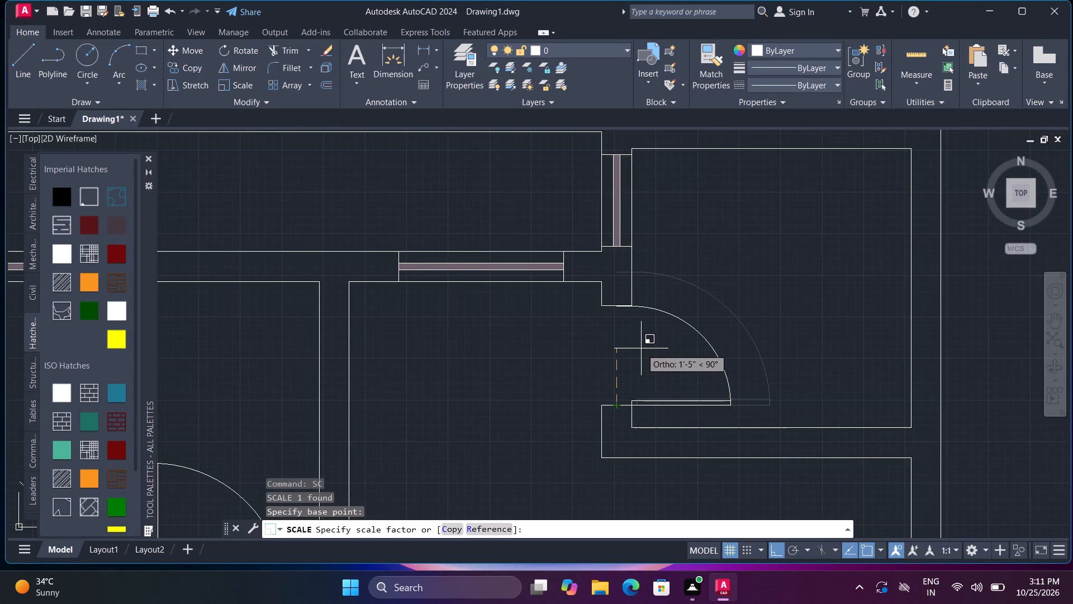
scroll(641, 348, "up", 2)
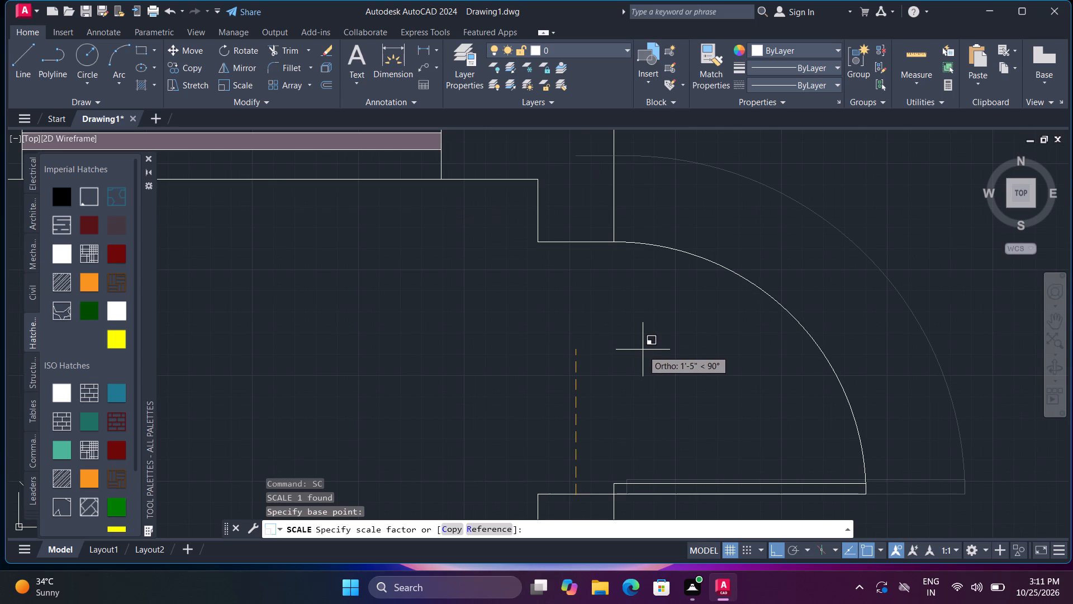
left_click(643, 350)
Move the upper right room's door so its hinge end sits at the midpoint of the left jamb of the bottom wall opening.
scroll(643, 350, "down", 4)
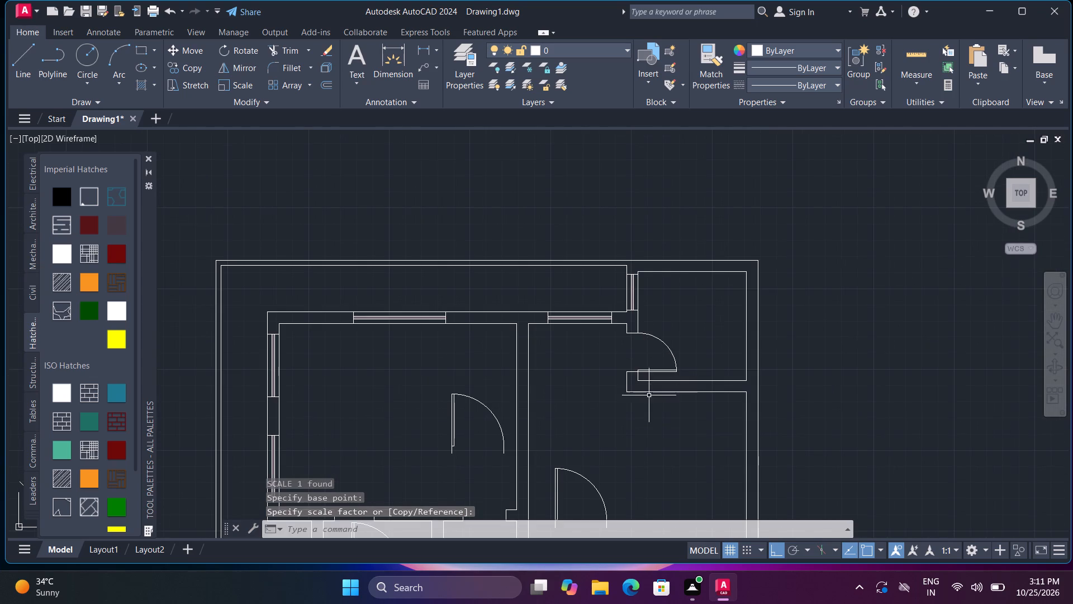
middle_click_drag(640, 421, 639, 324)
middle_click(639, 323)
middle_click_drag(642, 383, 642, 360)
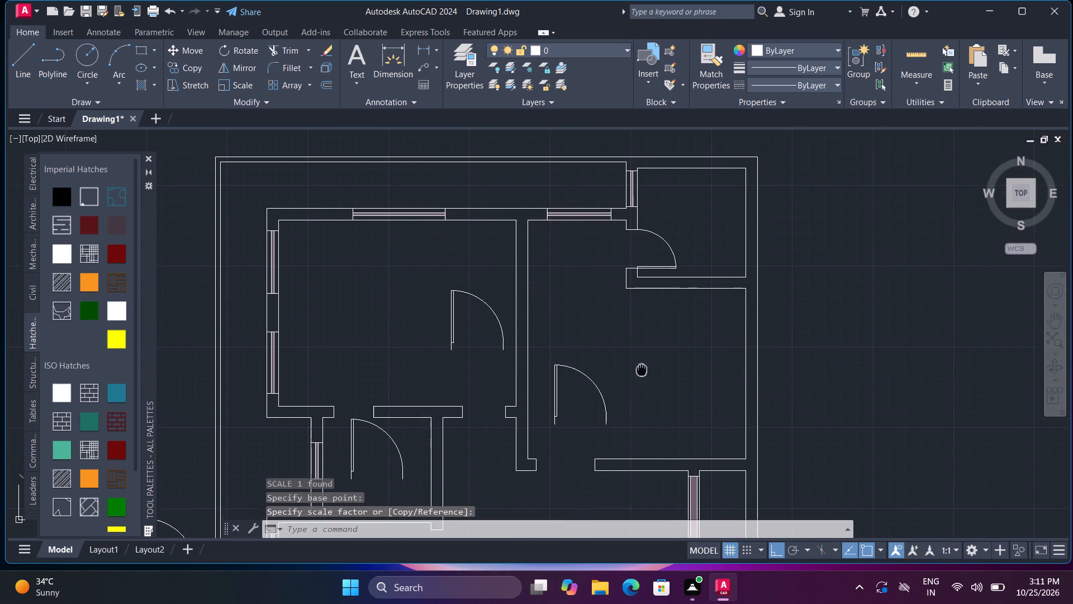
middle_click_drag(642, 360, 642, 321)
scroll(576, 353, "up", 1)
type("m")
key("space")
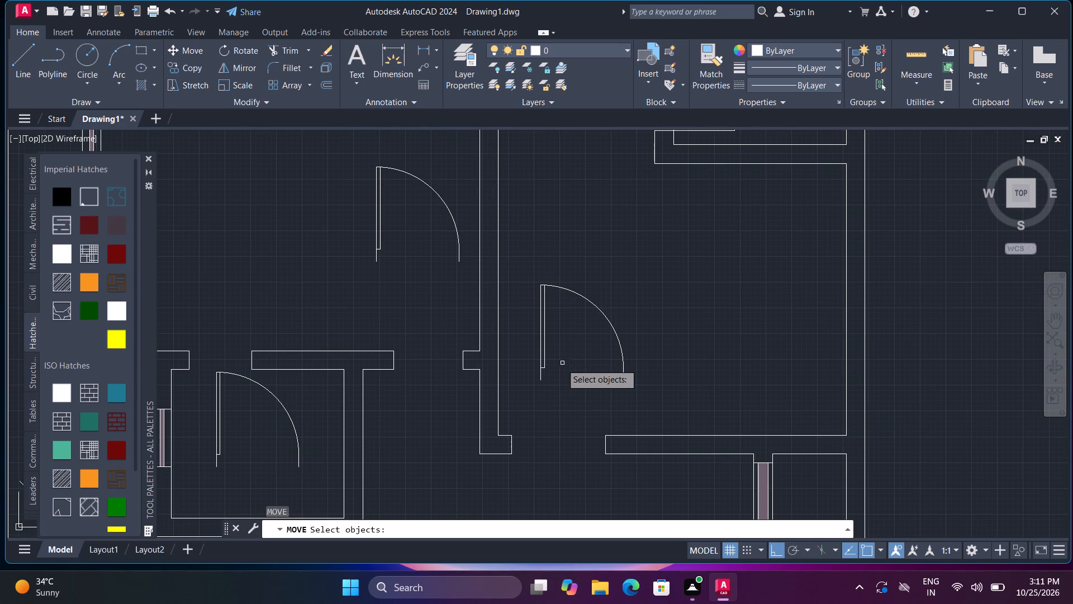
left_click(546, 364)
key("space")
left_click(540, 384)
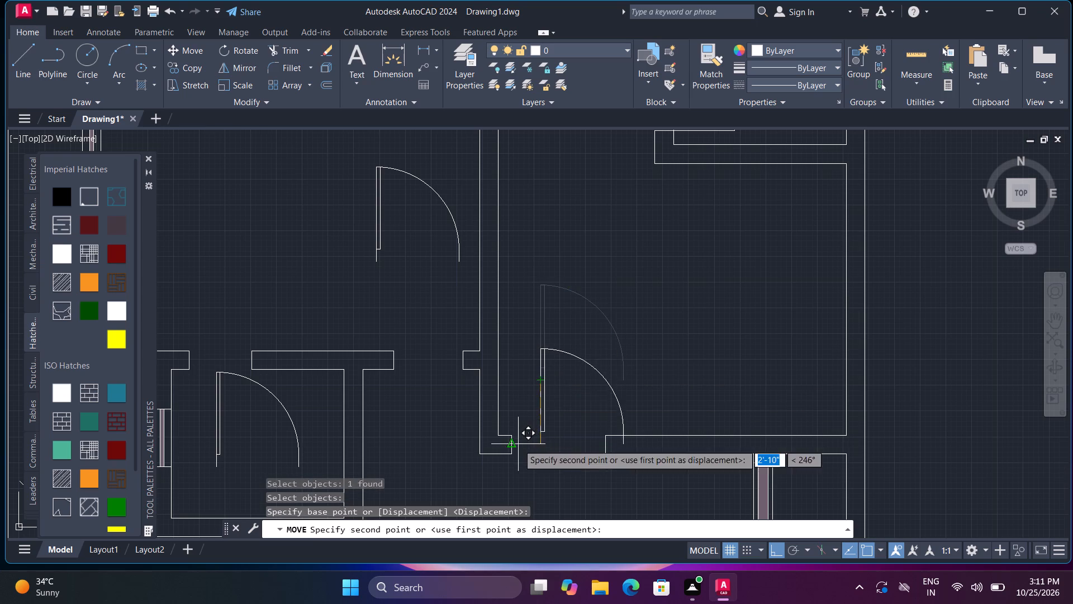
scroll(518, 444, "up", 3)
left_click(483, 451)
Scale the upper right room's door up from its hinge end until its arc meets the opening's right jamb.
scroll(500, 446, "down", 2)
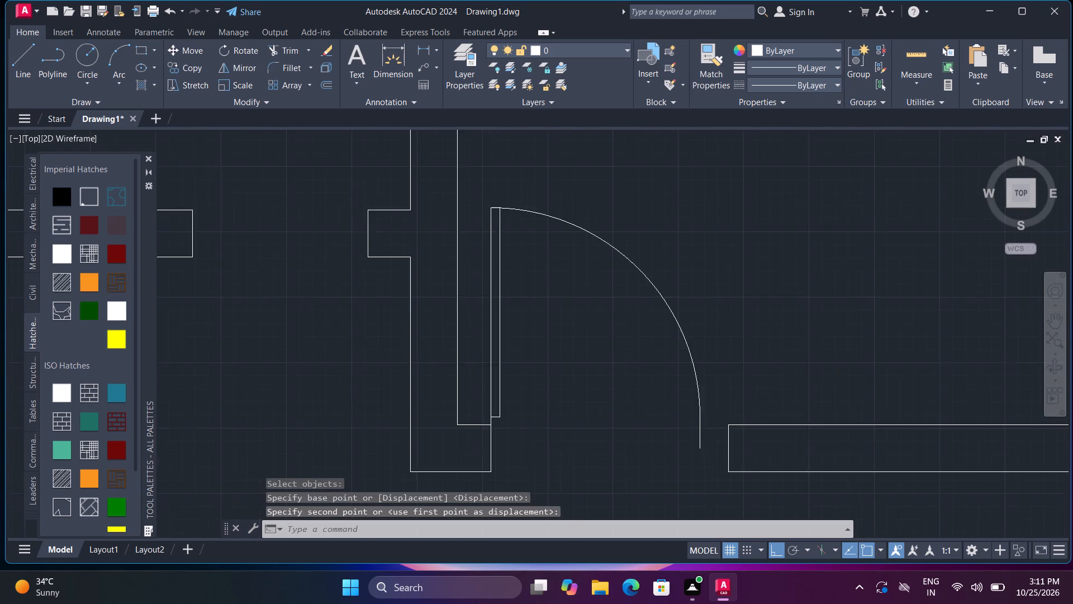
left_click(497, 422)
key("space")
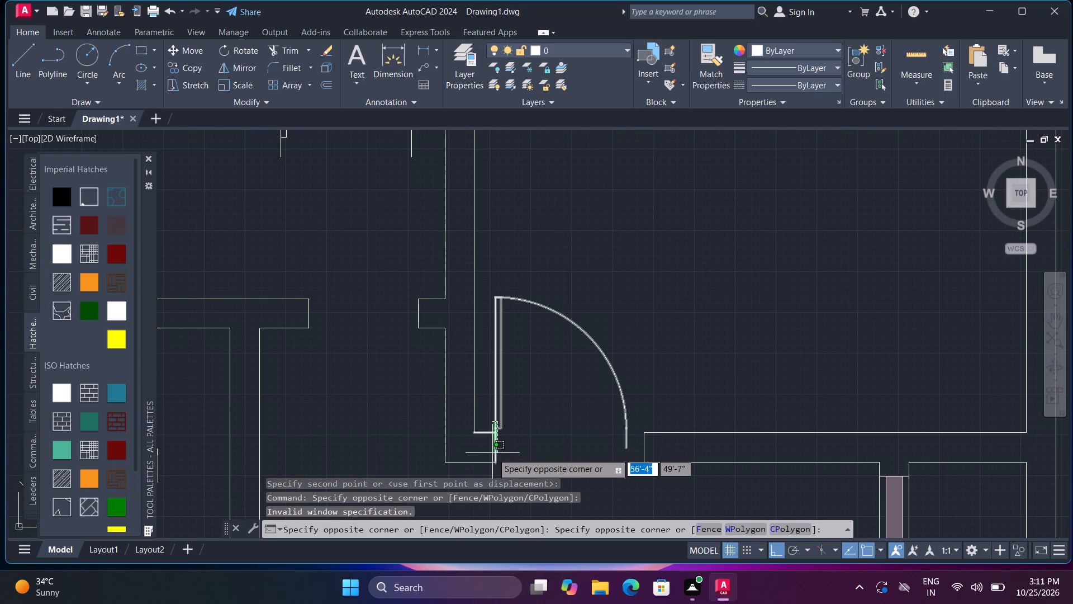
key("Escape")
type("sc")
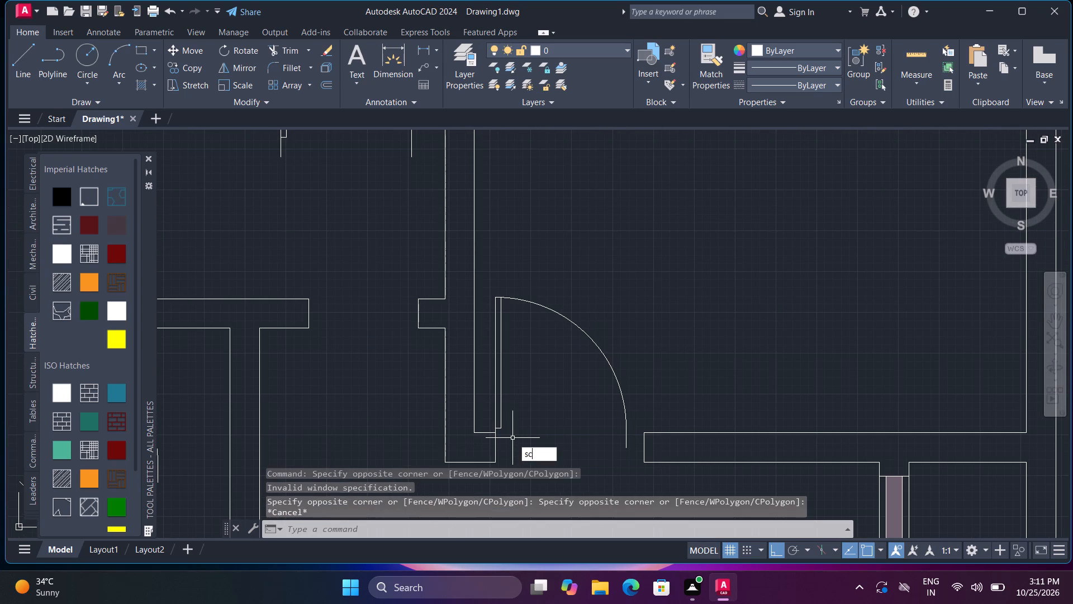
key("space")
left_click(498, 424)
key("space")
left_click(501, 430)
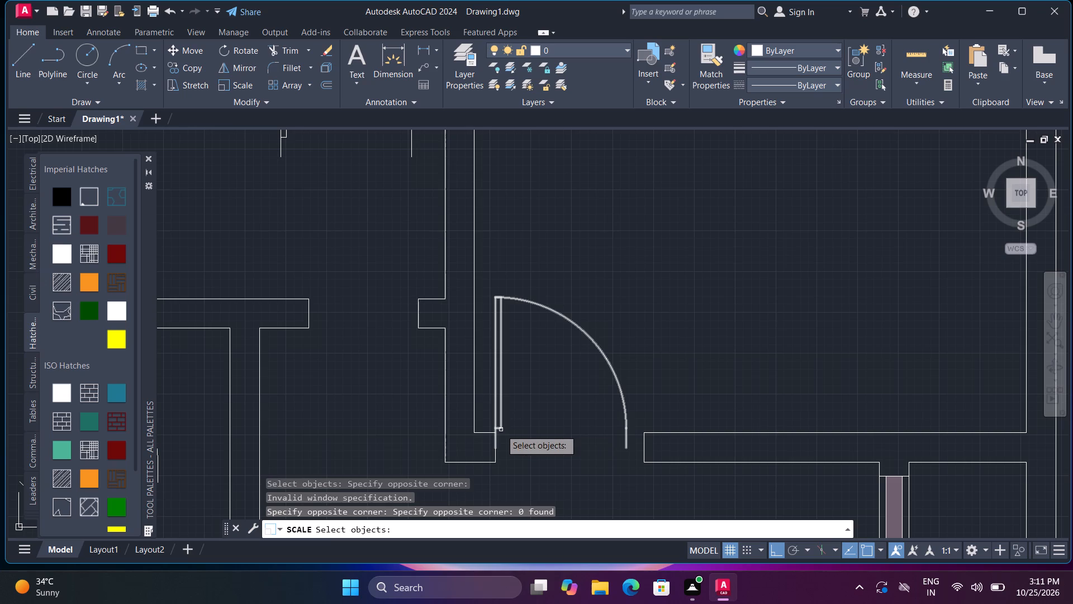
left_click(501, 430)
key("space")
left_click(496, 448)
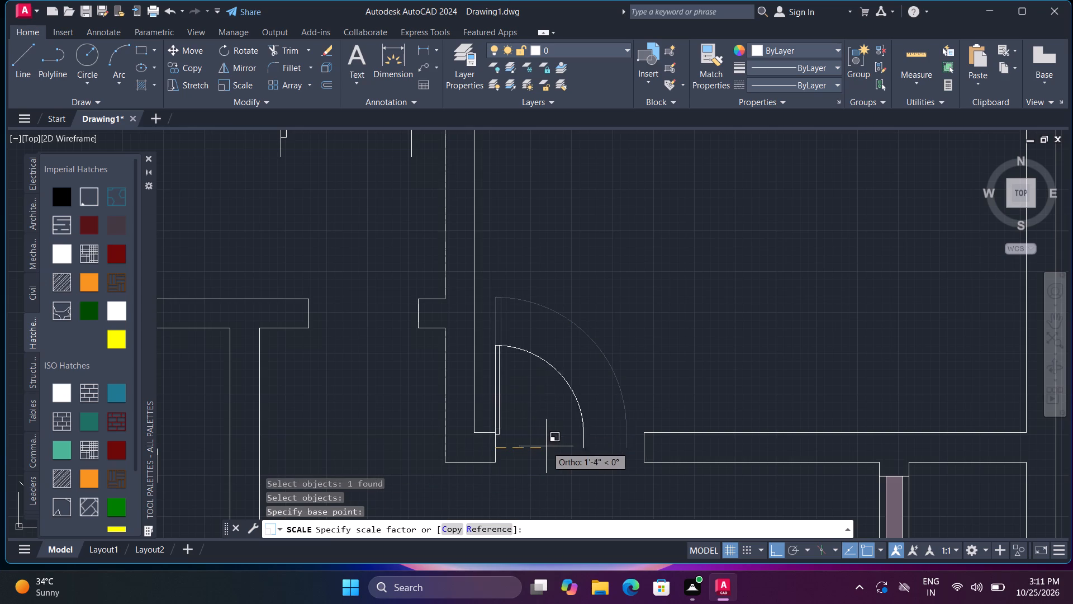
left_click(581, 450)
Flip the upper left room's door to hinge on the right and move its hinge end to the right jamb's midpoint in the bottom wall's right-hand opening.
scroll(580, 450, "down", 3)
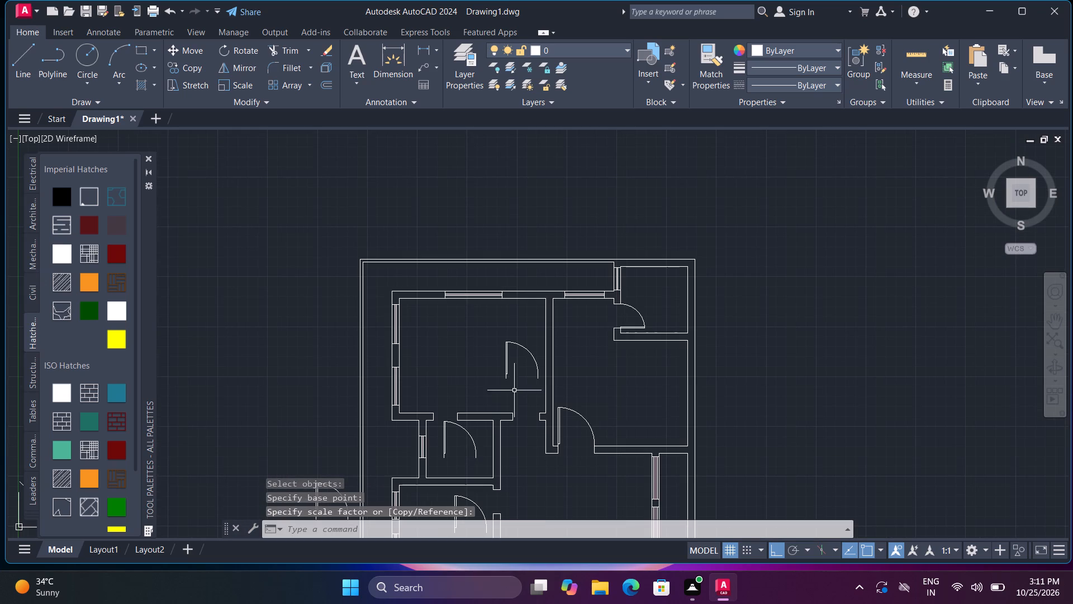
scroll(509, 367, "up", 2)
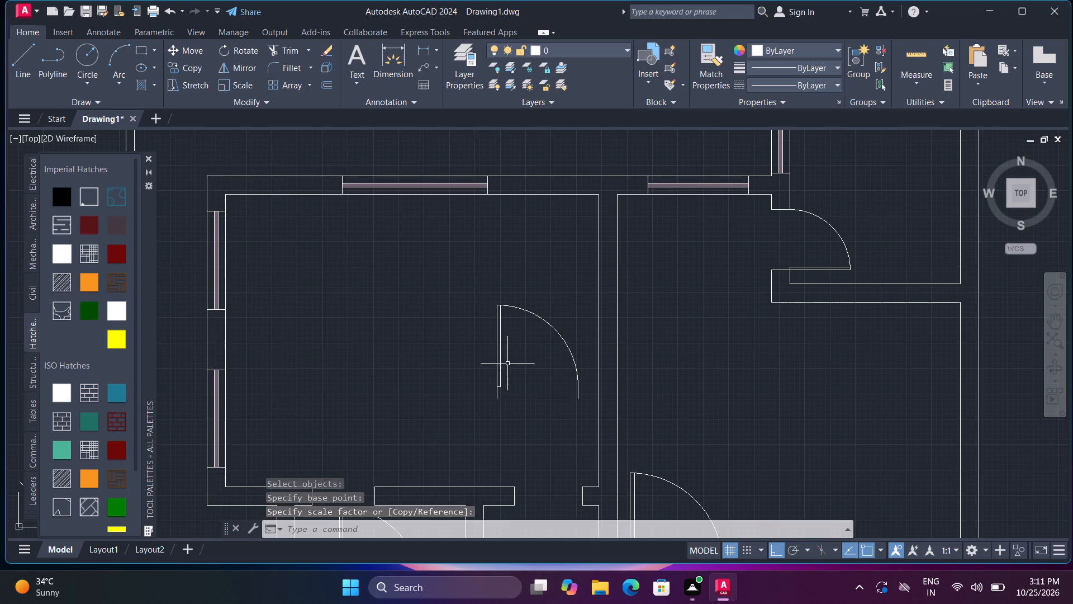
left_click(500, 361)
left_click(539, 413)
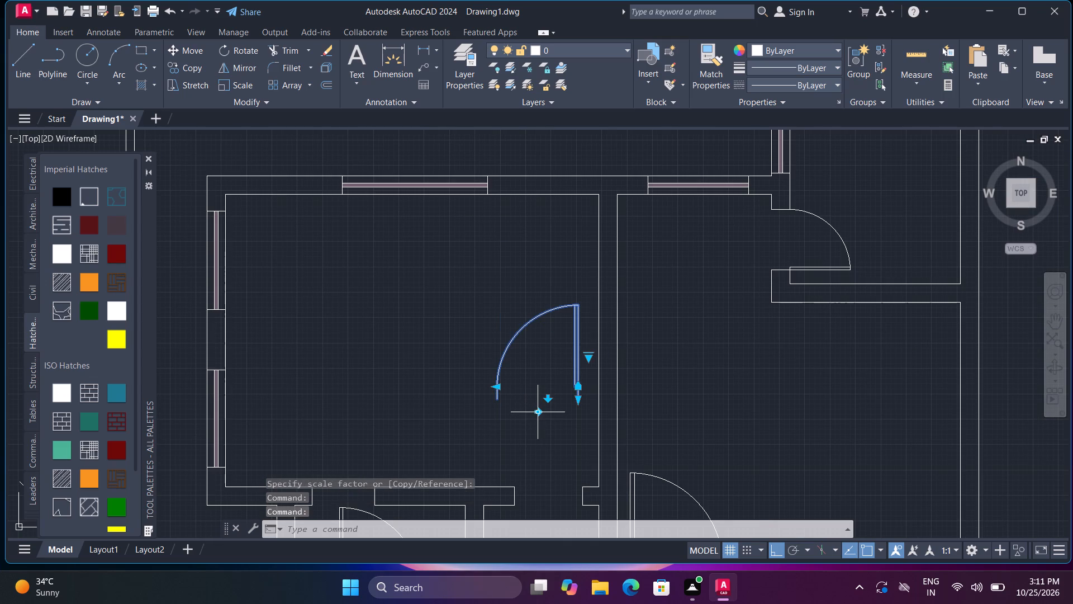
key("m")
key("space")
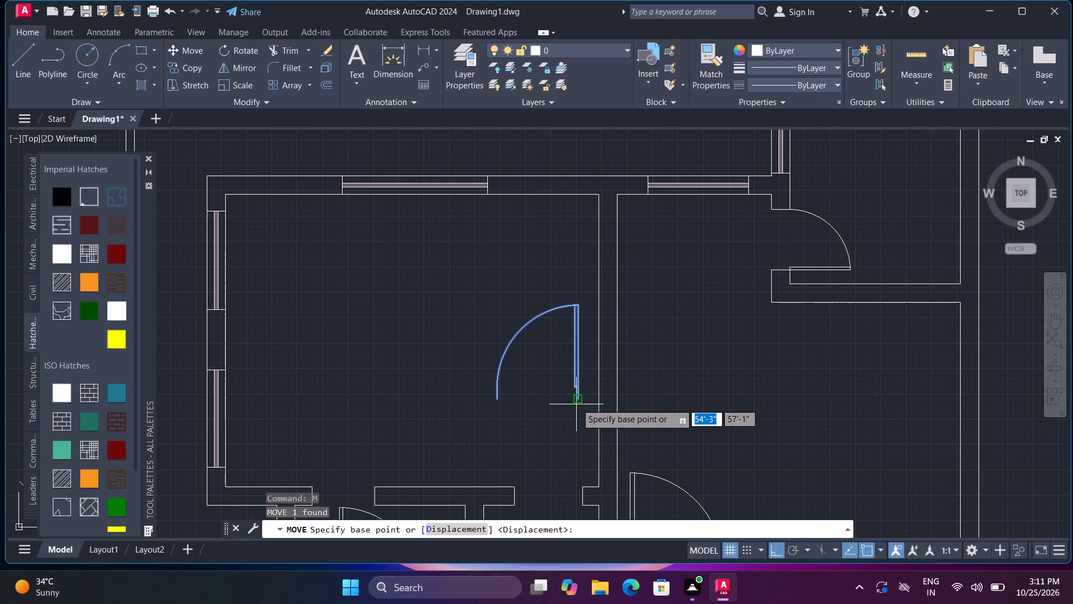
left_click(577, 403)
middle_click_drag(582, 490, 575, 396)
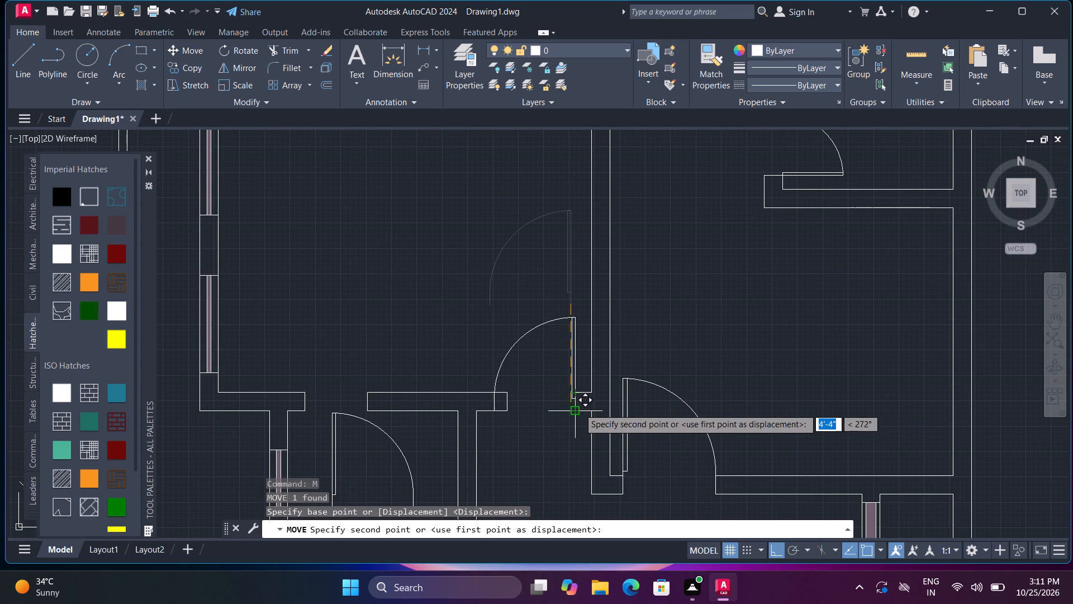
left_click(577, 402)
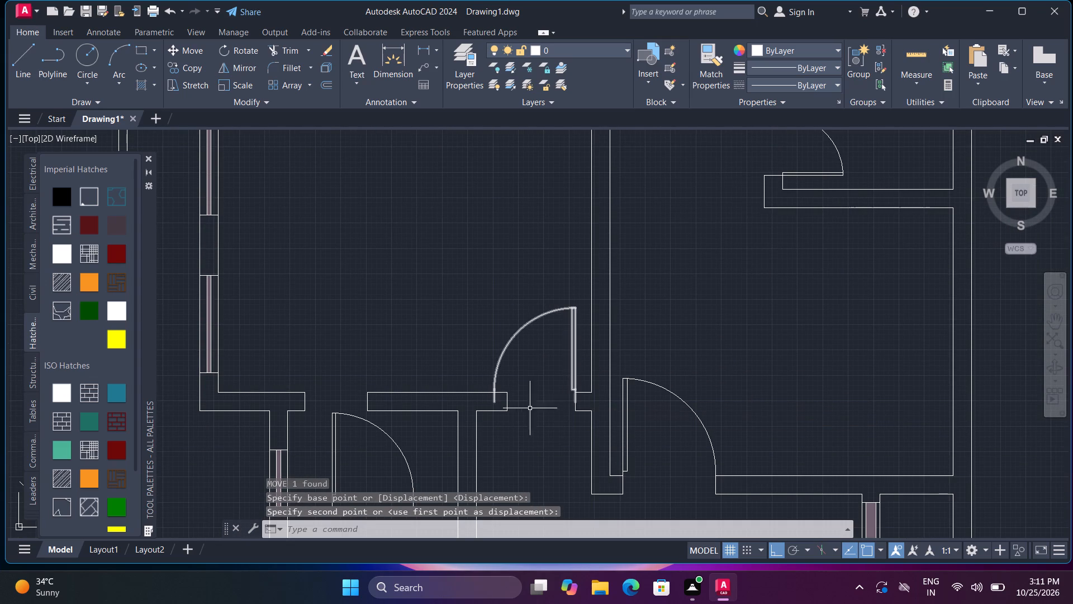
Scale the upper left room's door down from its hinge end until its arc meets the opening's left jamb.
left_click(575, 384)
type("sc")
key("space")
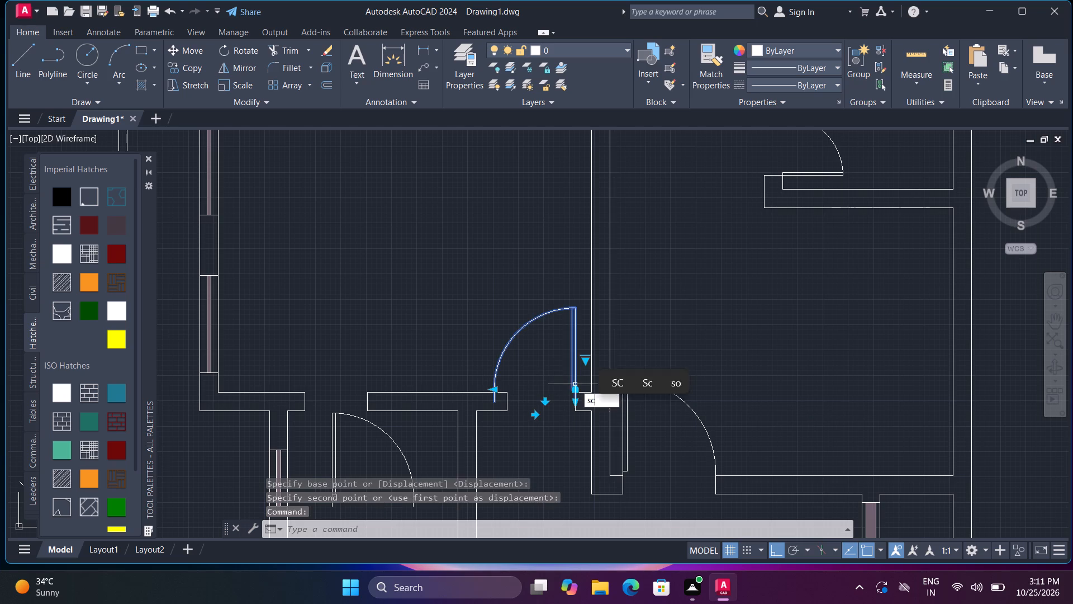
left_click(576, 402)
scroll(540, 393, "up", 2)
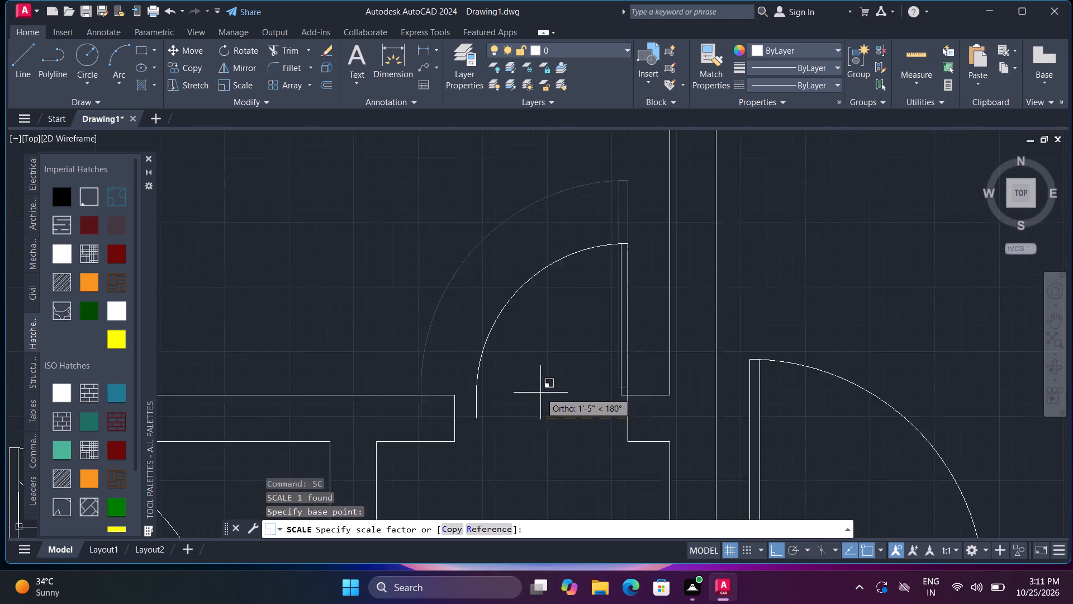
scroll(540, 393, "up", 1)
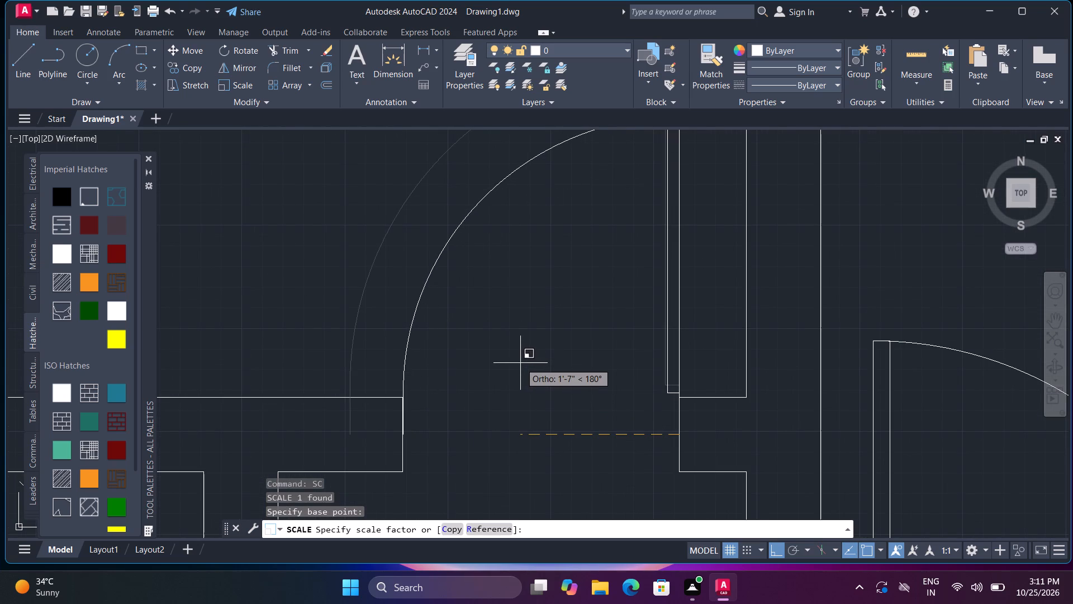
left_click(520, 361)
scroll(521, 362, "down", 3)
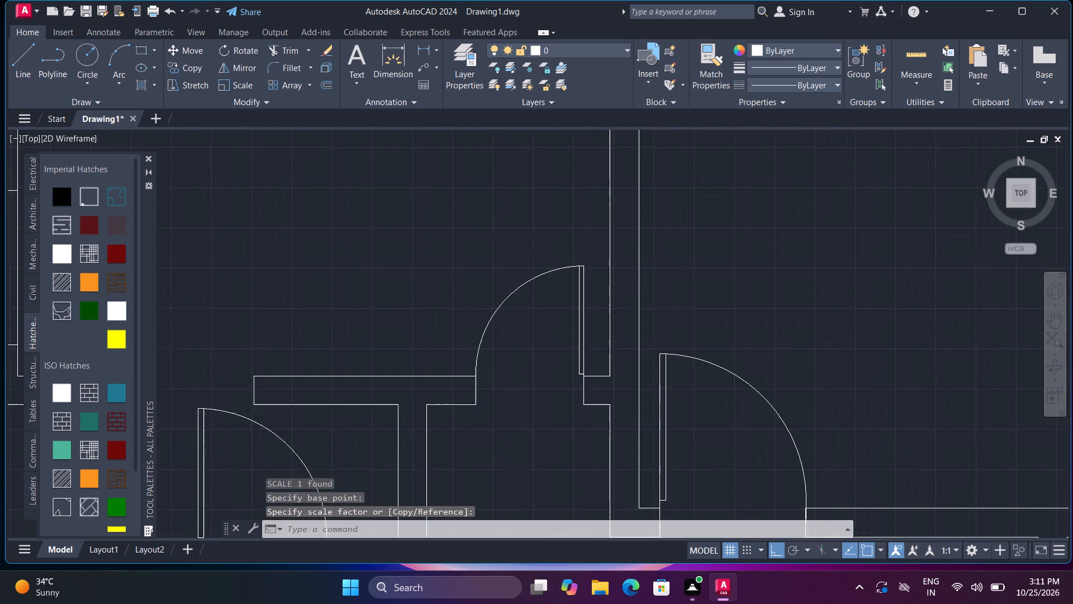
Flip the door in the small room below the upper left room to swing downward and move its hinge end to the top opening's left jamb midpoint.
middle_click_drag(431, 425, 530, 361)
middle_click_drag(540, 354, 581, 328)
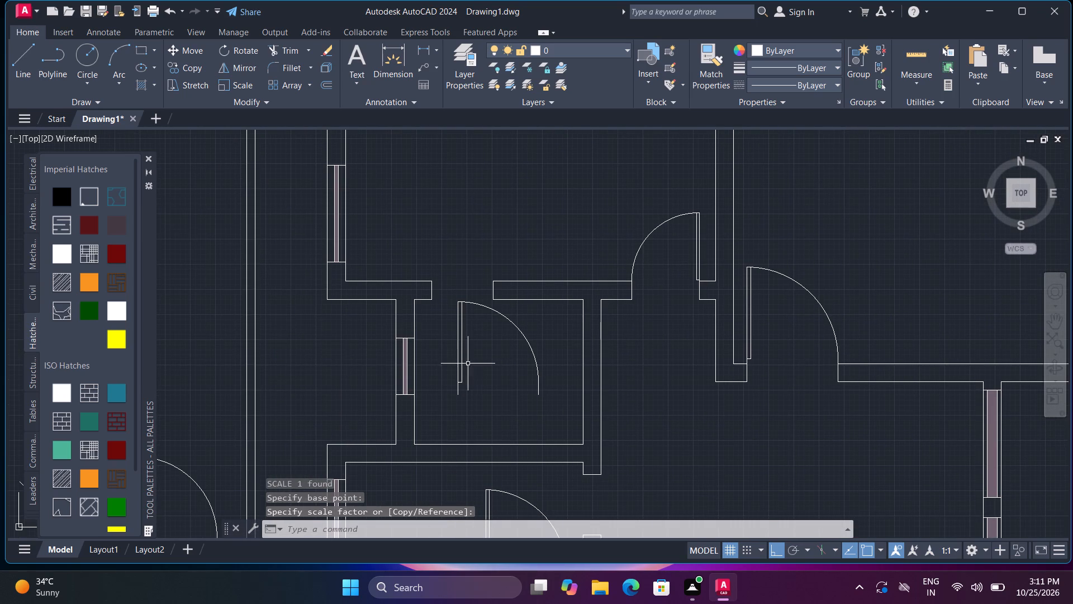
left_click(457, 383)
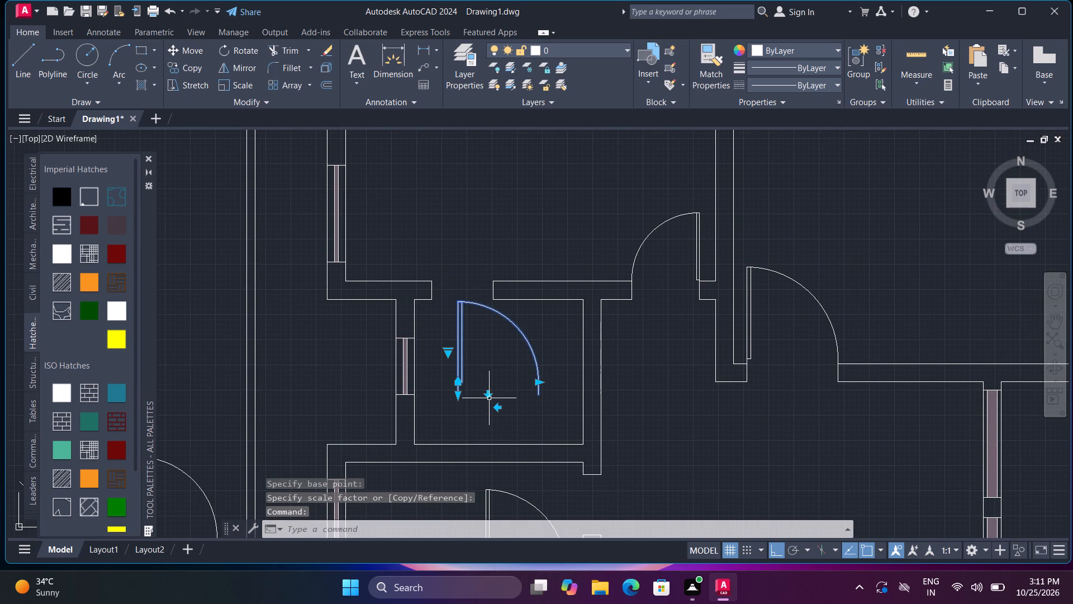
left_click(487, 393)
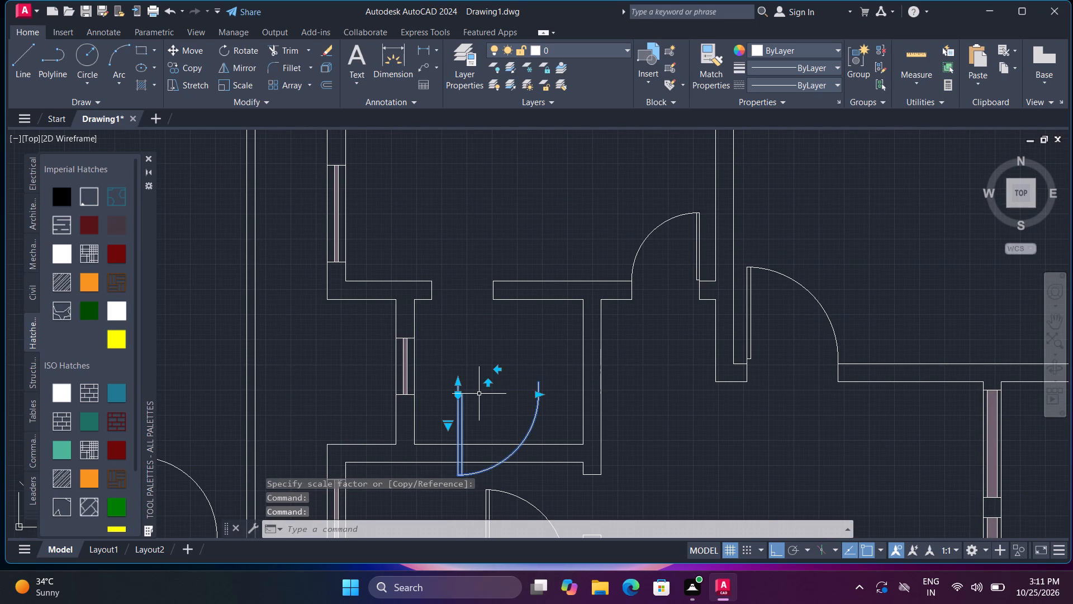
key("m")
key("space")
left_click(459, 379)
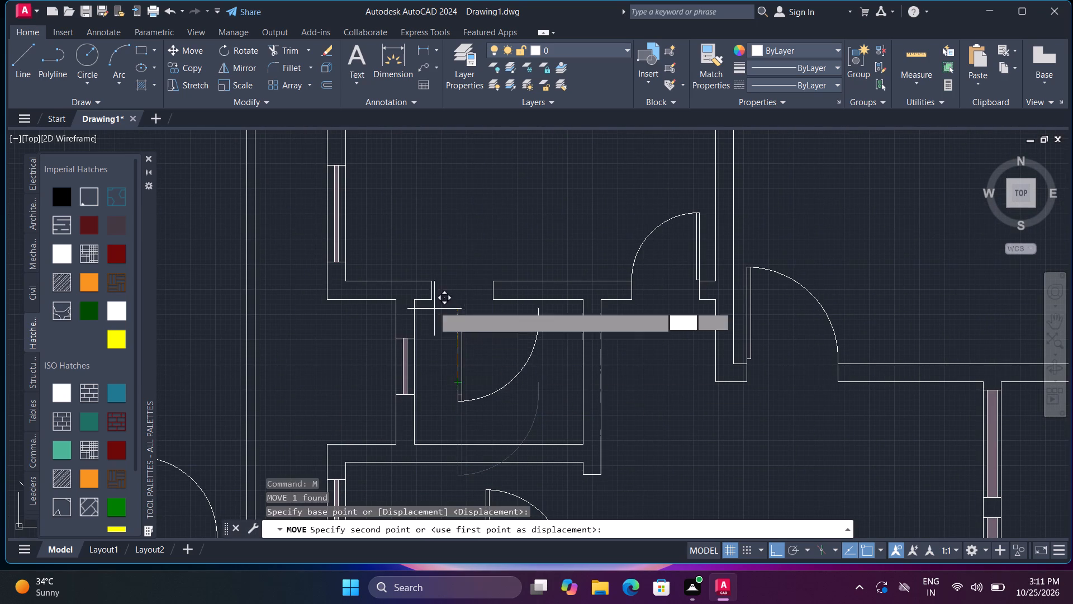
scroll(437, 278, "up", 2)
left_click(417, 303)
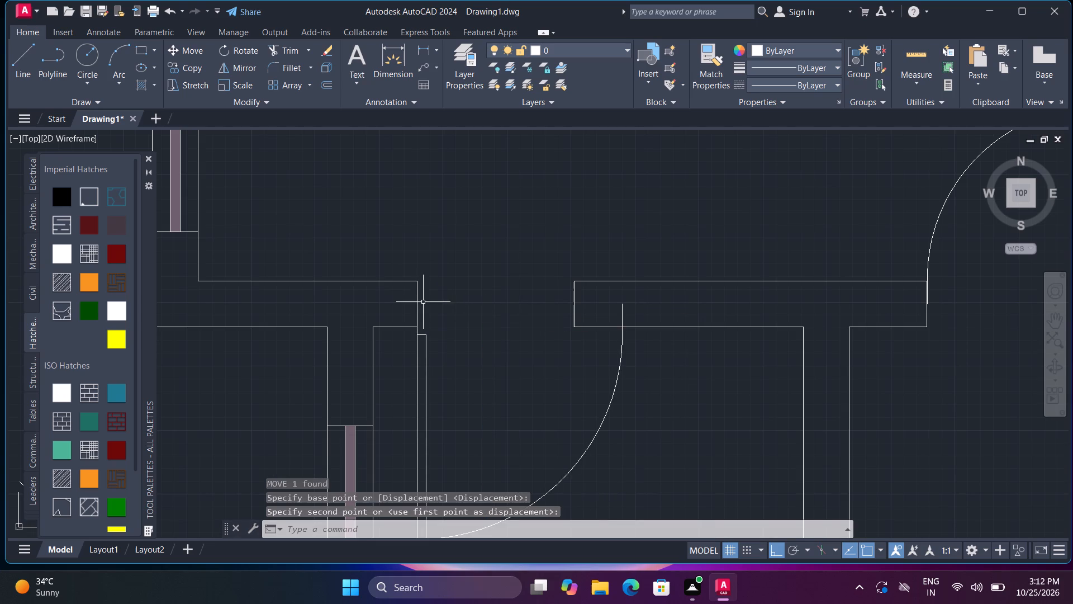
Scale the small room's door down from its hinge end, refining it until the arc meets the opening's right jamb.
left_click(420, 341)
type("sc")
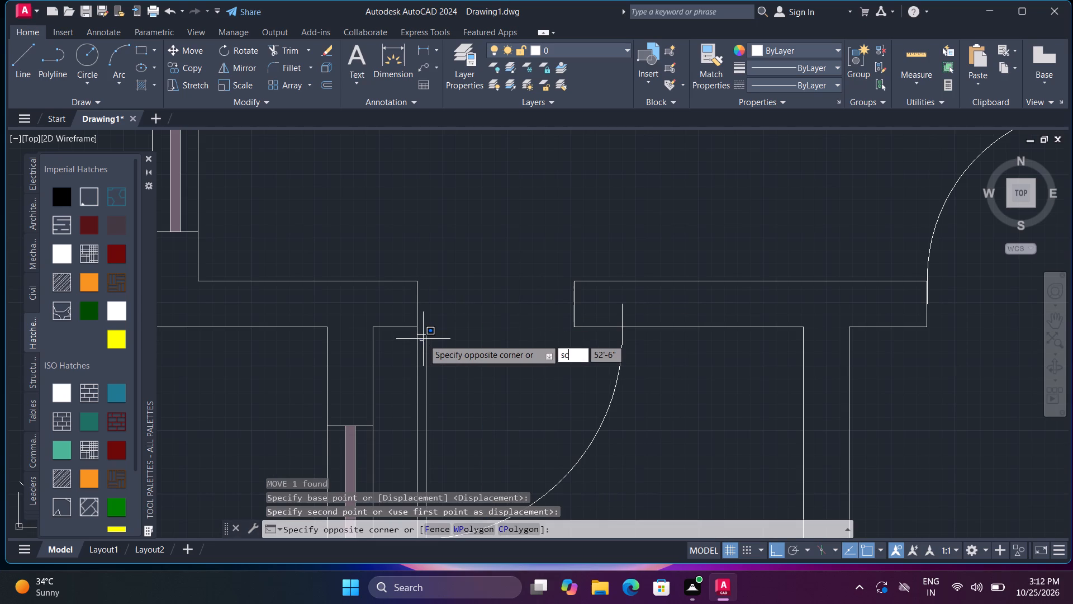
key("space")
left_click(422, 334)
key("space")
left_click(420, 305)
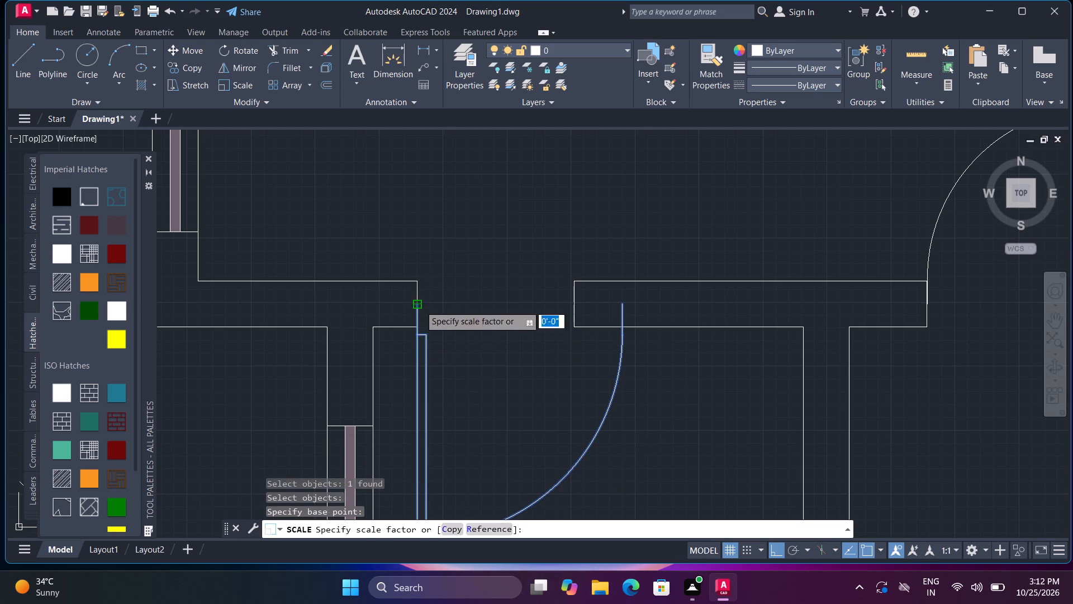
left_click(488, 395)
key("space")
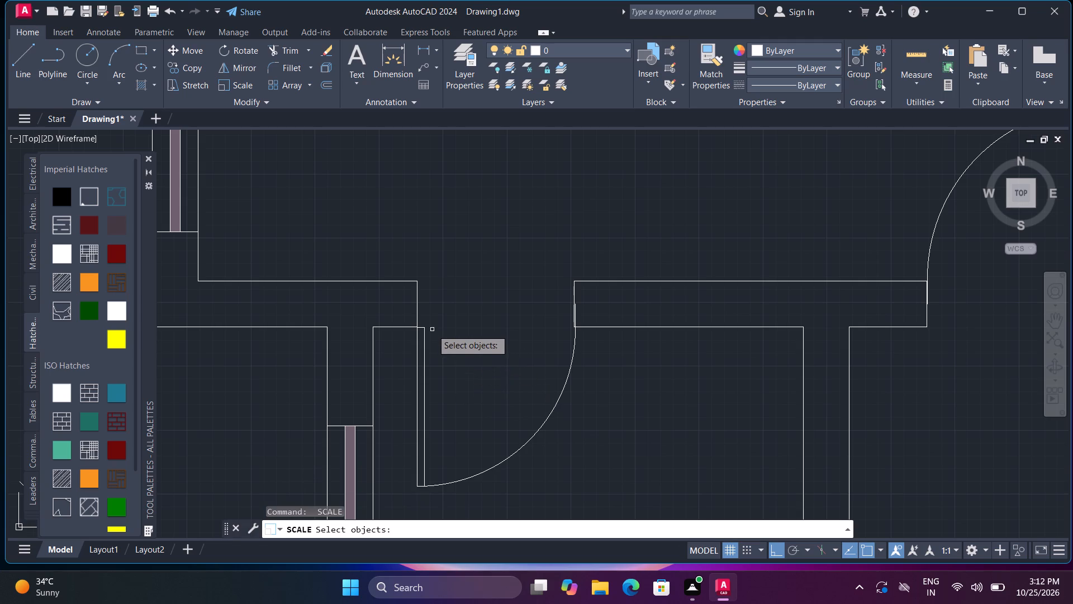
left_click(426, 328)
key("space")
left_click(417, 306)
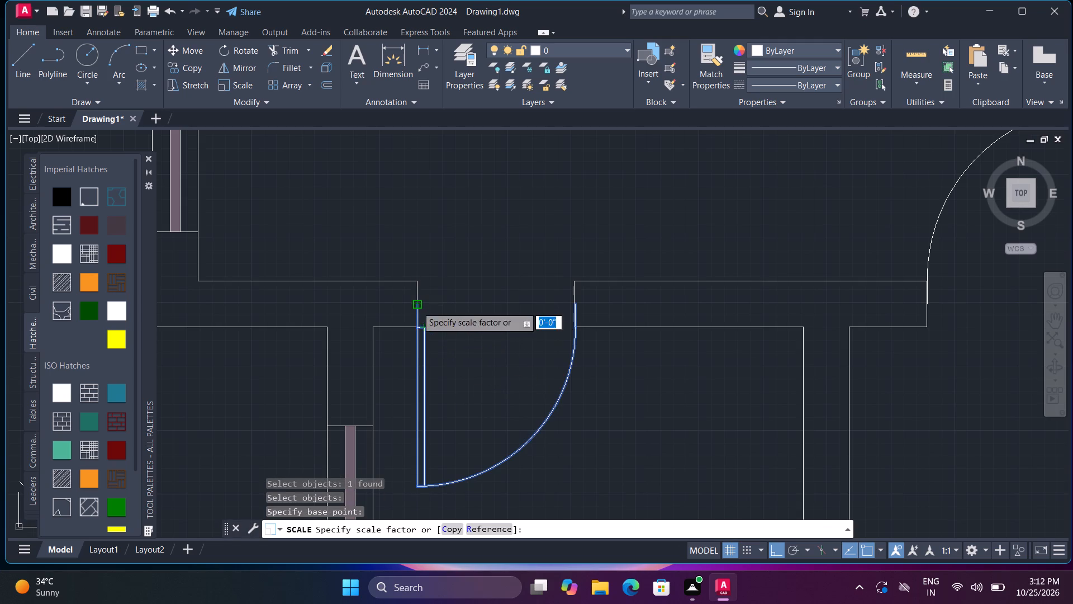
scroll(507, 385, "up", 2)
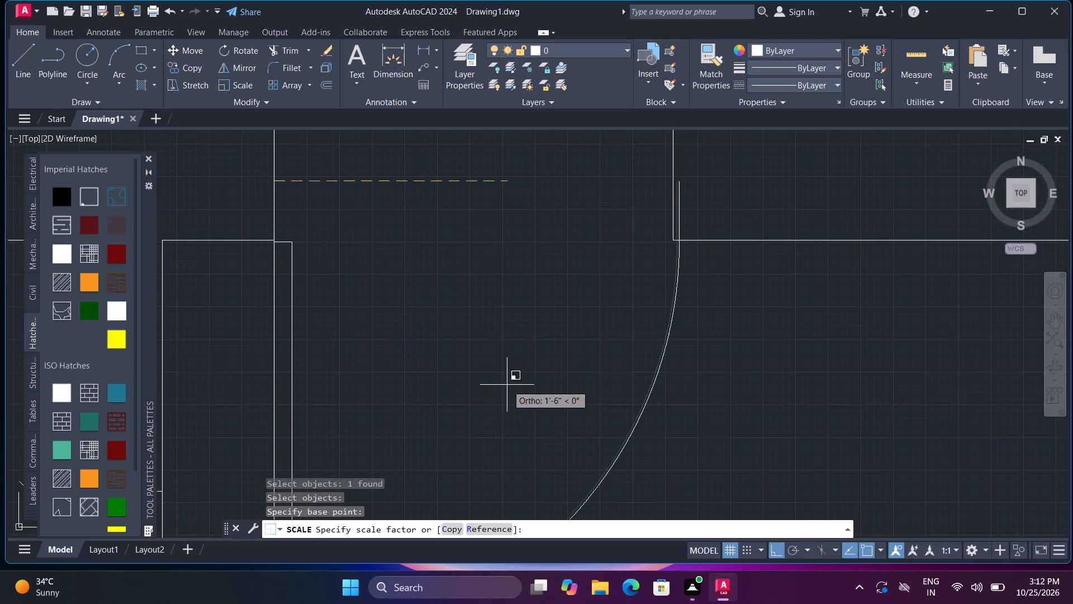
left_click(503, 384)
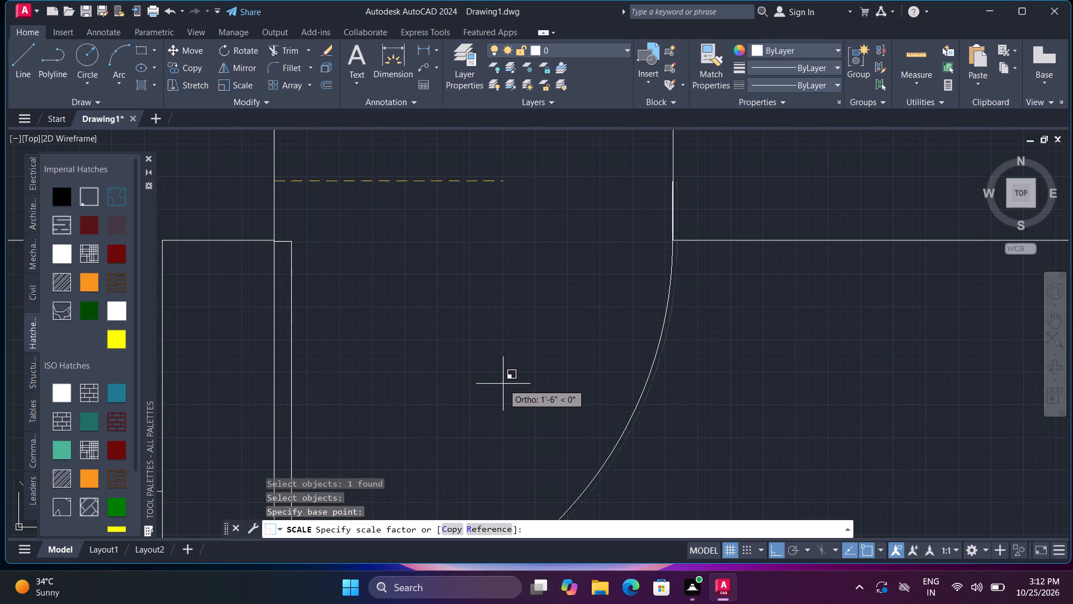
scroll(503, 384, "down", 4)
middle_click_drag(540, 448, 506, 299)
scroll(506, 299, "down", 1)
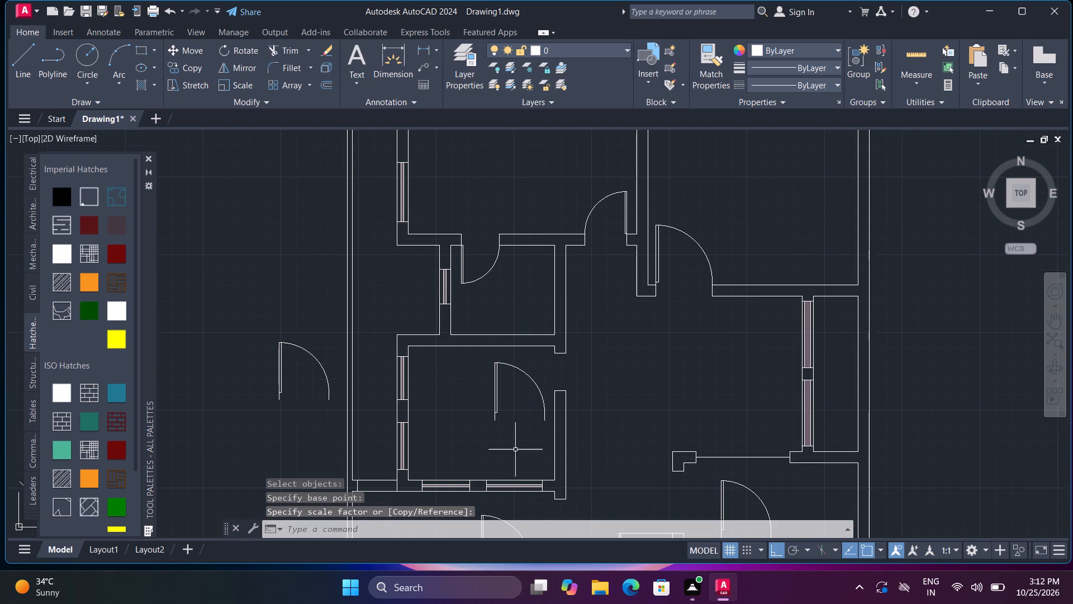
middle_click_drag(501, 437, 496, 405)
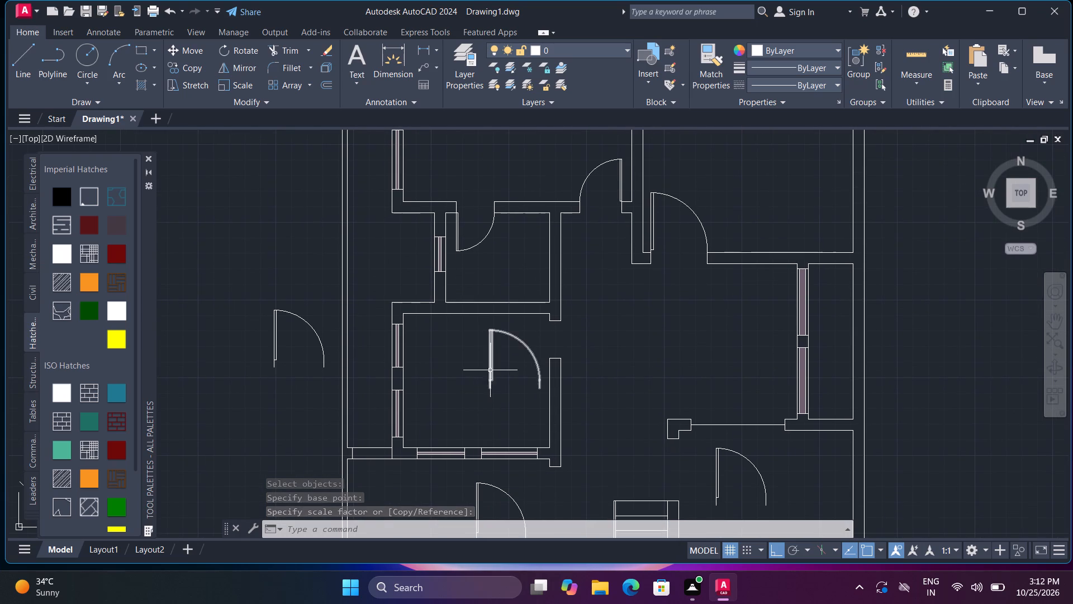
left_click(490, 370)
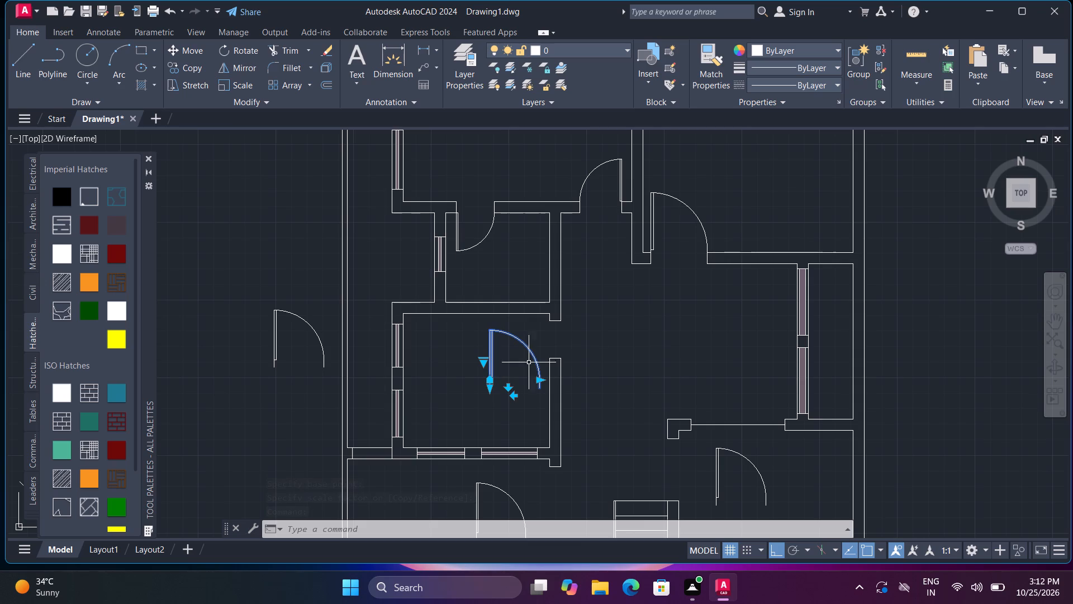
Shrink the upper right room's door to 2'-8" wide, keeping its hinge end at the opening's left jamb.
middle_click_drag(682, 315, 523, 441)
middle_click(523, 442)
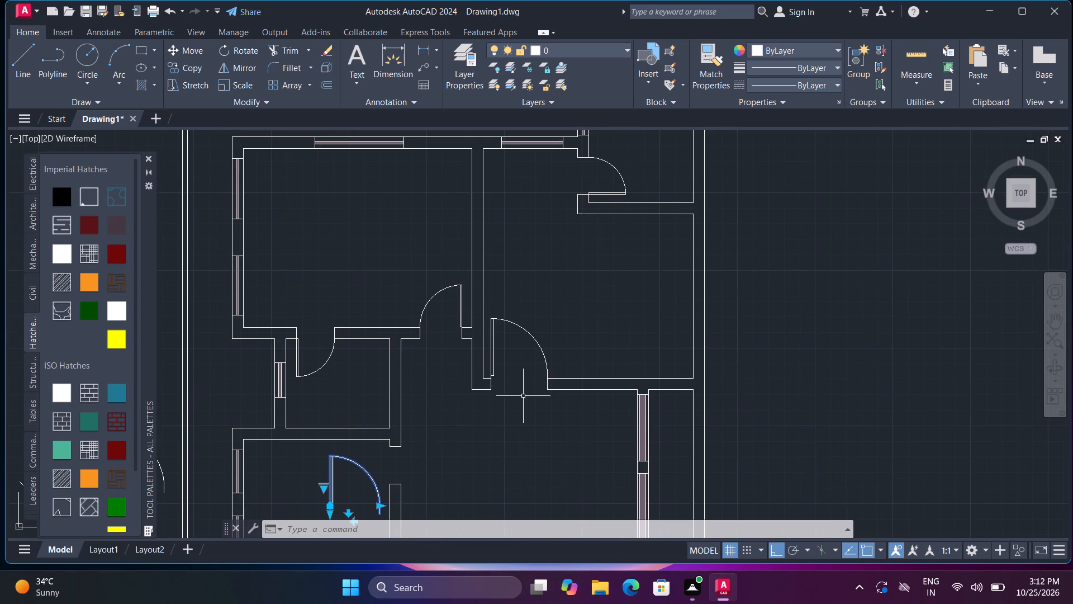
scroll(523, 396, "up", 1)
left_click(559, 363)
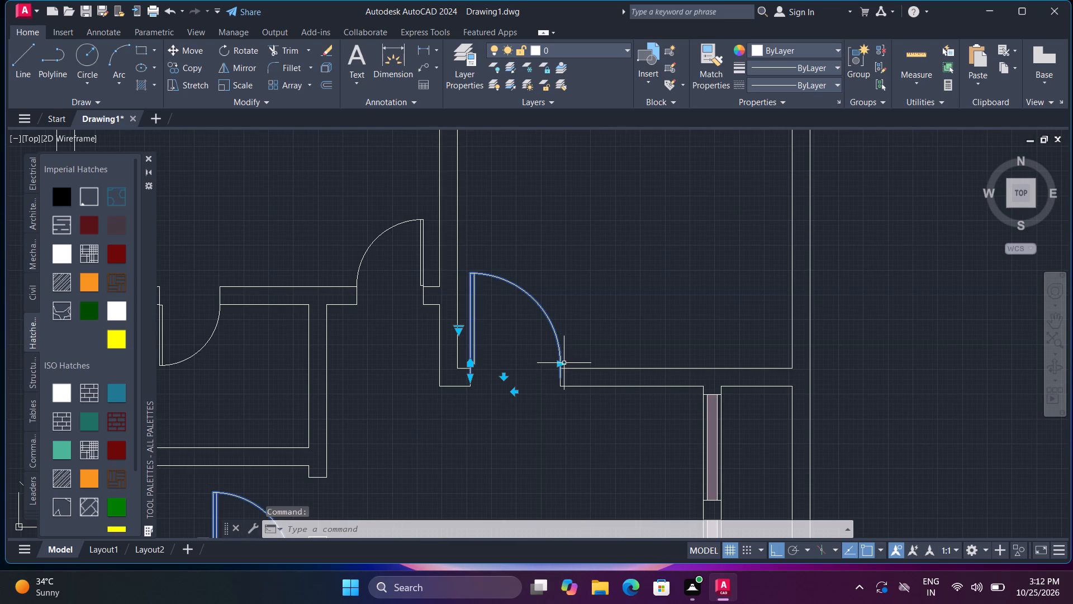
left_click(564, 362)
left_click(559, 361)
left_click(560, 362)
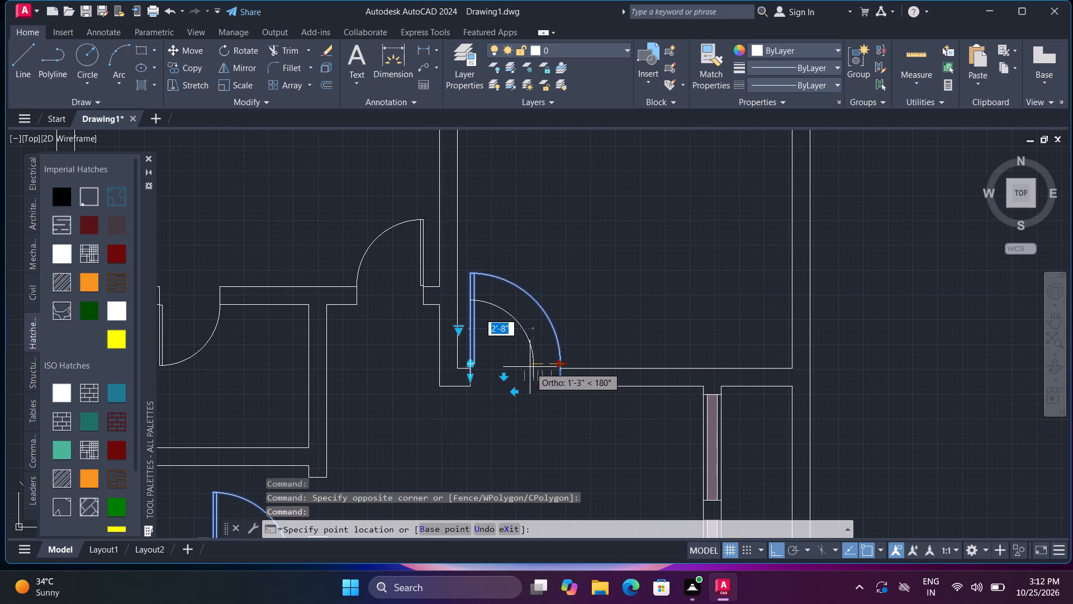
left_click(530, 367)
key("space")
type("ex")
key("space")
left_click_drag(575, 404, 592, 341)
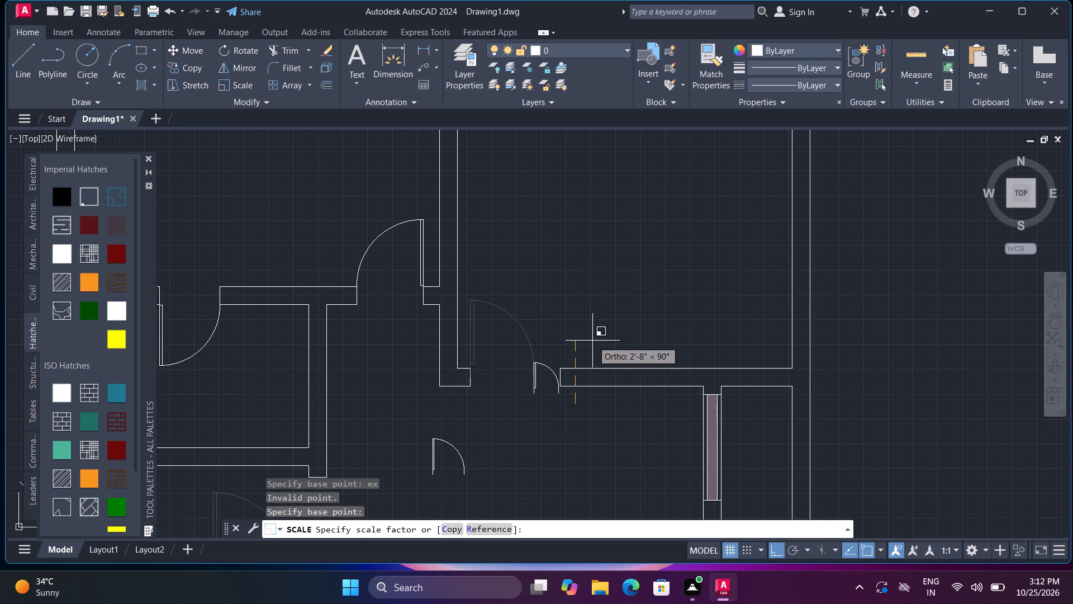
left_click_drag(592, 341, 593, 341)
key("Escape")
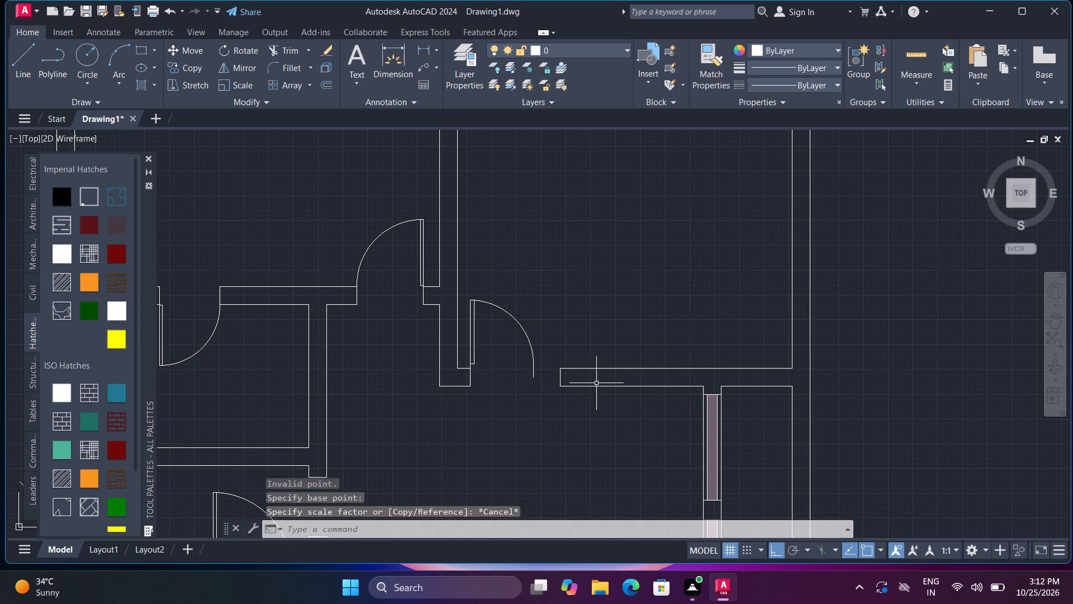
Extend both wall lines right of the upper right room's opening toward the resized door and remove the old right jamb line.
type("ex")
key("space")
left_click_drag(591, 415, 590, 335)
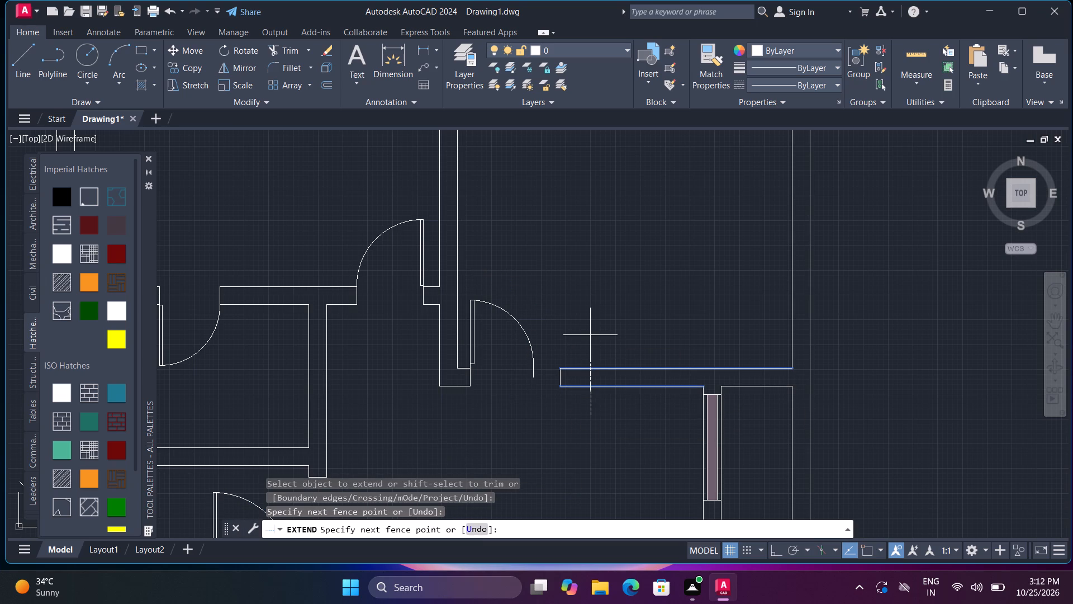
left_click_drag(590, 335, 578, 409)
left_click_drag(581, 409, 577, 355)
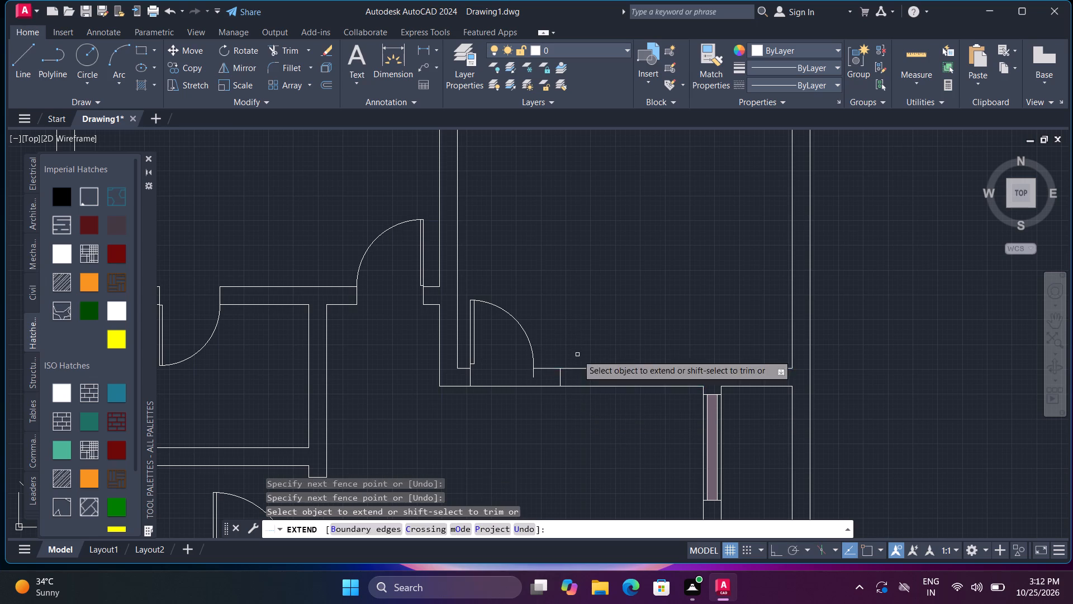
scroll(566, 377, "up", 2)
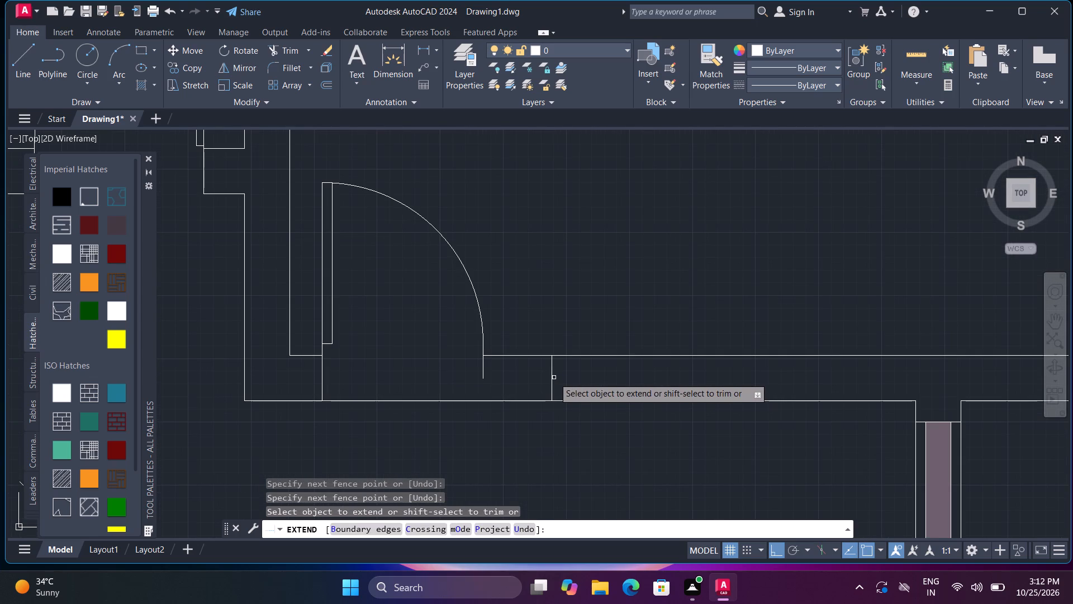
left_click(553, 377, "shift")
key("Escape")
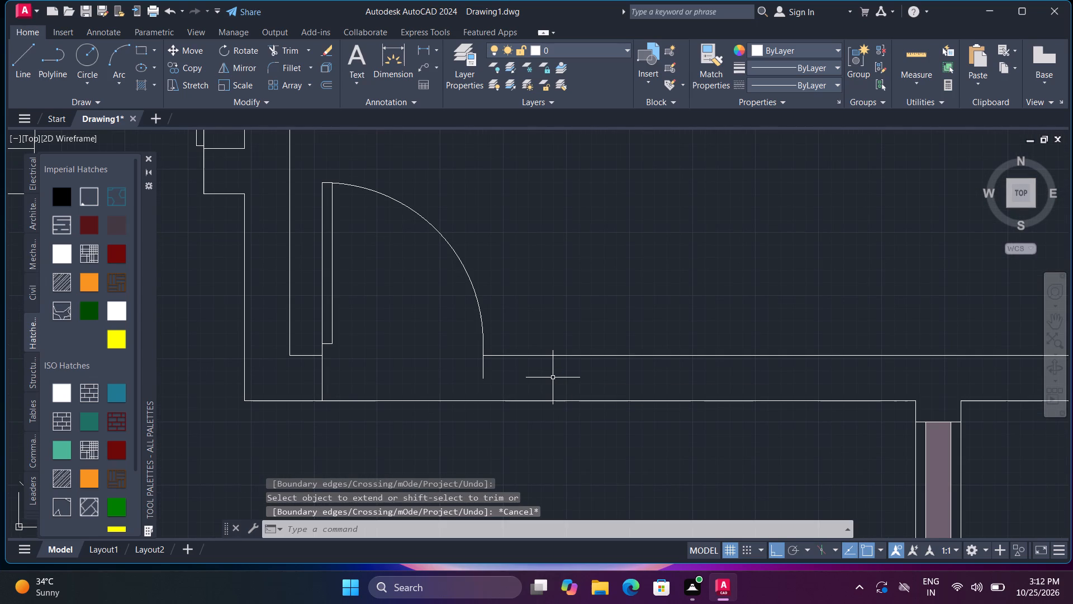
Draw a vertical jamb line from the lower end of the door's arc down past the wall's lower line.
type("l")
key("space")
left_click(483, 379)
left_click(496, 435)
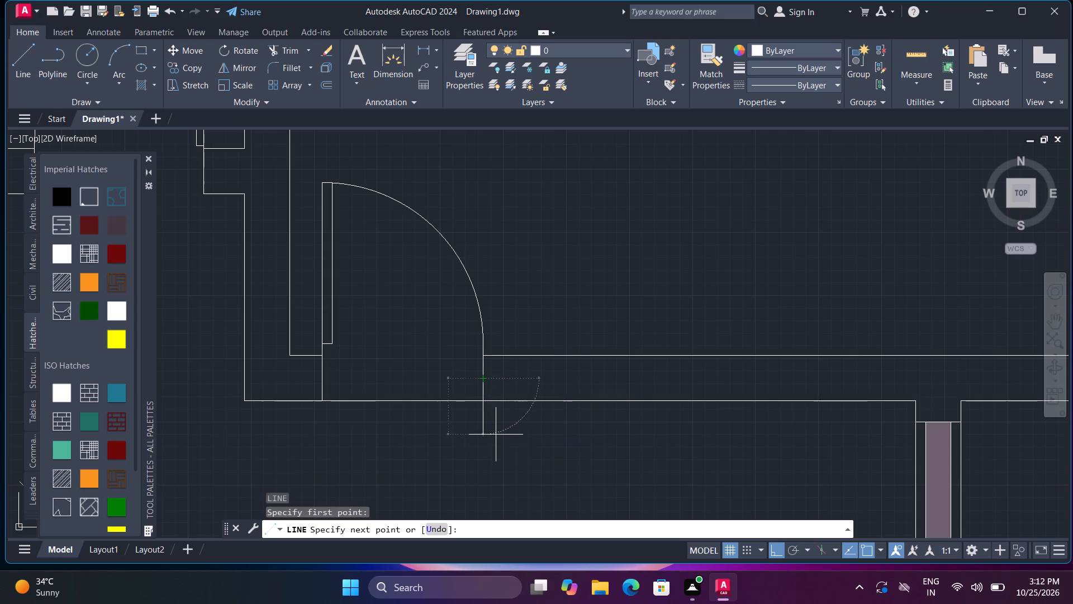
key("space")
Trim the wall line crossing the upper right room's door opening and the jamb line's excess below the wall.
type("tr")
key("space")
left_click_drag(435, 433, 448, 377)
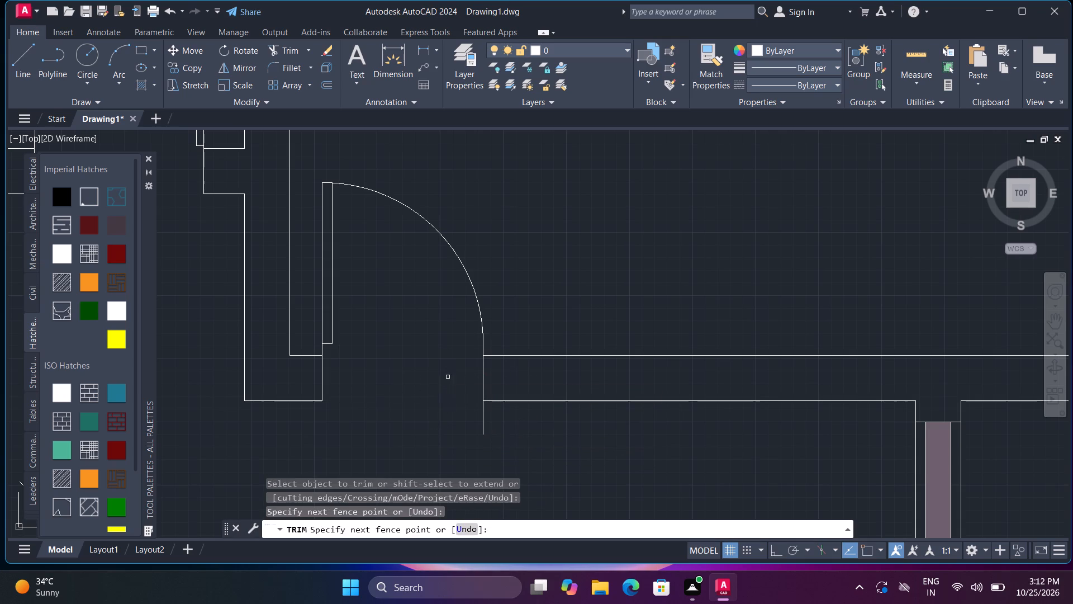
left_click_drag(455, 414, 497, 417)
scroll(499, 421, "down", 3)
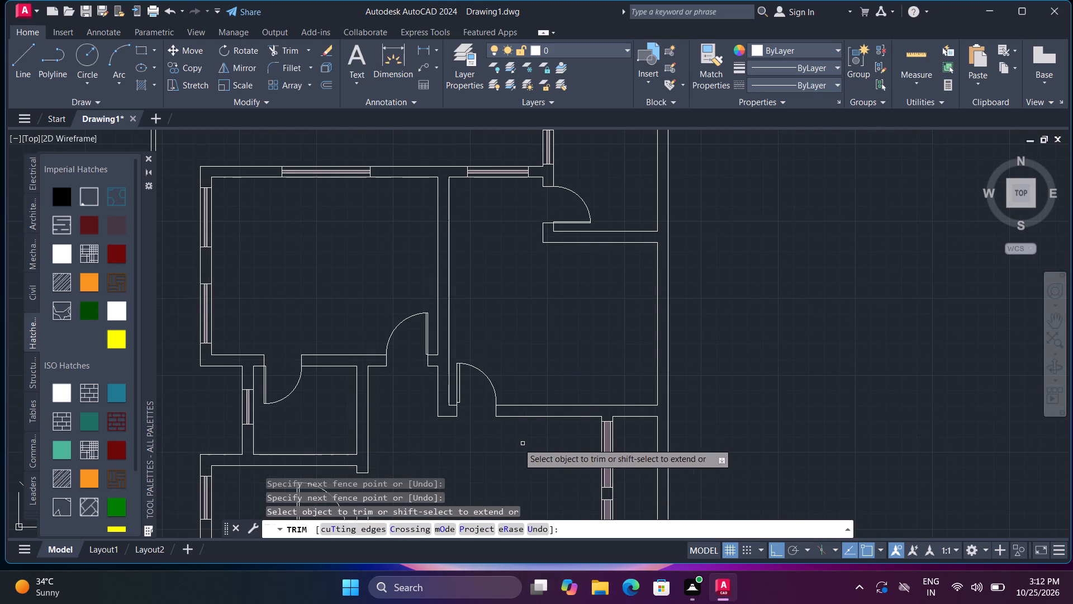
middle_click_drag(483, 437, 542, 369)
middle_click_drag(556, 383, 589, 346)
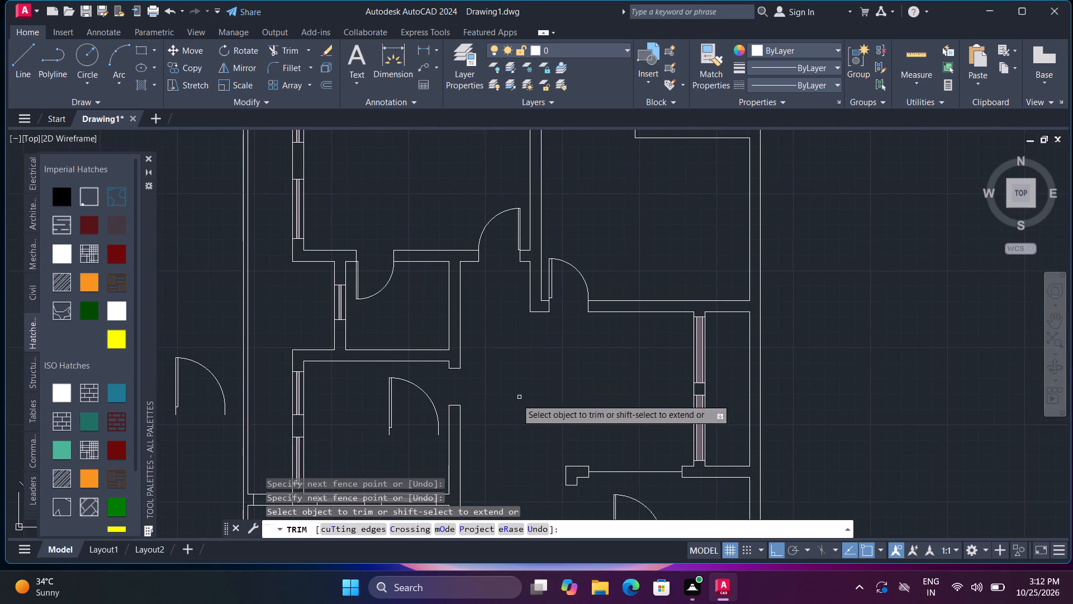
middle_click_drag(527, 392, 608, 341)
key("space")
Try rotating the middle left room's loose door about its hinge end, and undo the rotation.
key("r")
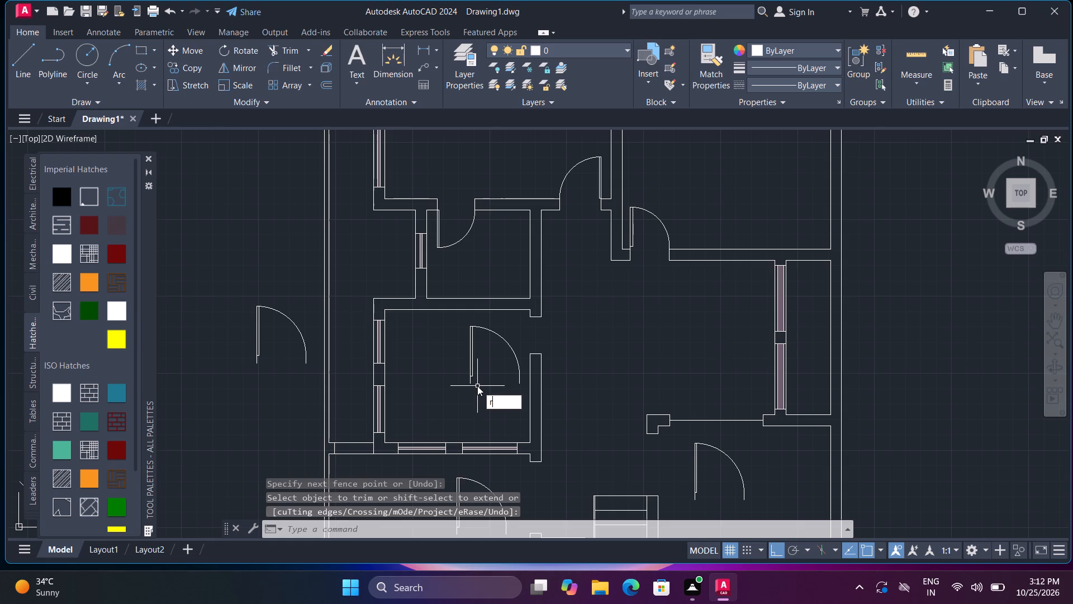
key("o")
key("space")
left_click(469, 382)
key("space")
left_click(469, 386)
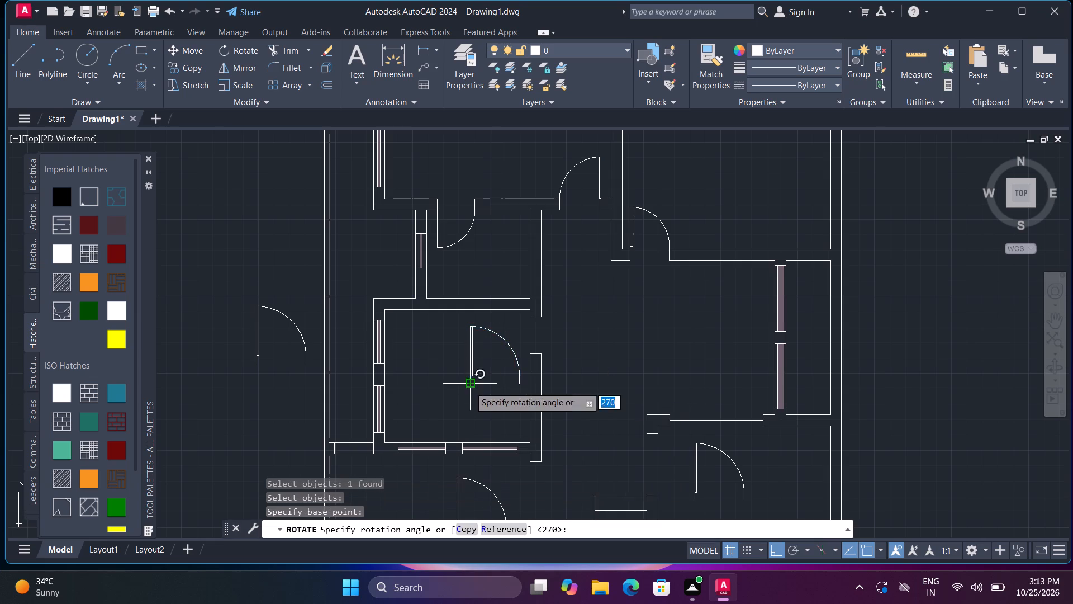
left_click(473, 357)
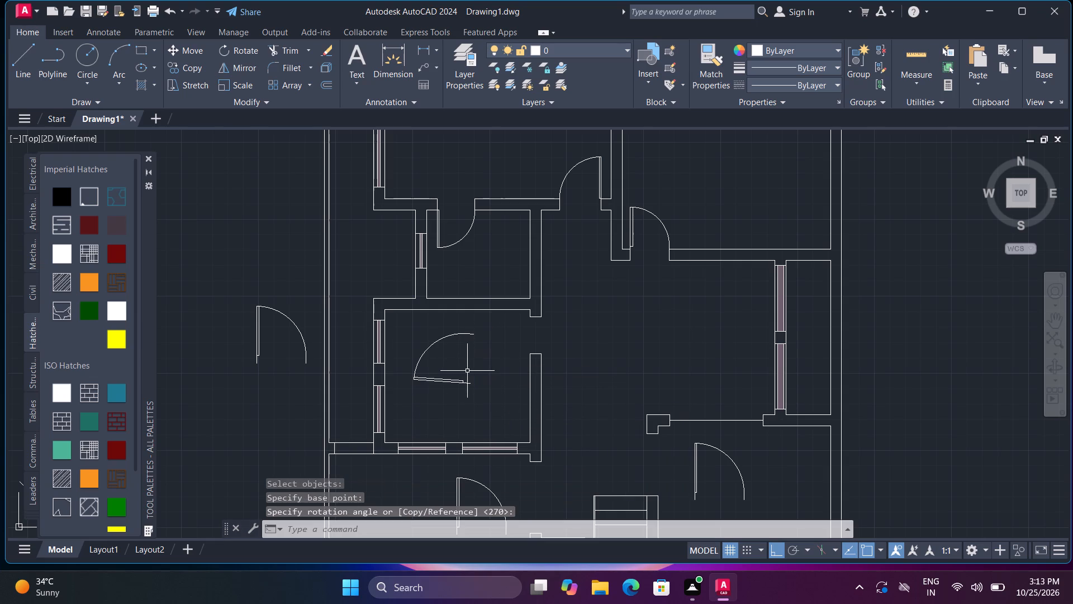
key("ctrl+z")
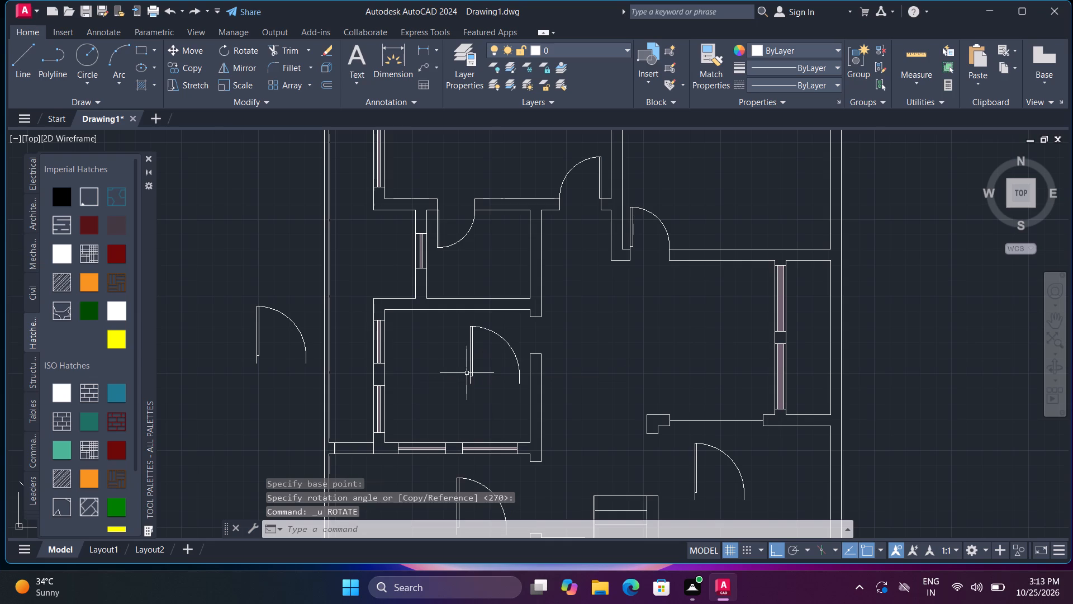
Rotate the middle left room's door 90° about its hinge end and flip it so the arc swings downward.
type("ro")
key("space")
left_click(473, 376)
key("space")
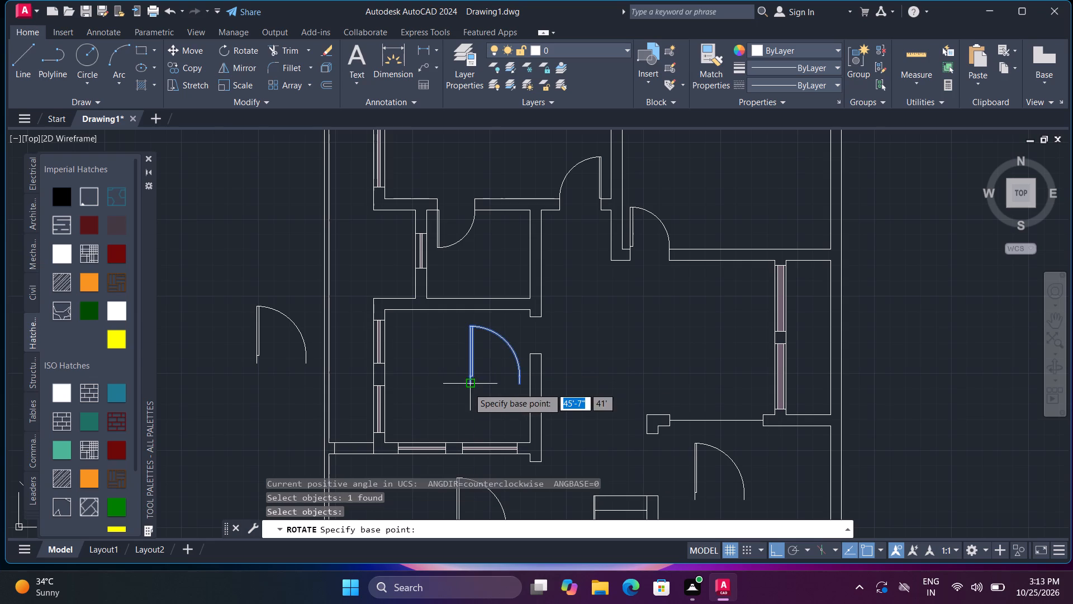
left_click(472, 386)
left_click(485, 343)
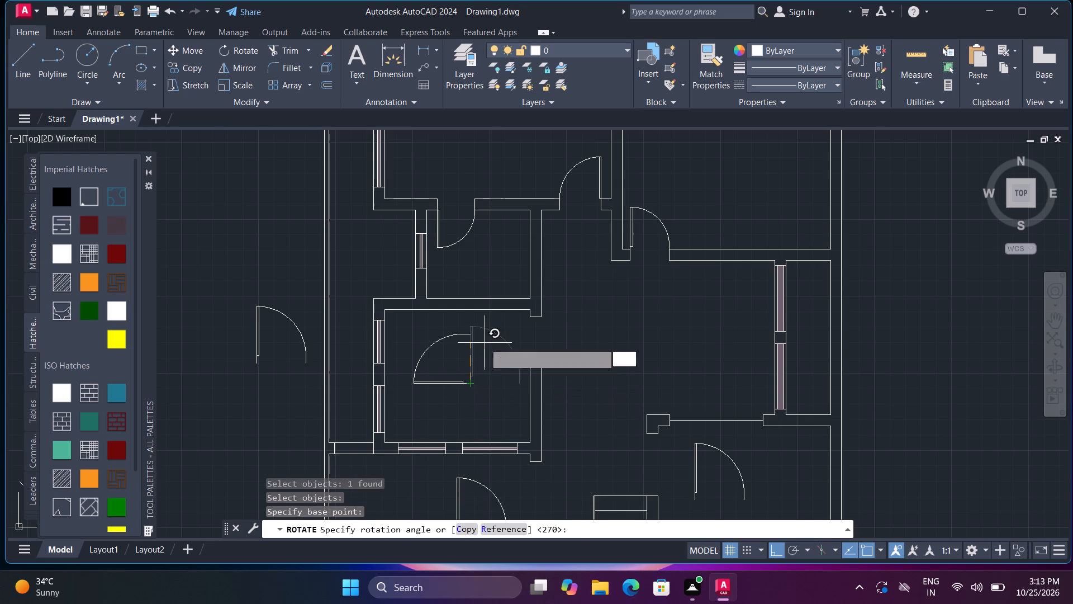
left_click(449, 384)
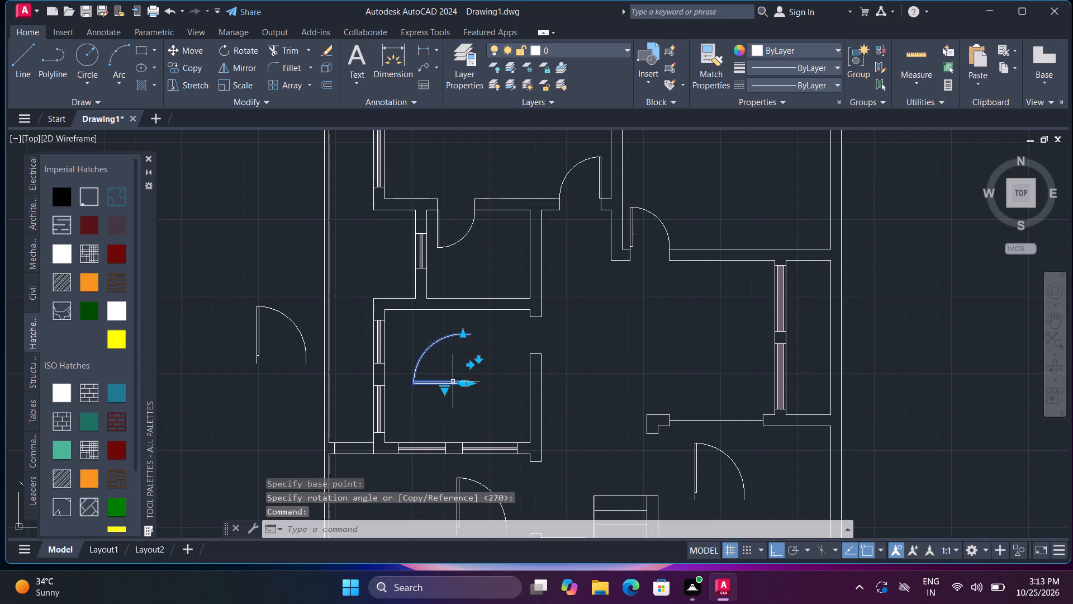
left_click(480, 361)
Move the middle left room's door by its hinge end onto the midpoint of the opening's upper jamb.
type("m")
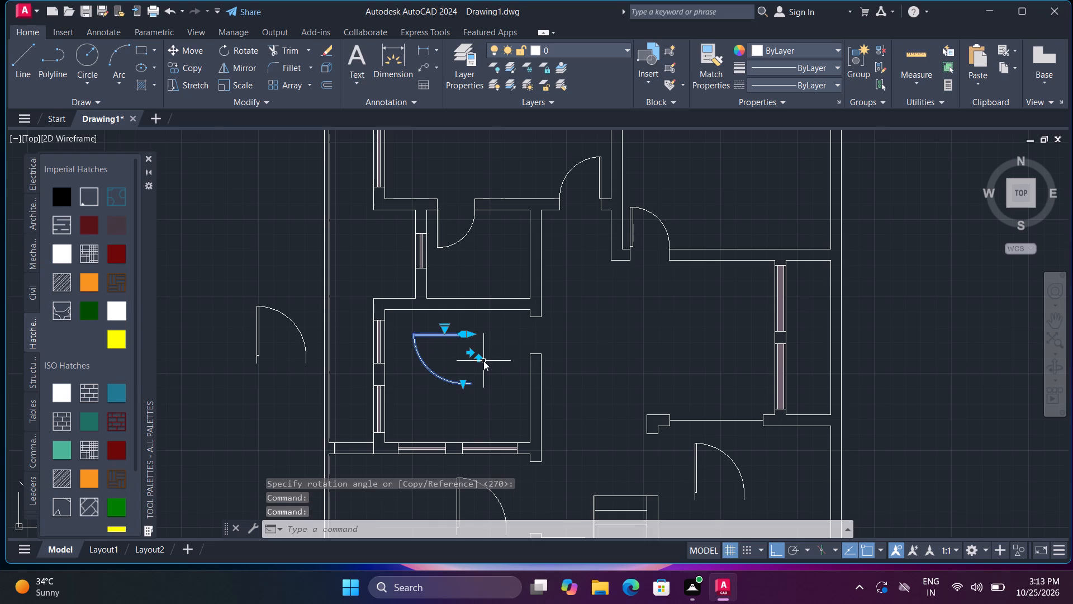
key("space")
left_click(474, 334)
scroll(534, 317, "up", 3)
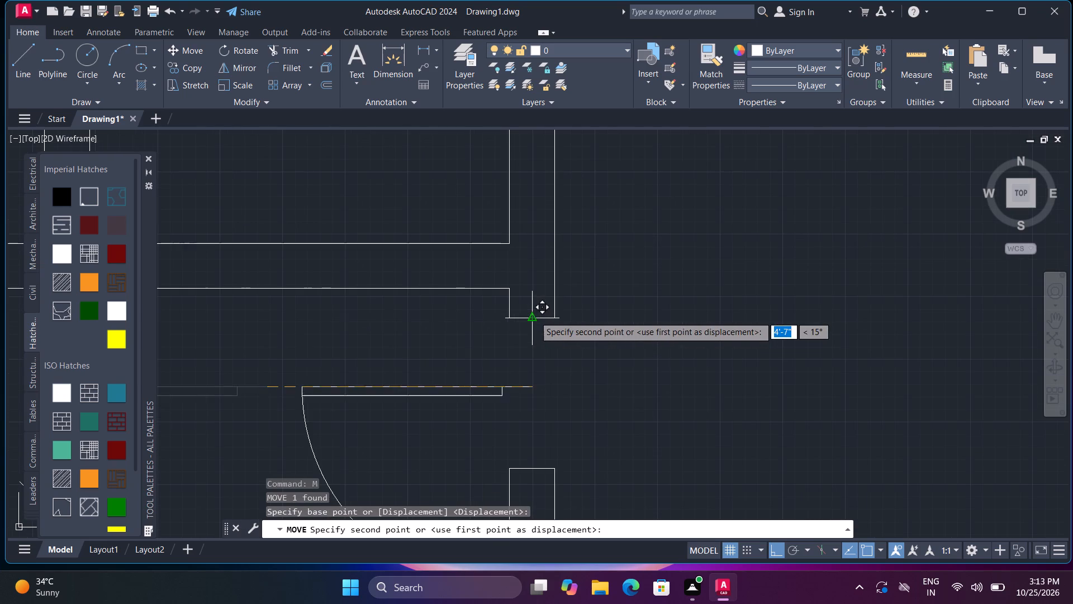
left_click(534, 316)
Scale the middle left room's door down from its hinge end until the arc meets the opening's lower jamb.
scroll(534, 328, "down", 1)
left_click(511, 320)
type("sc")
key("space")
left_click(531, 324)
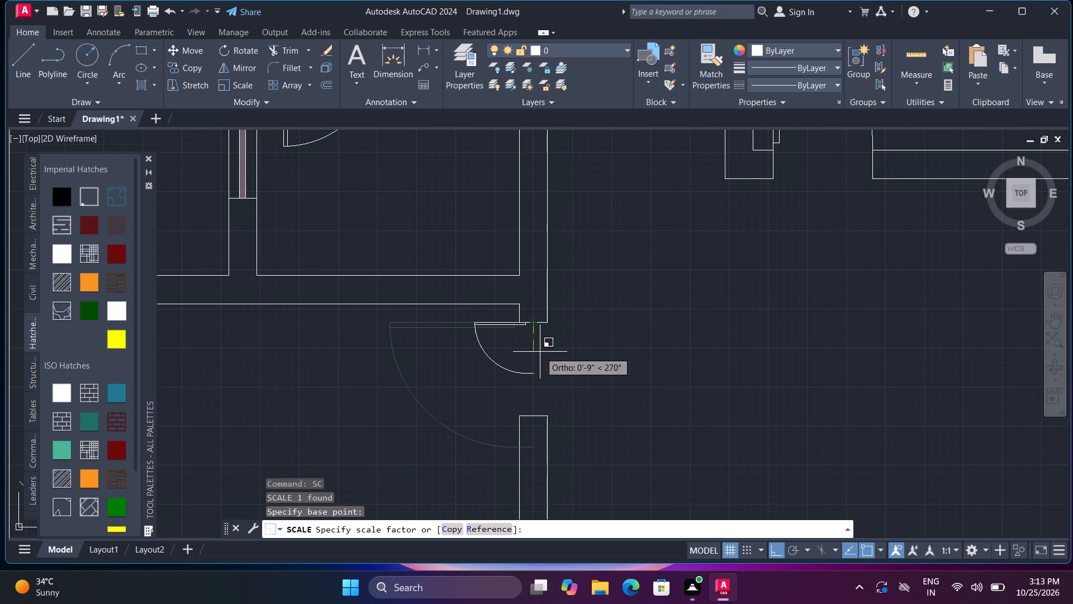
scroll(549, 376, "up", 2)
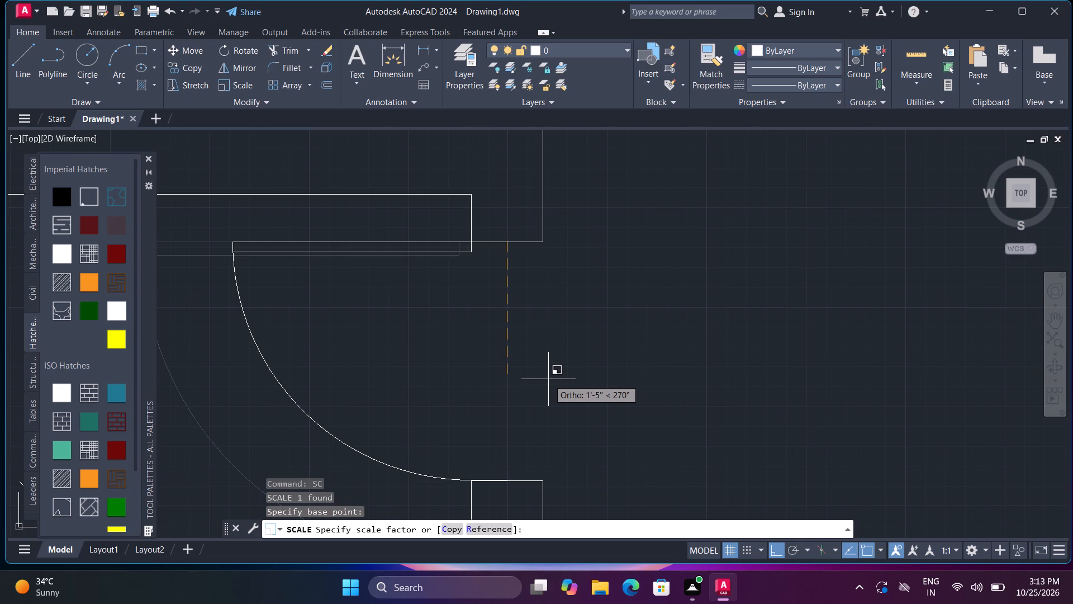
left_click(548, 379)
Rotate the loose door in the room right of the stairs 270° about its hinge end.
scroll(548, 379, "down", 4)
middle_click_drag(582, 431, 504, 308)
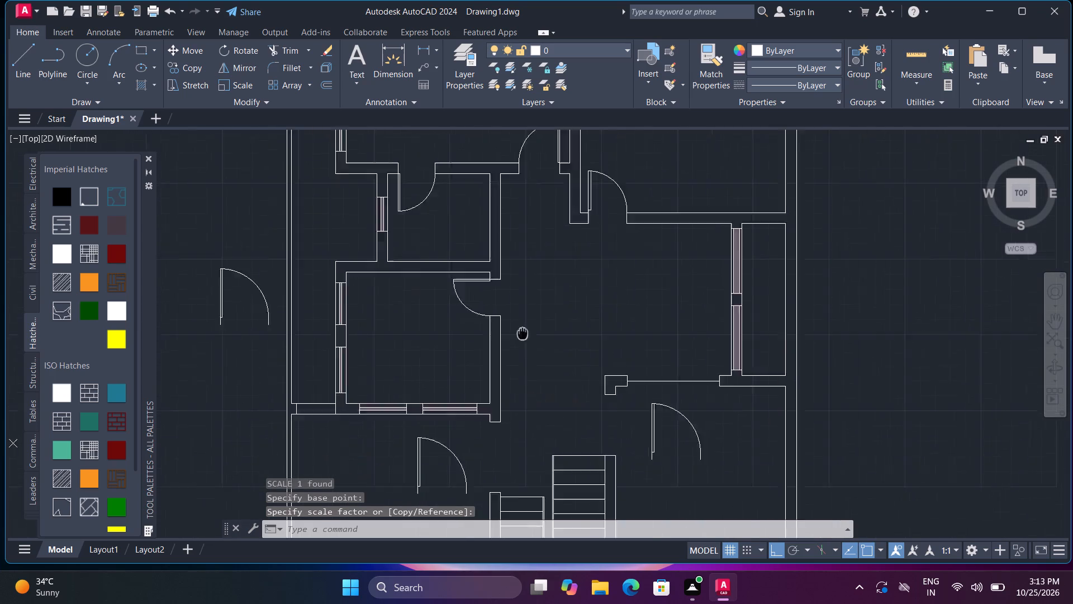
middle_click_drag(504, 308, 477, 274)
middle_click_drag(458, 367, 476, 289)
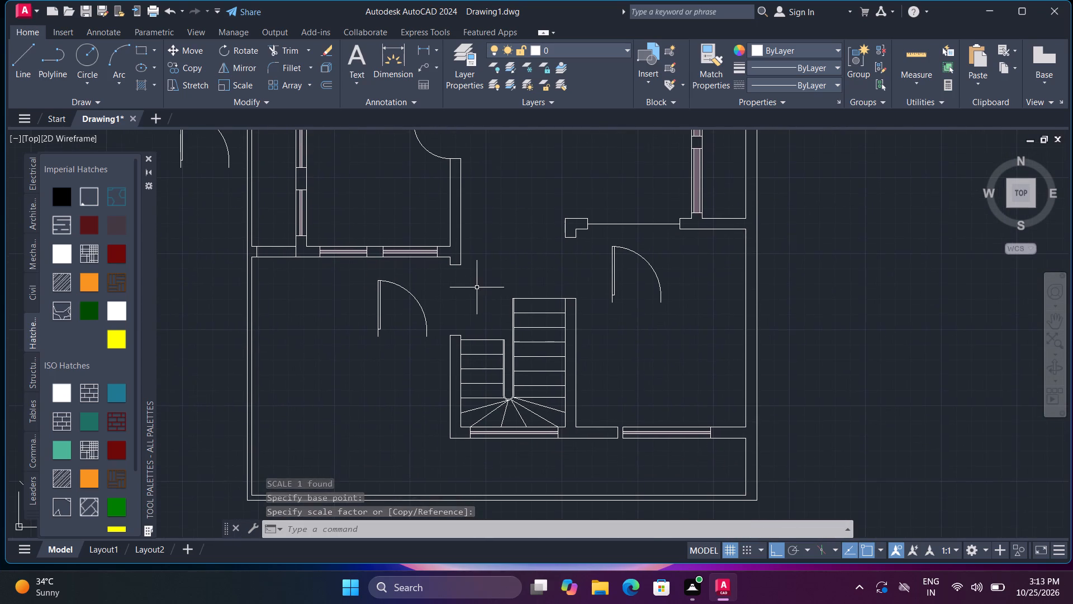
left_click(610, 294)
type("ro")
key("space")
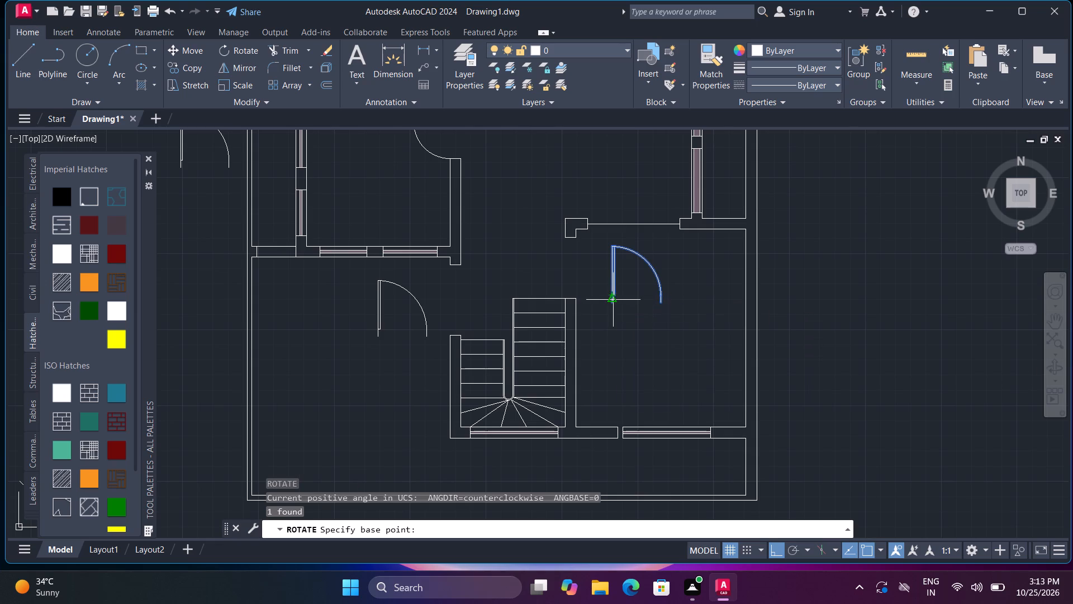
left_click(613, 300)
left_click(607, 362)
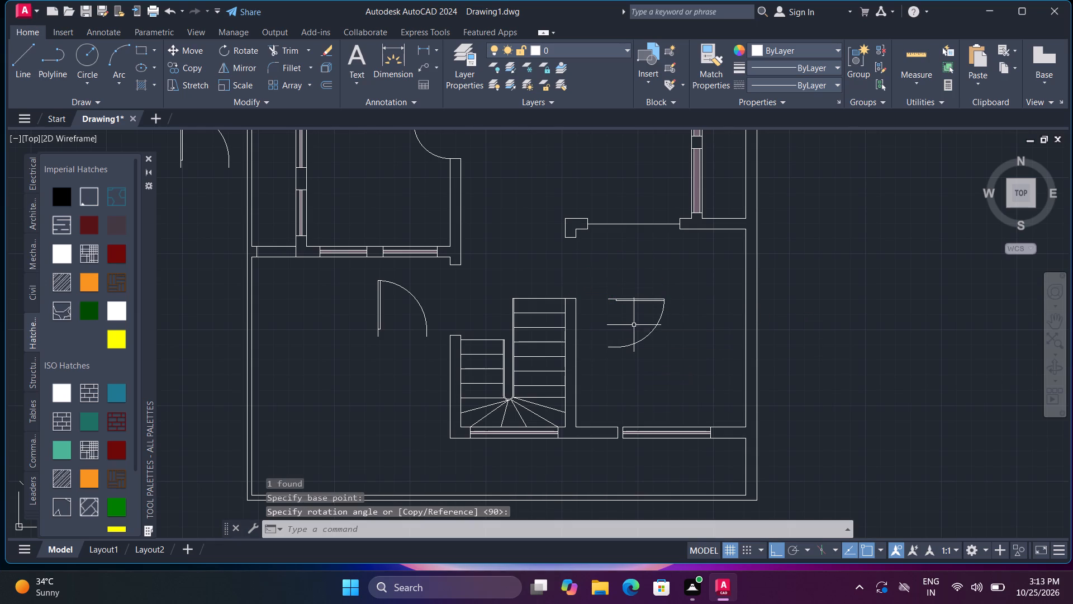
Move that door by its hinge end onto the midpoint of the L-shaped wall corner's lower edge, above the stairs.
type("m")
key("space")
left_click(635, 301)
key("space")
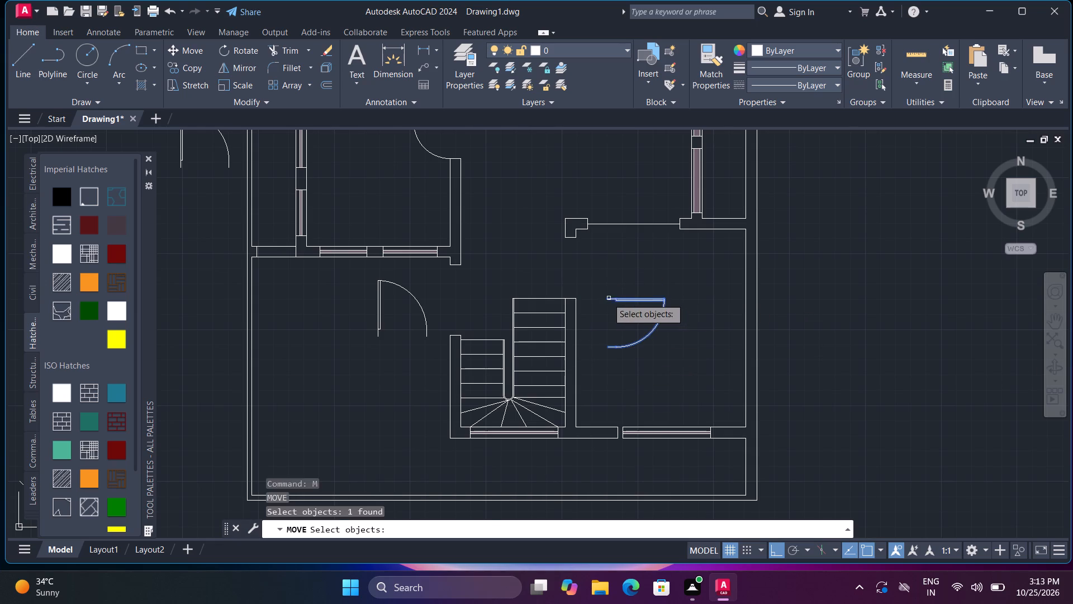
left_click(606, 298)
scroll(564, 252, "up", 4)
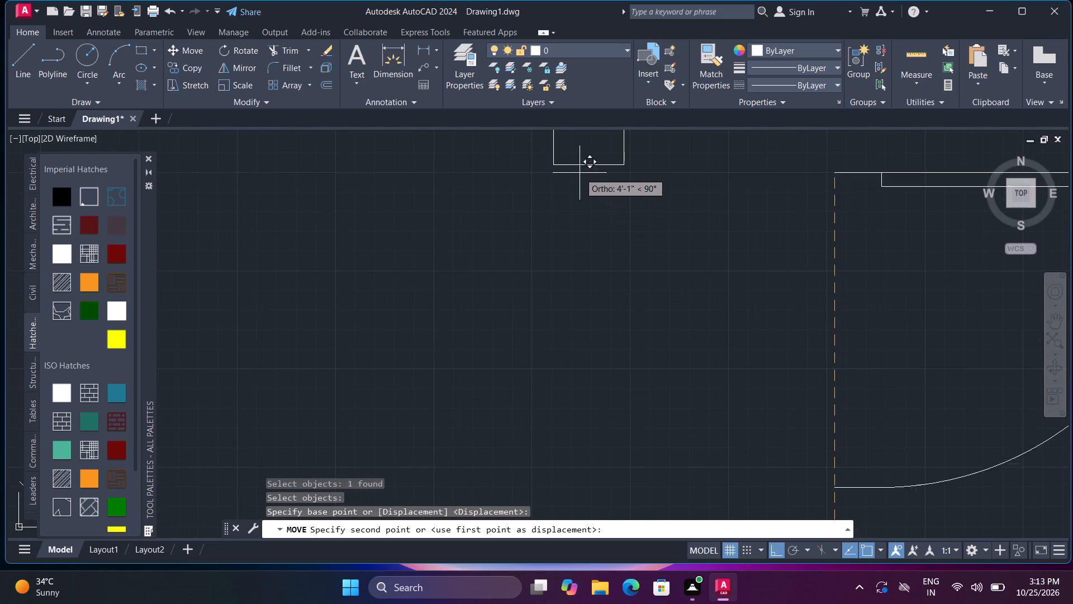
left_click(586, 168)
Scale the door up from its hinge end until its arc meets the top of the wall beside the stairs.
scroll(588, 181, "down", 5)
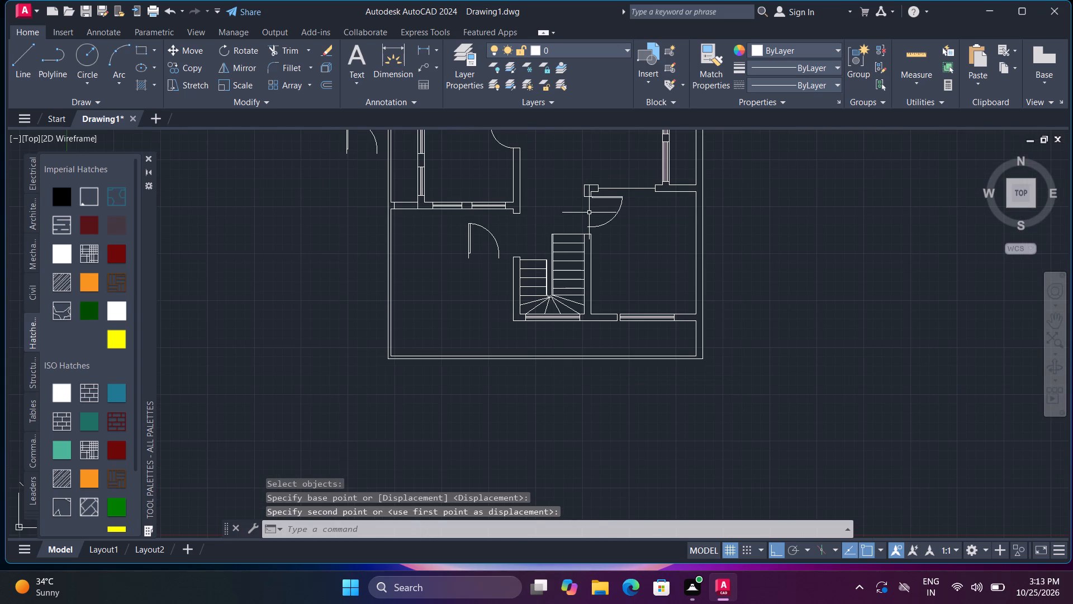
middle_click_drag(590, 213, 606, 248)
scroll(606, 234, "up", 2)
left_click(616, 238)
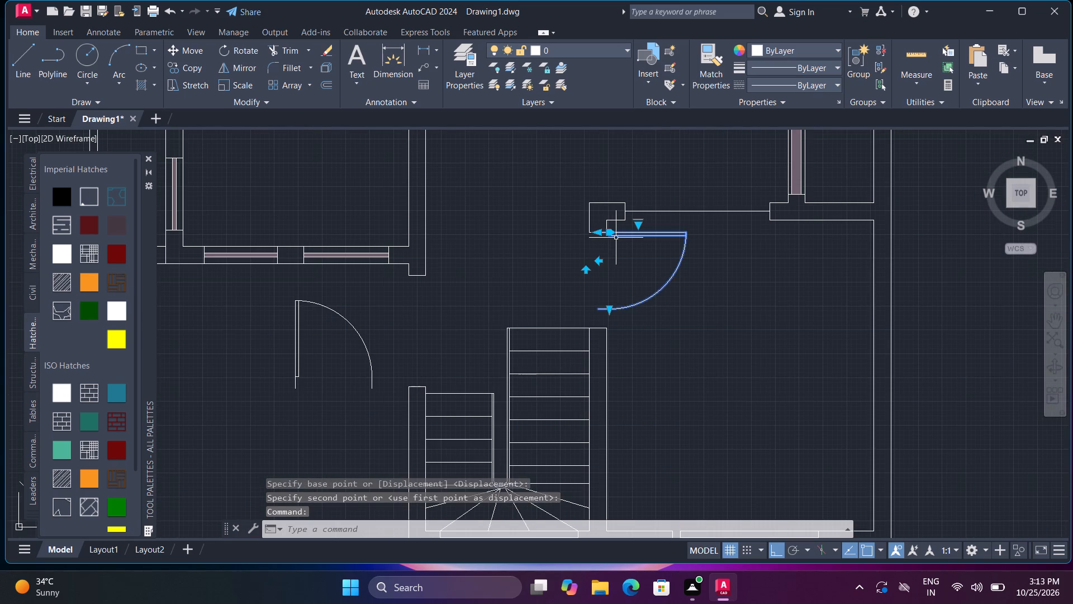
type("sc")
key("space")
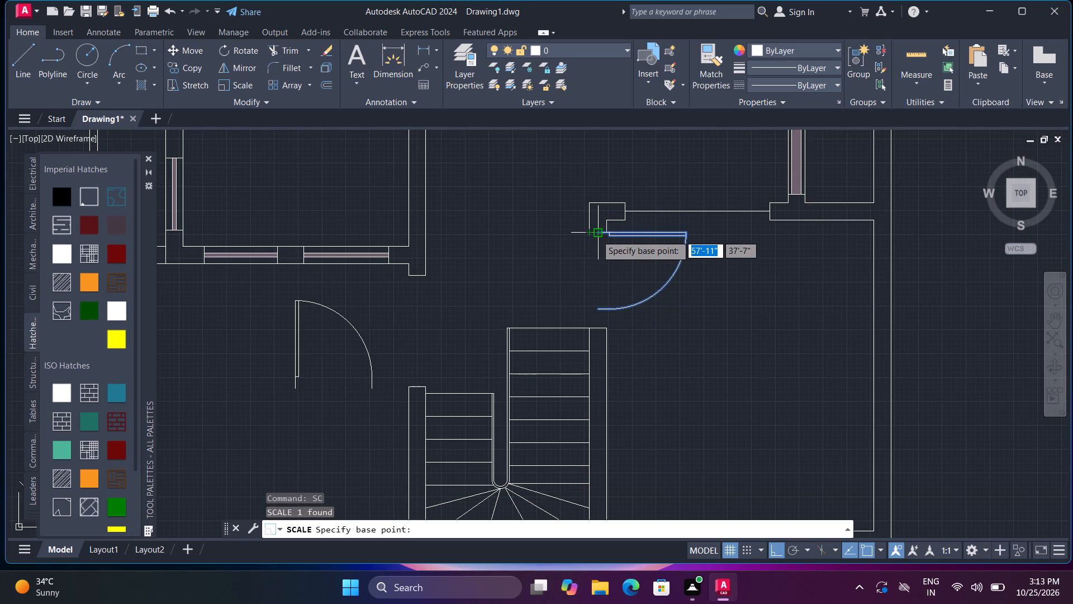
left_click(597, 233)
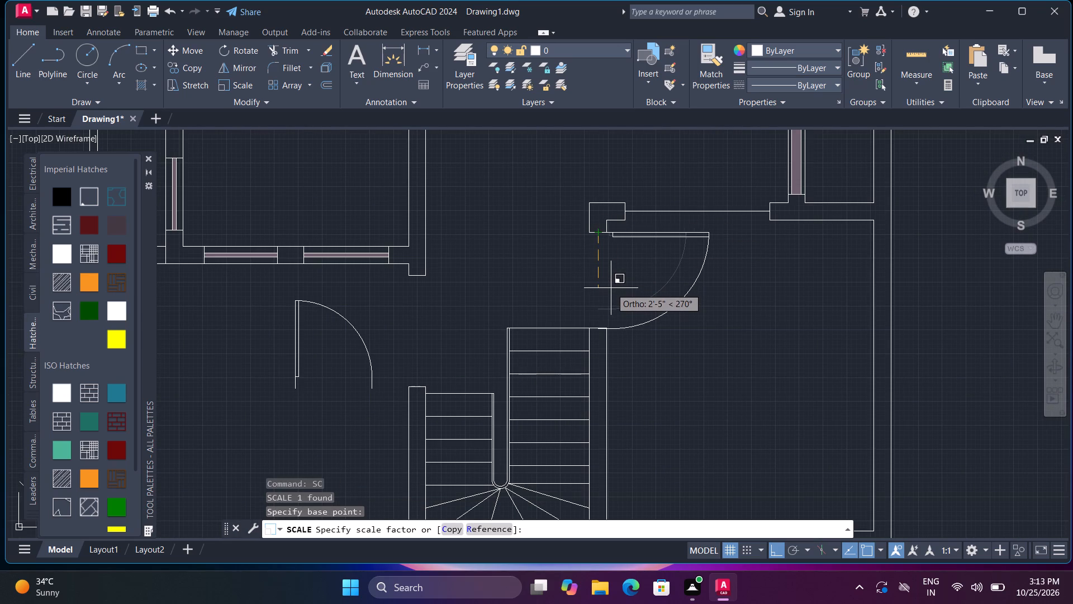
scroll(611, 288, "up", 2)
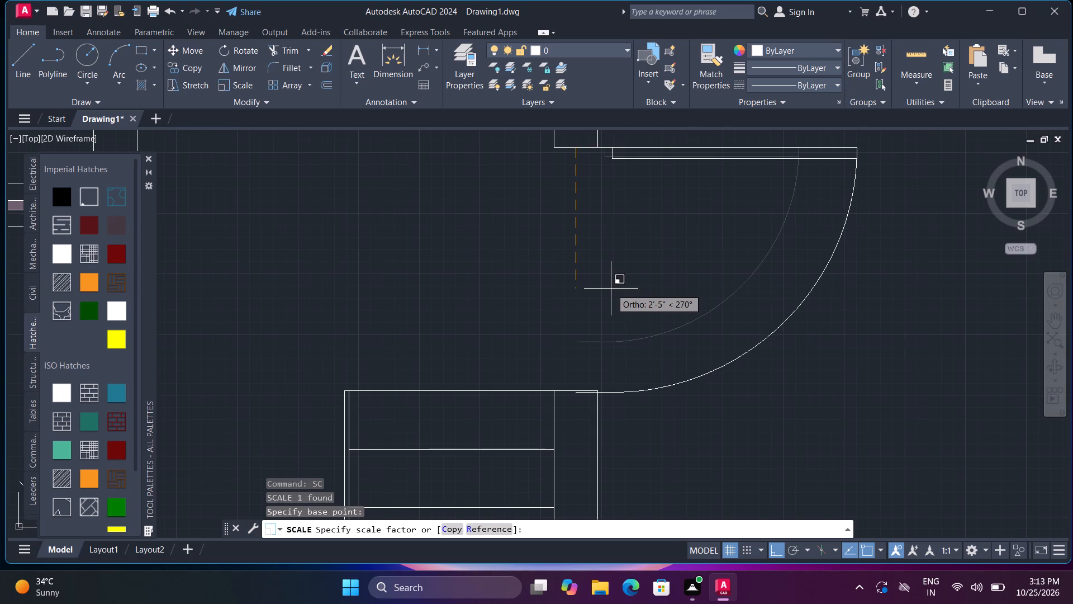
left_click(611, 287)
Rotate the loose door in the lower left room 270° about its hinge end.
scroll(611, 287, "down", 4)
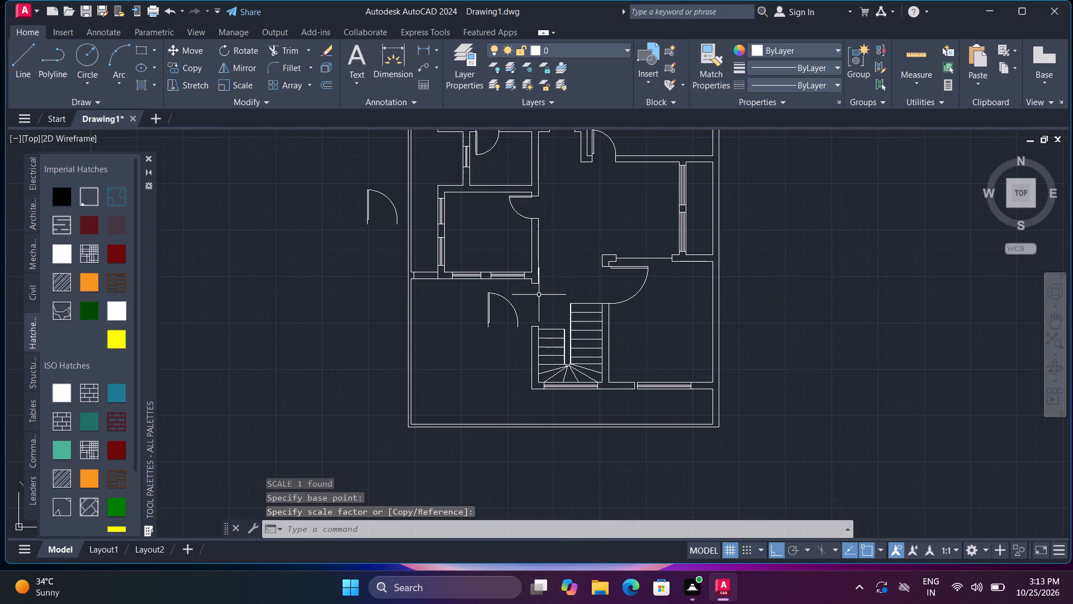
scroll(516, 306, "up", 2)
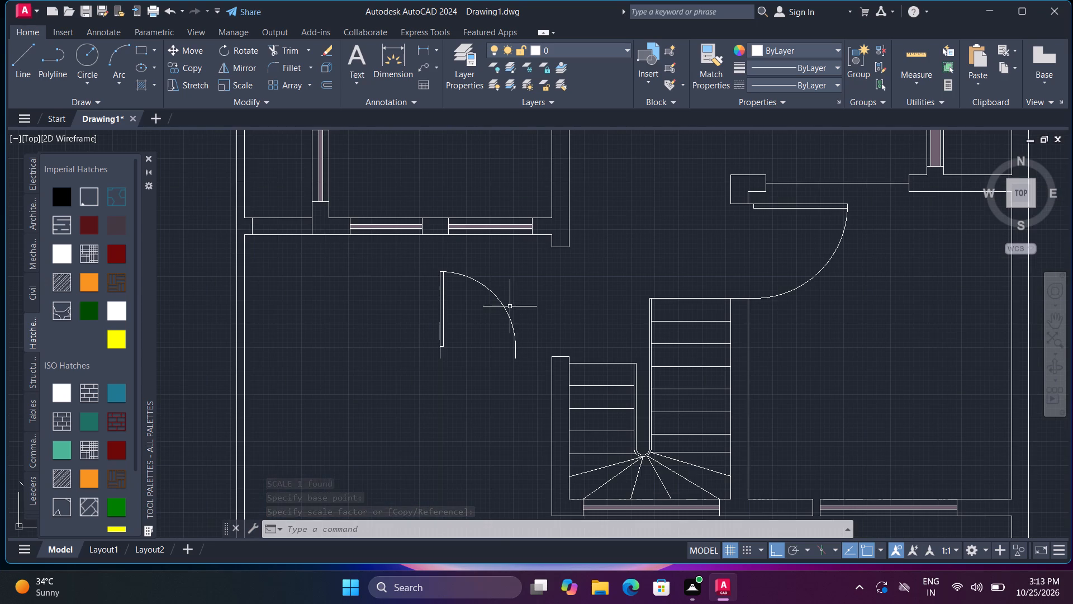
left_click(504, 308)
key("r")
type("o")
key("space")
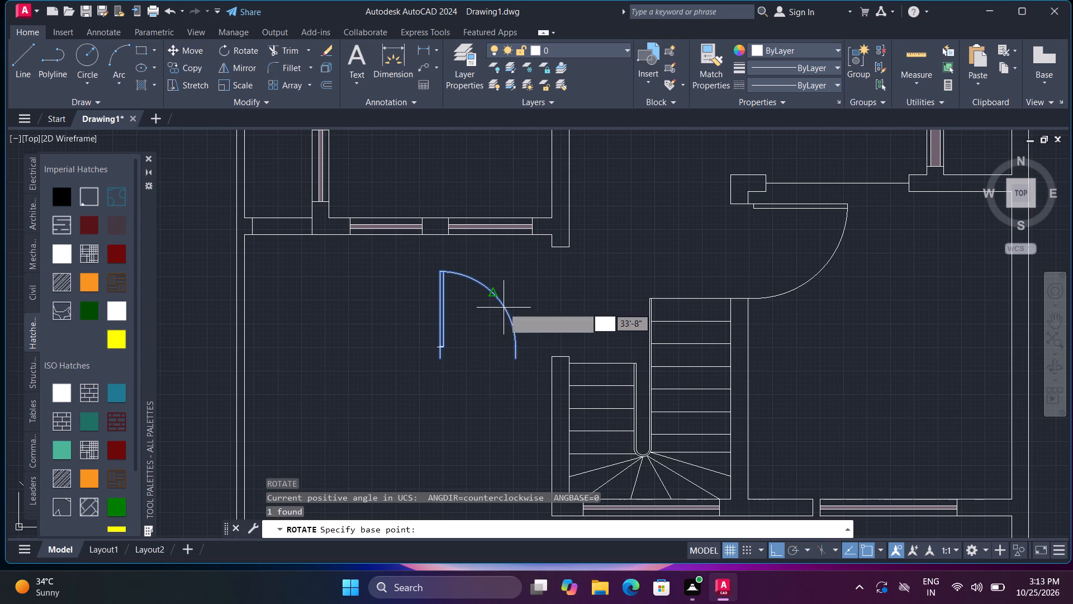
left_click(442, 361)
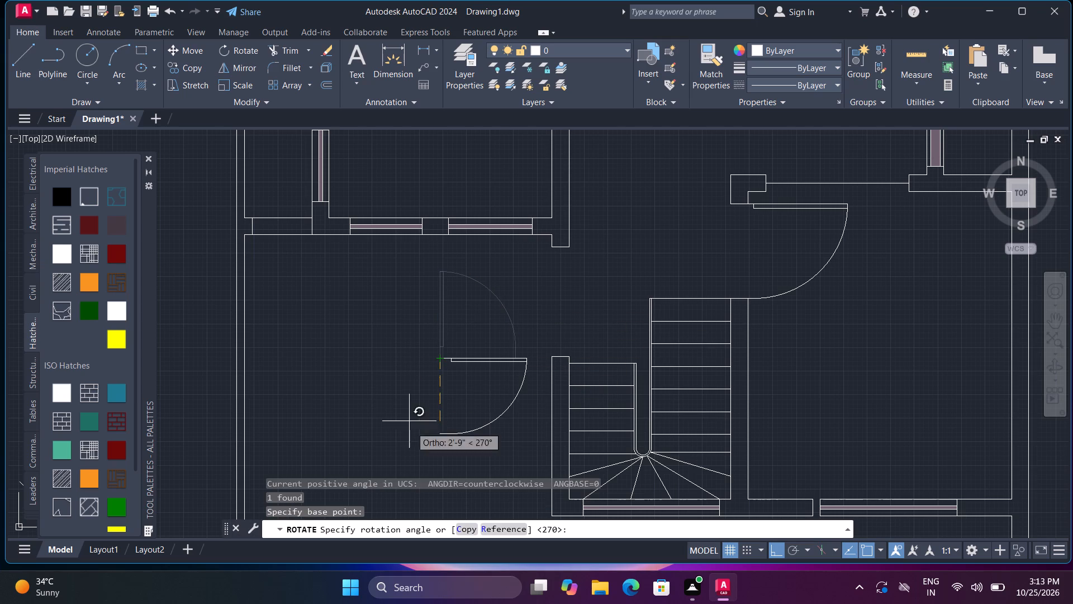
left_click(416, 448)
Move the lower left room's door by its hinge end onto the midpoint of the upper jamb left of the stairs.
key("m")
key("space")
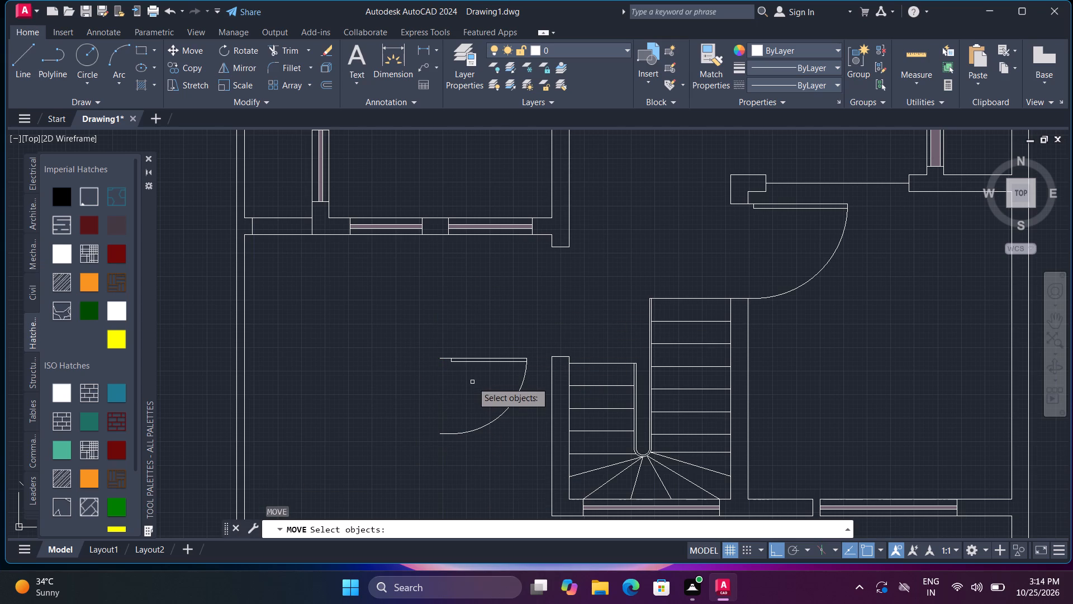
left_click(452, 361)
key("space")
left_click(439, 358)
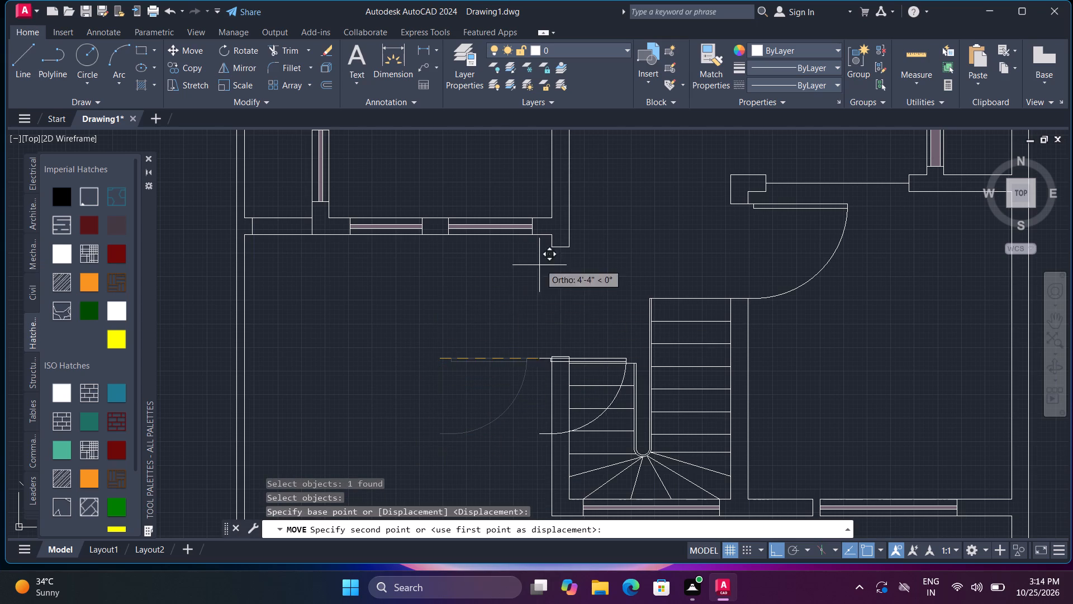
left_click(559, 249)
Scale the lower left room's door down from its hinge end to slightly under half the opening's width.
type("sc")
key("space")
left_click(586, 249)
key("space")
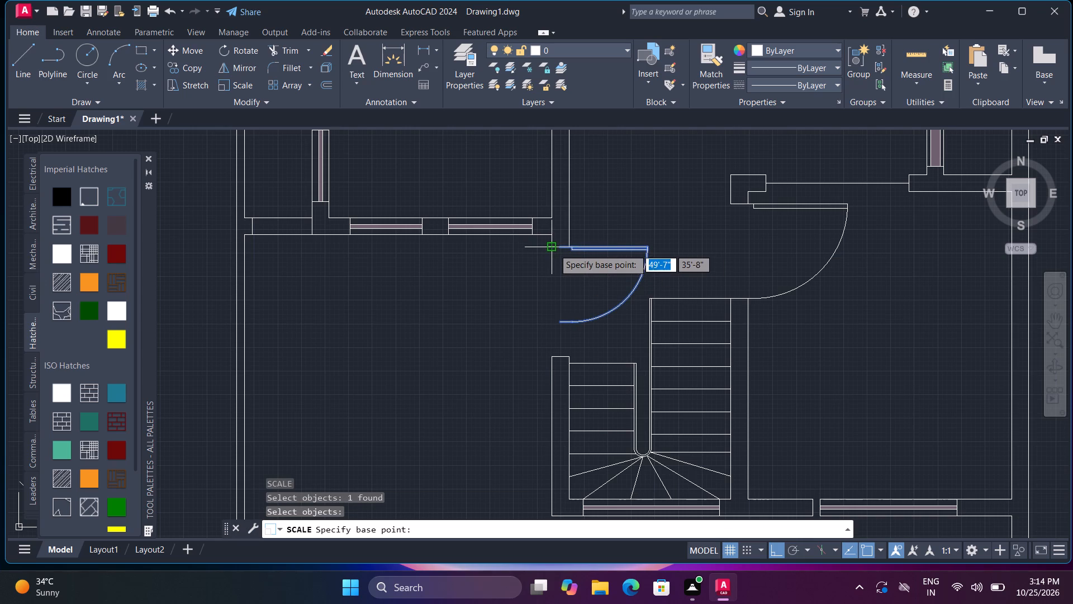
left_click(561, 248)
left_click(570, 274)
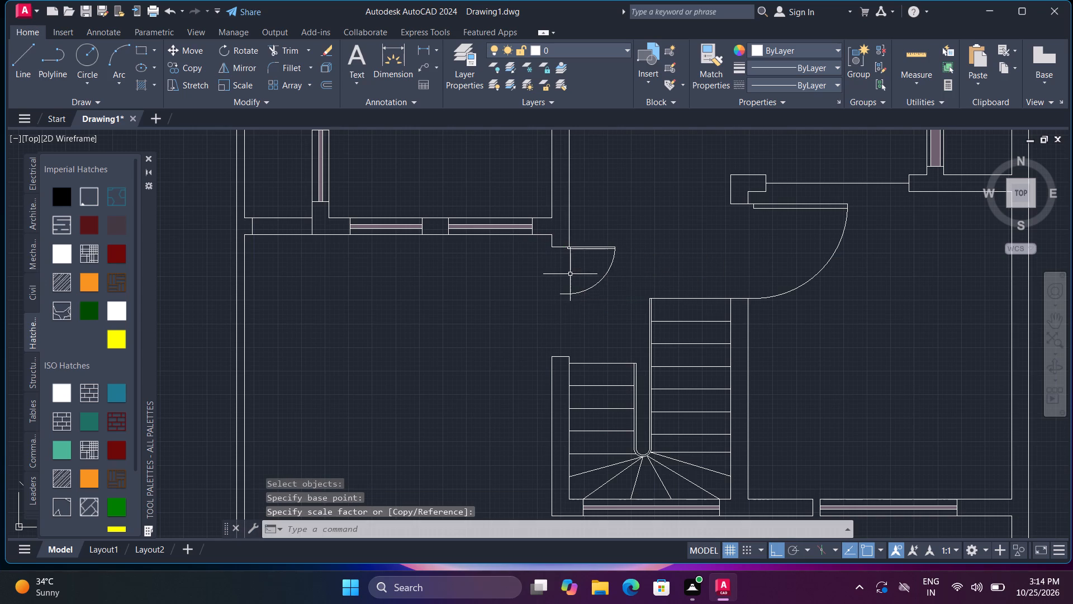
Mirror the small door left of the stairs about a horizontal line through its arc end, keeping the original.
type("mi")
key("space")
left_click(601, 282)
key("space")
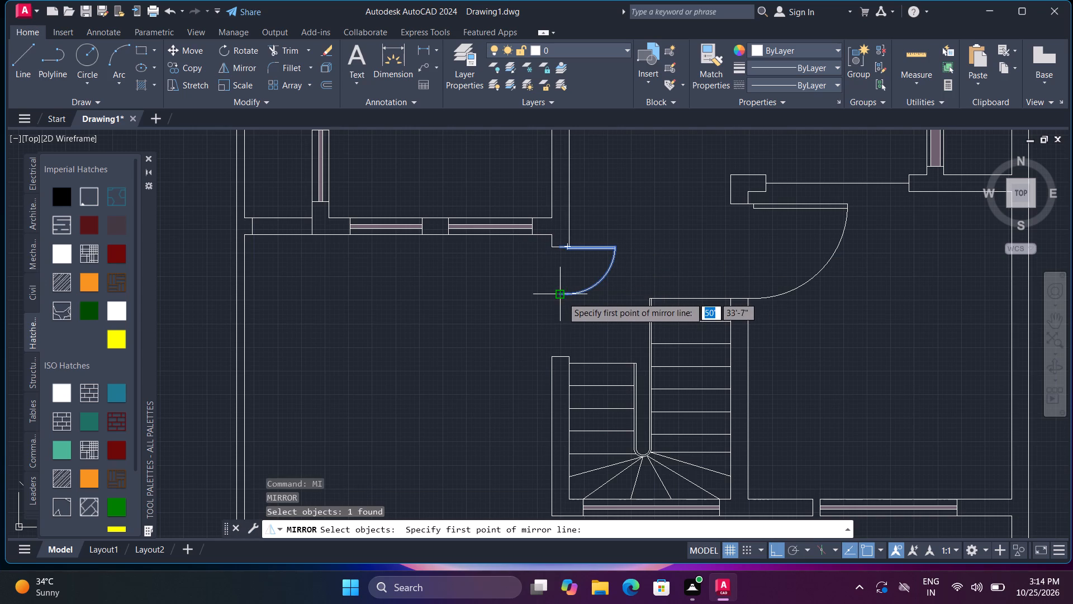
left_click(562, 296)
left_click(595, 302)
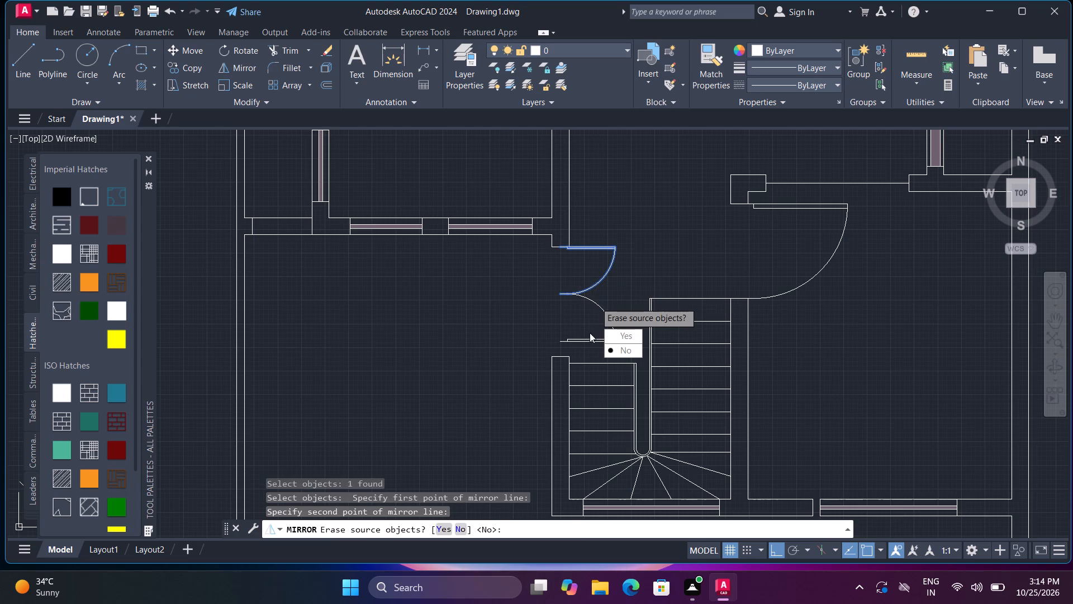
left_click_drag(606, 346, 595, 302)
key("n")
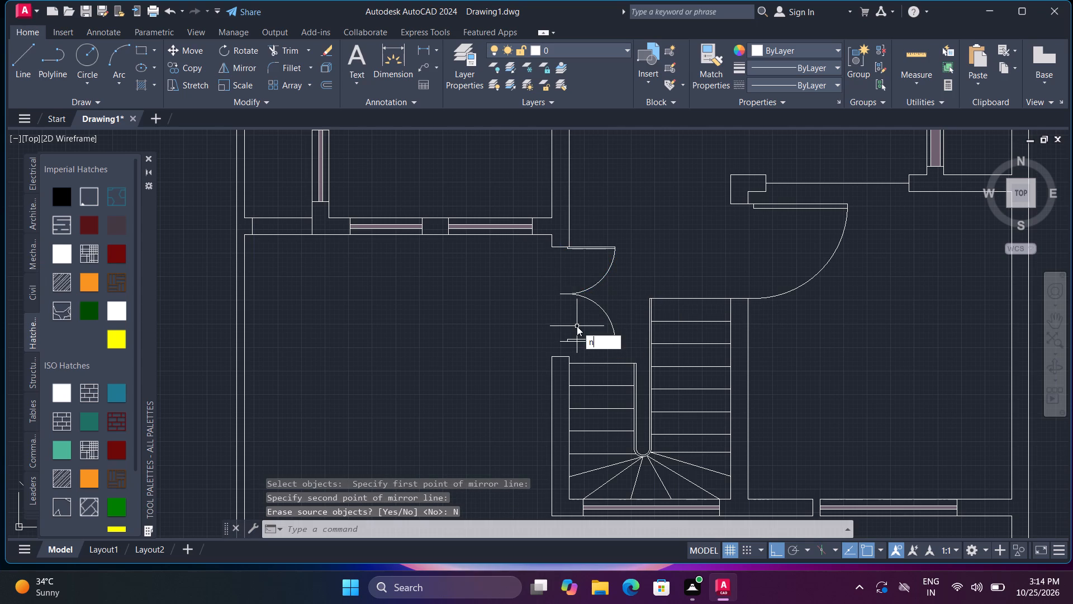
key("Escape")
Move the mirrored door leaf by its hinge end onto the midpoint of the lower jamb beside the stairs.
type("m")
key("space")
scroll(578, 329, "up", 2)
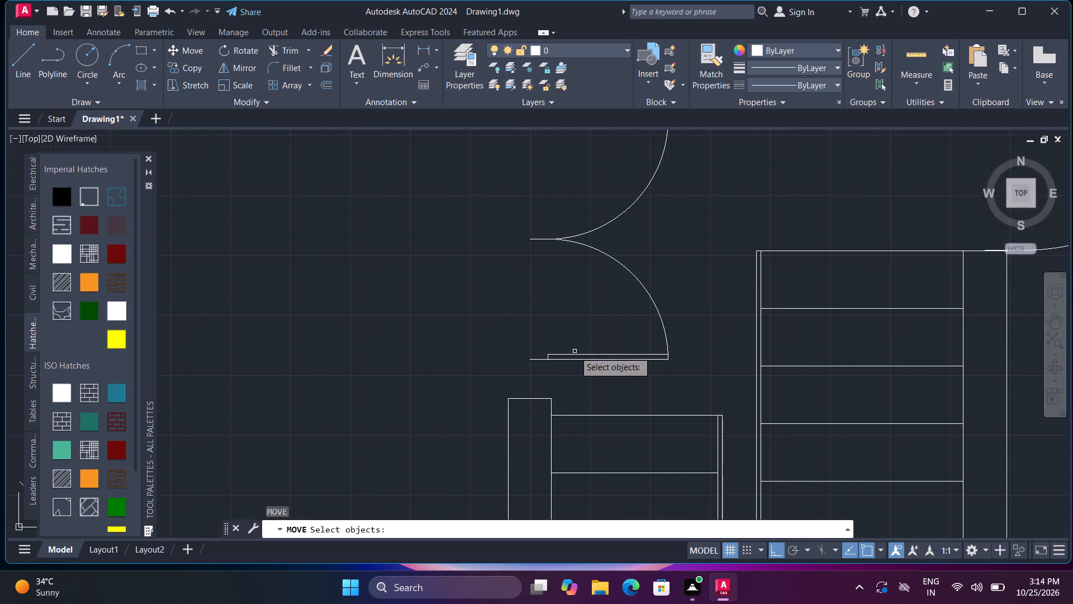
left_click(575, 351)
left_click(575, 361)
left_click(577, 359)
key("space")
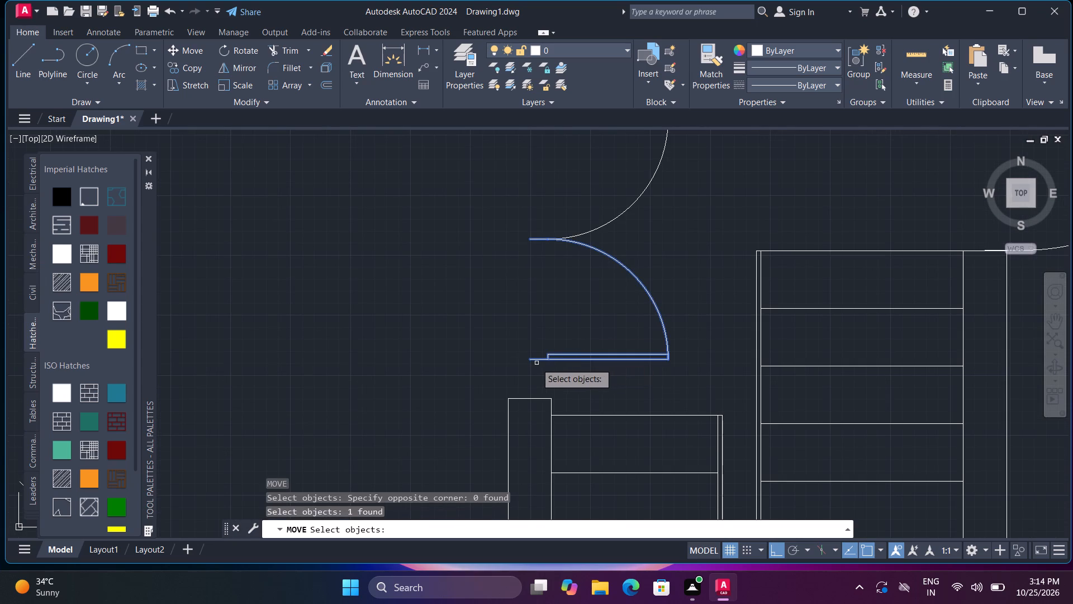
left_click(531, 363)
left_click(531, 398)
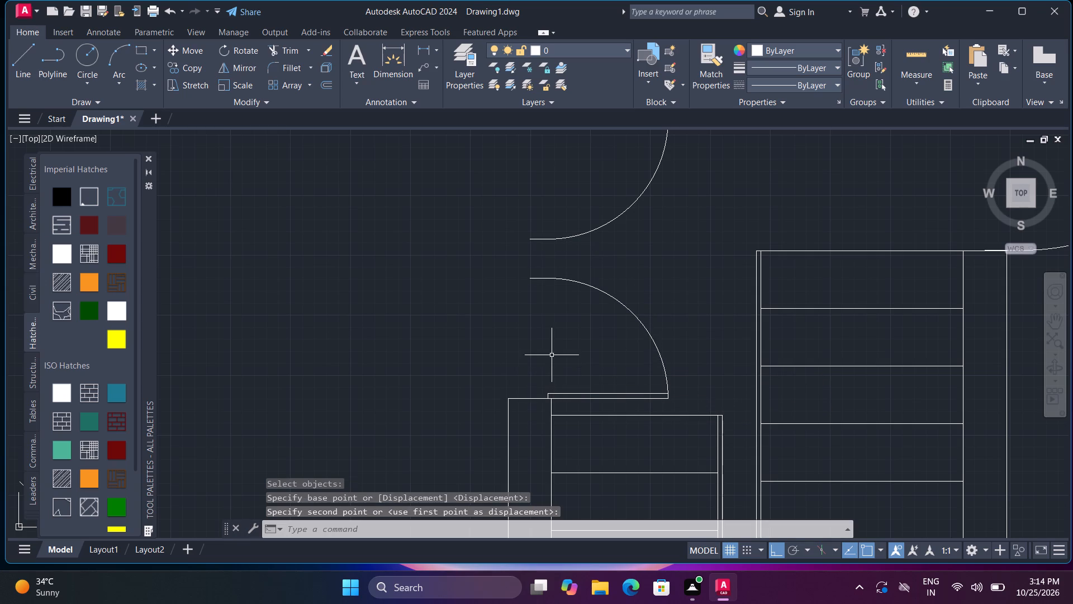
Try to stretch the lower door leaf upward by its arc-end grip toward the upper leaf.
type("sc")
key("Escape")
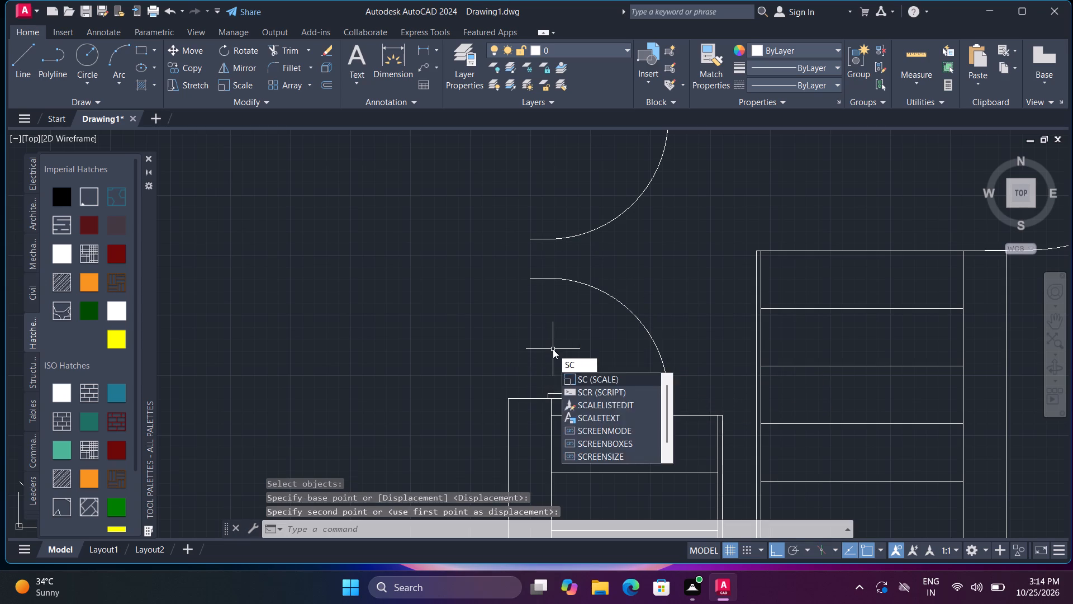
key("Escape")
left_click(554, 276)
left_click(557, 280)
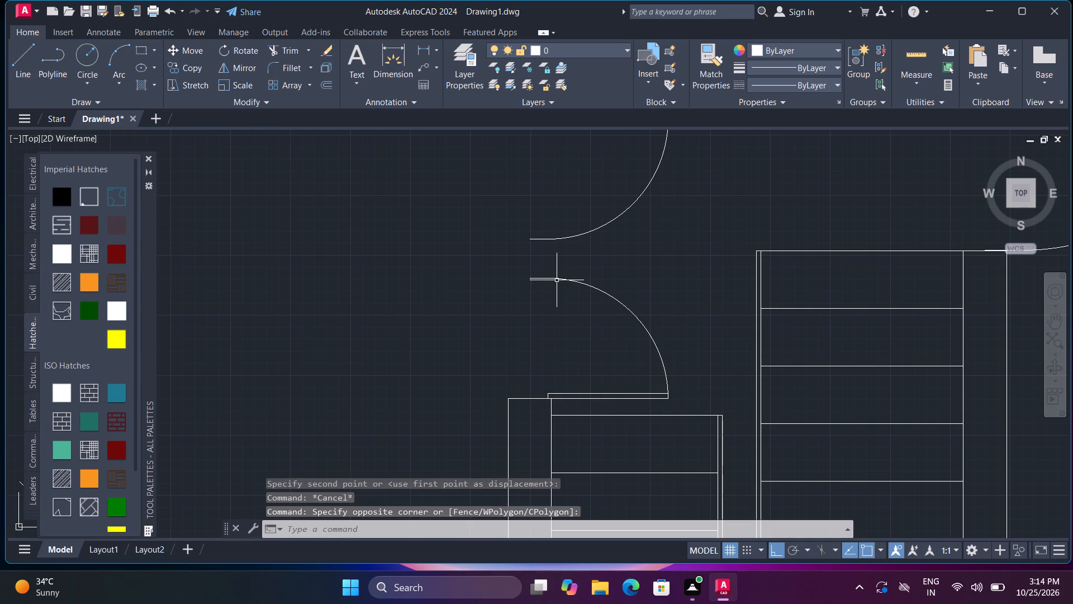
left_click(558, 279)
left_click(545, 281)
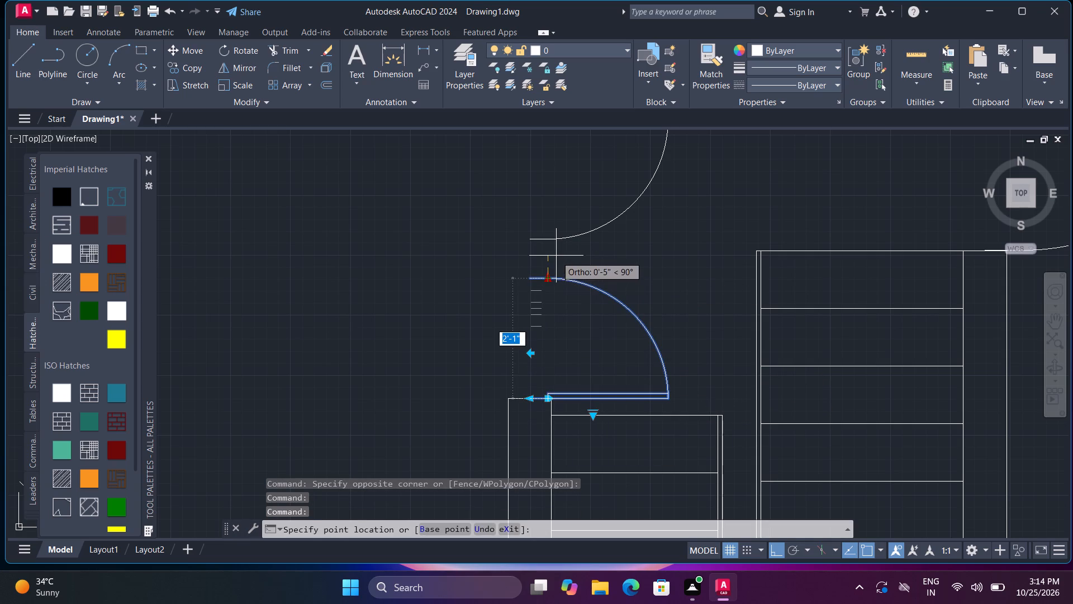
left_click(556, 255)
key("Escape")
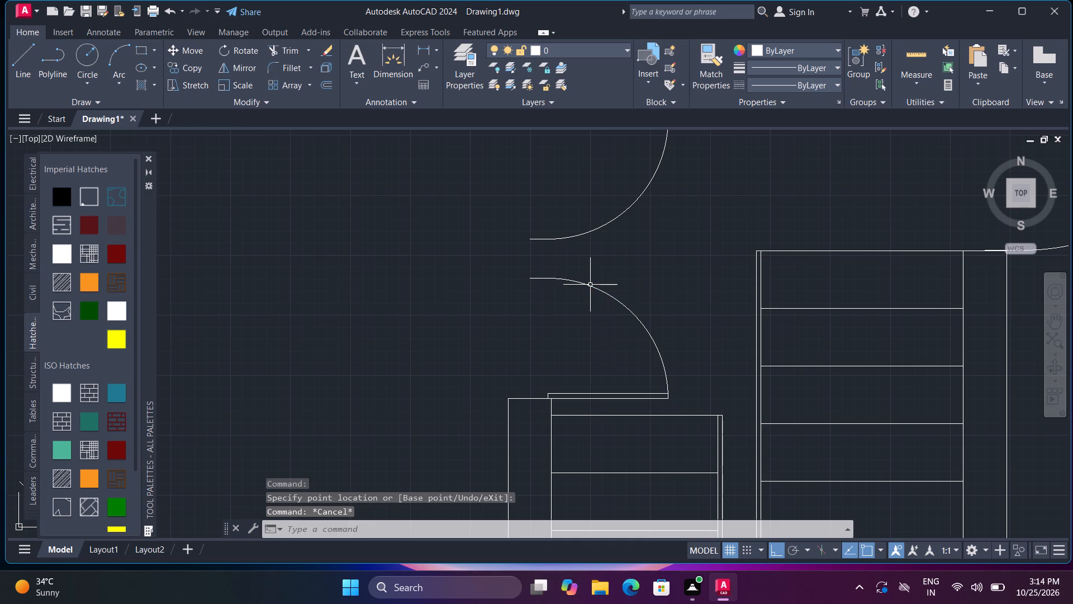
Scale the lower door leaf up from its hinge end until its arc nearly reaches the upper leaf's arc.
type("sc")
key("space")
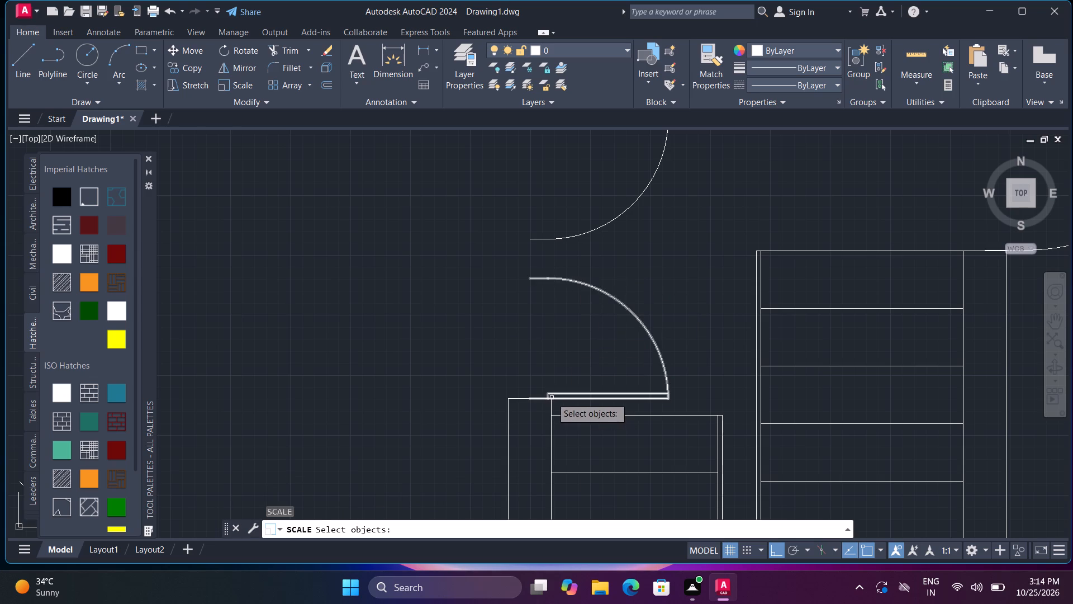
left_click(542, 397)
double_click(552, 396)
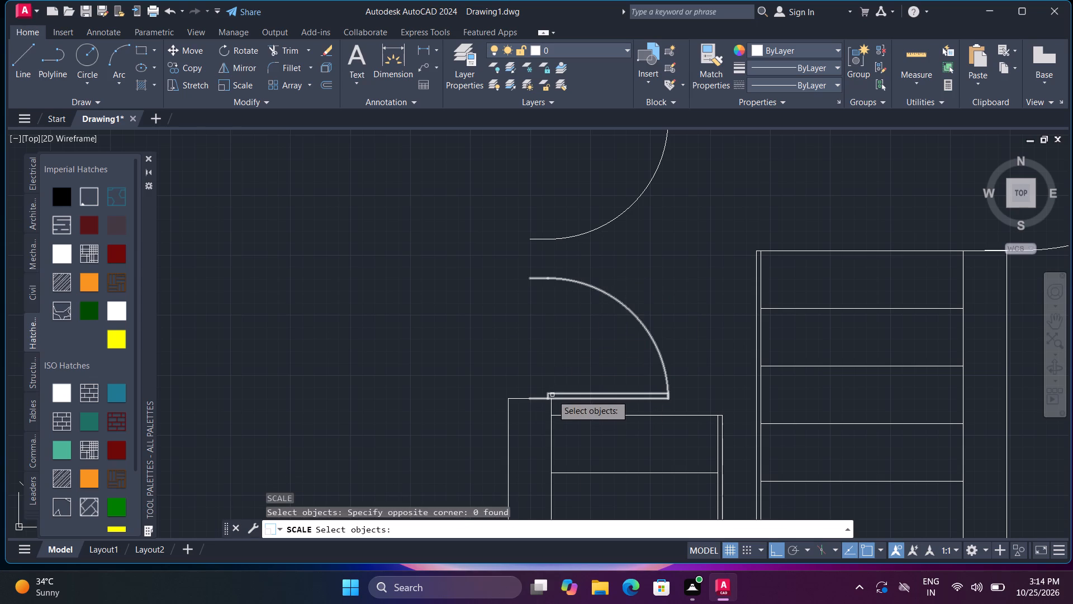
key("space")
left_click(530, 399)
key("space")
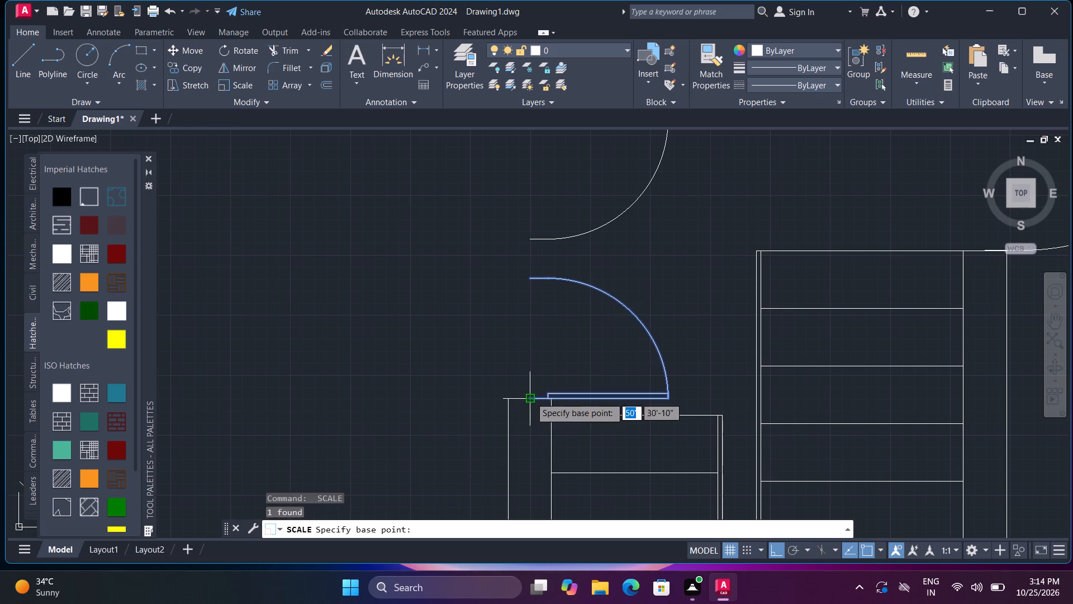
left_click(531, 398)
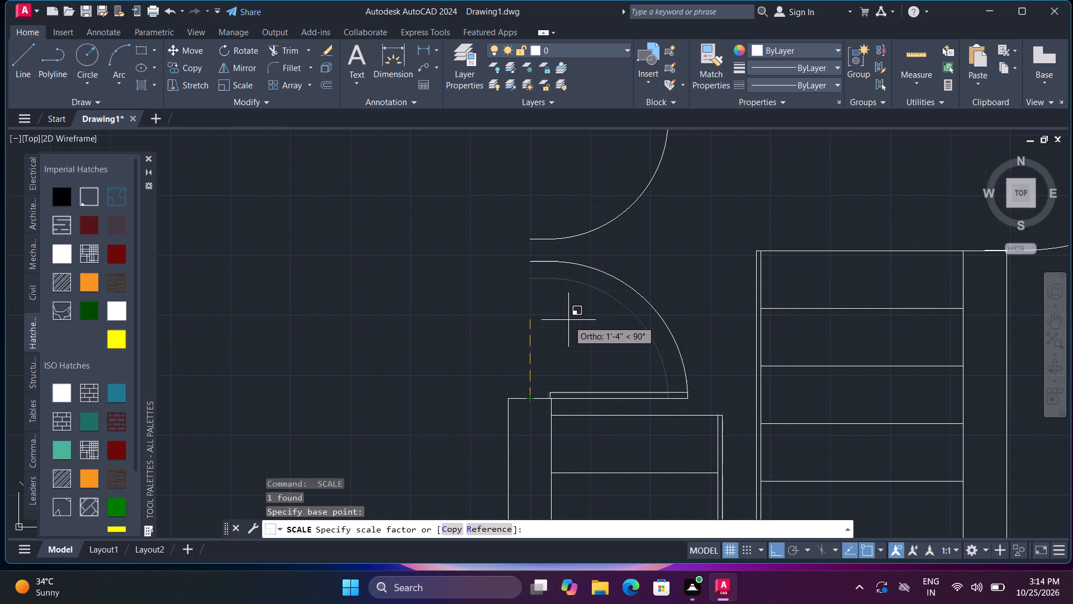
left_click(569, 315)
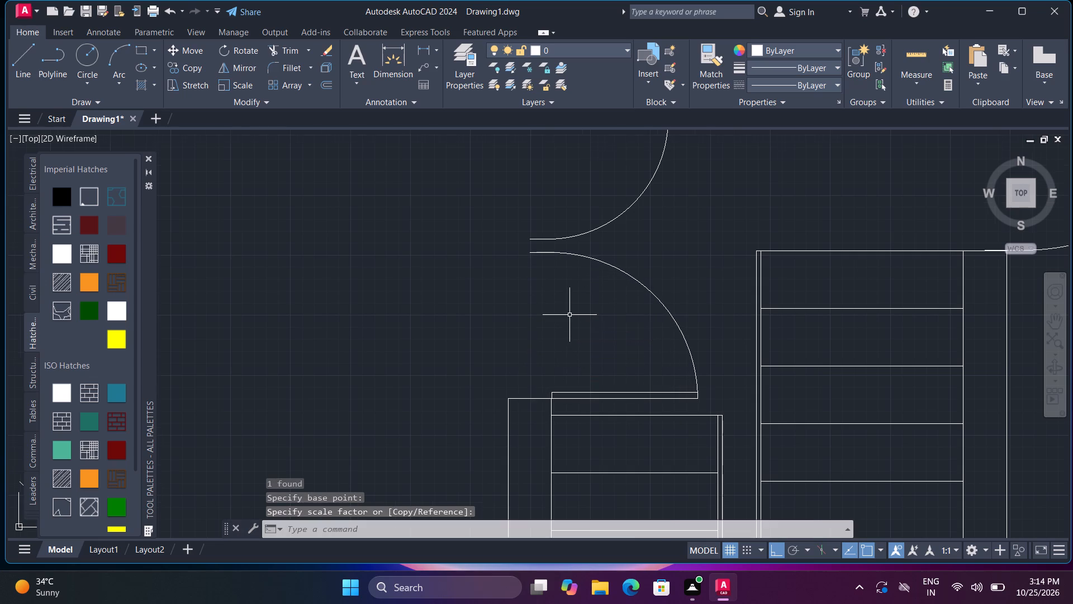
Scale the upper door leaf up from its hinge end until its arc meets the lower leaf's arc.
scroll(569, 315, "down", 1)
middle_click_drag(620, 336, 625, 377)
key("space")
left_click(617, 284)
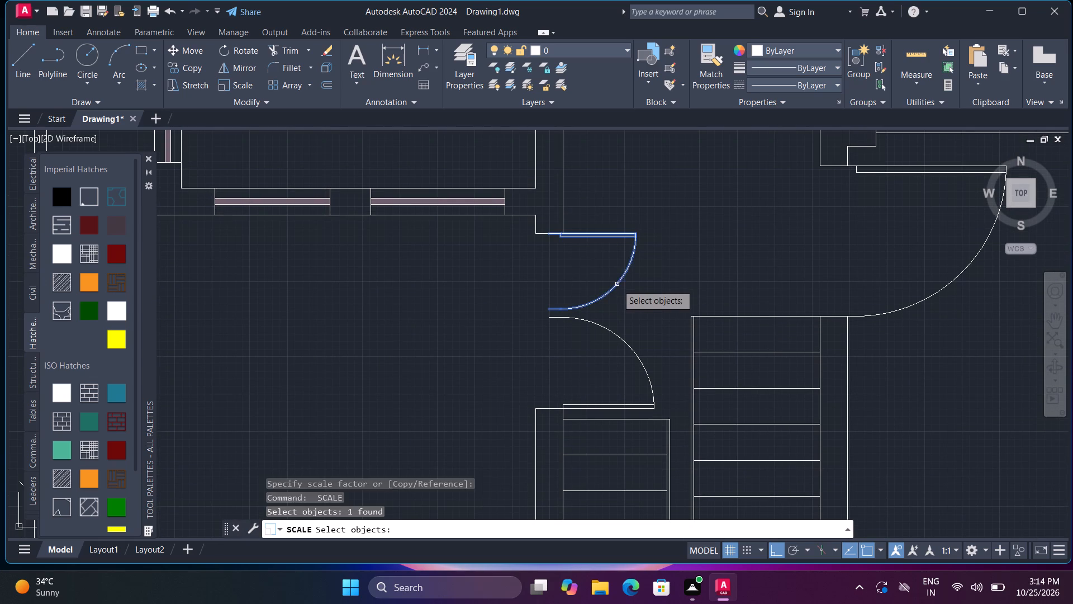
key("space")
left_click(550, 237)
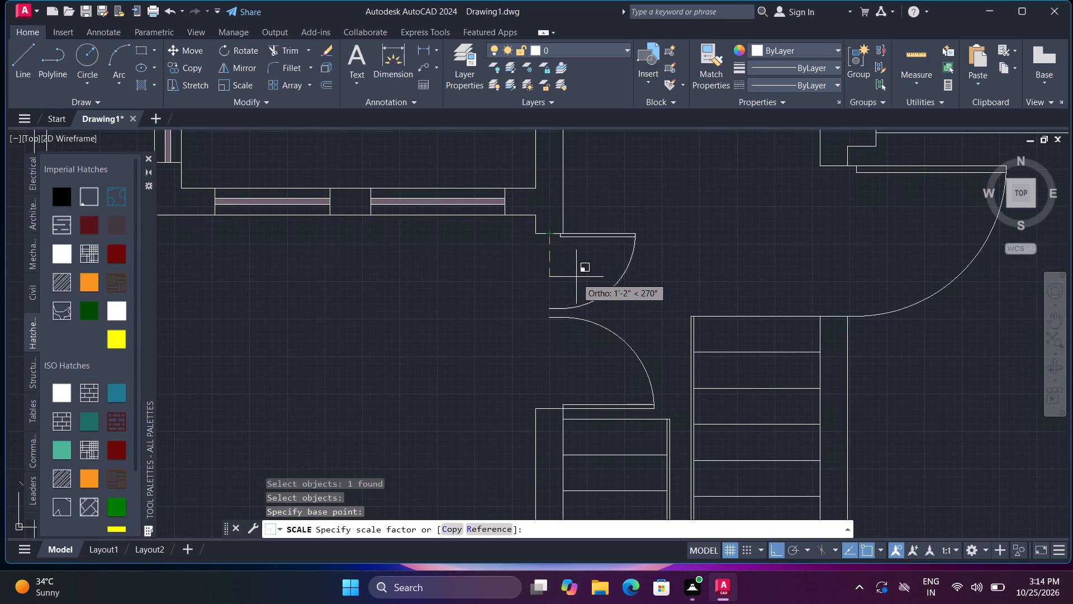
left_click(580, 282)
Scale the lower door leaf down slightly from its hinge end on the lower jamb.
scroll(581, 286, "down", 3)
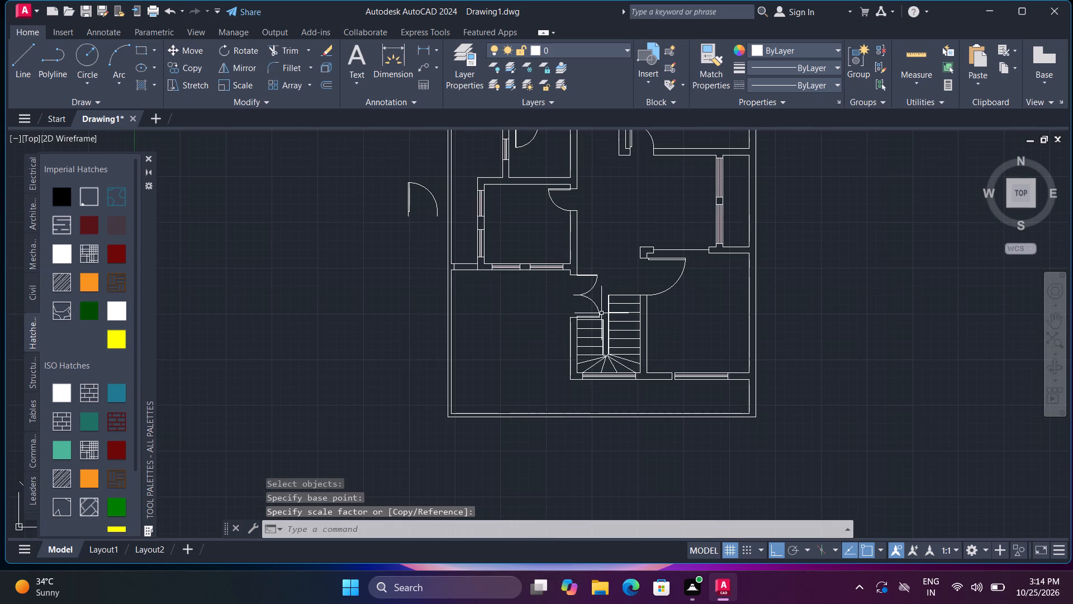
scroll(591, 315, "up", 3)
middle_click_drag(605, 294, 625, 361)
key("space")
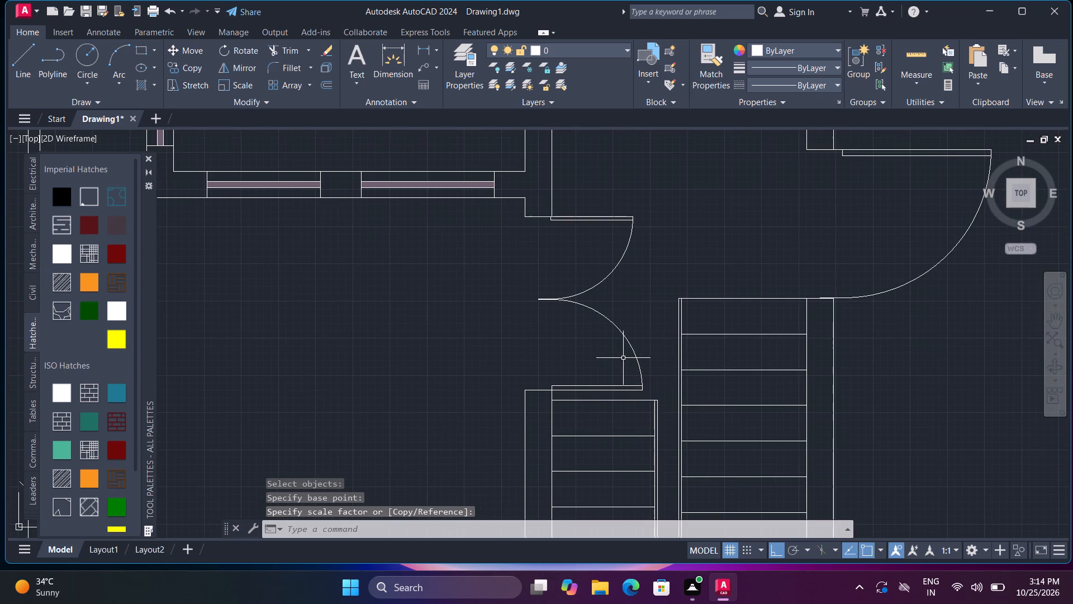
left_click(586, 385)
key("space")
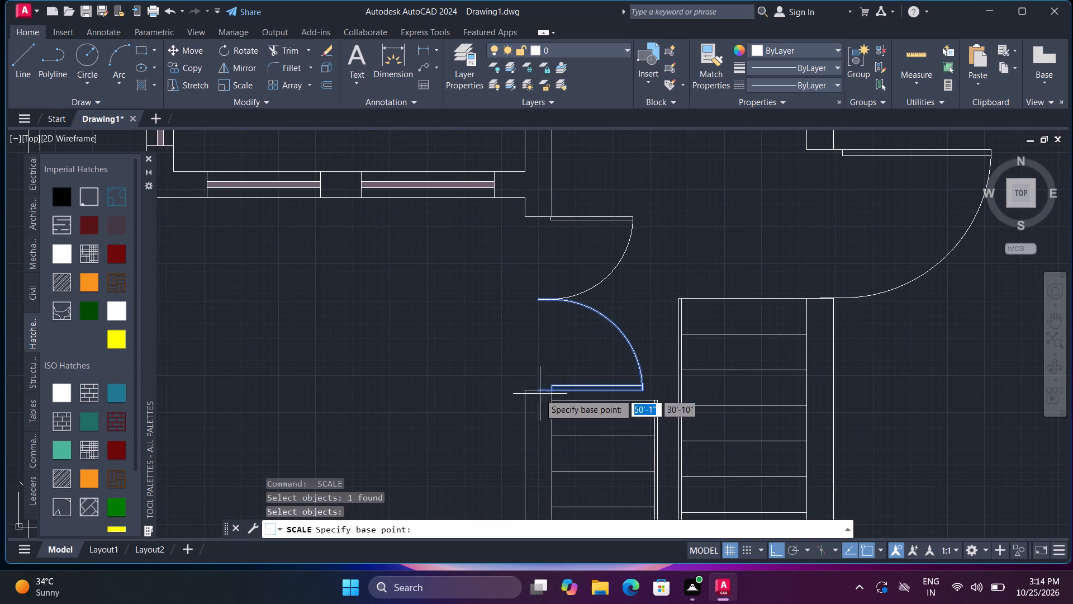
left_click(536, 393)
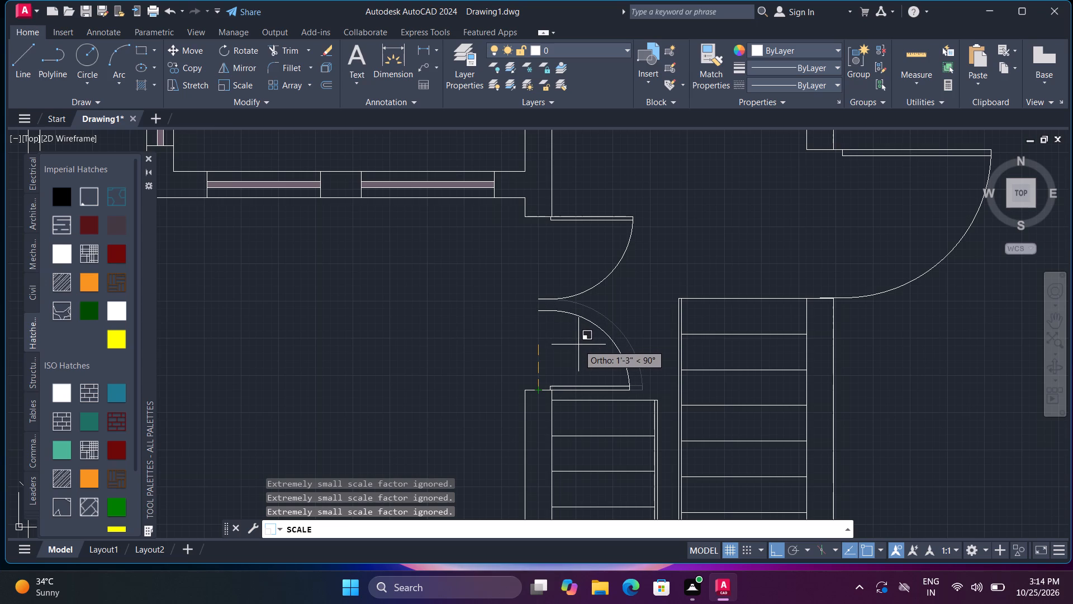
left_click(577, 342)
Scale the upper door leaf up slightly from its hinge end so the two arcs meet mid-opening.
key("space")
left_click(578, 292)
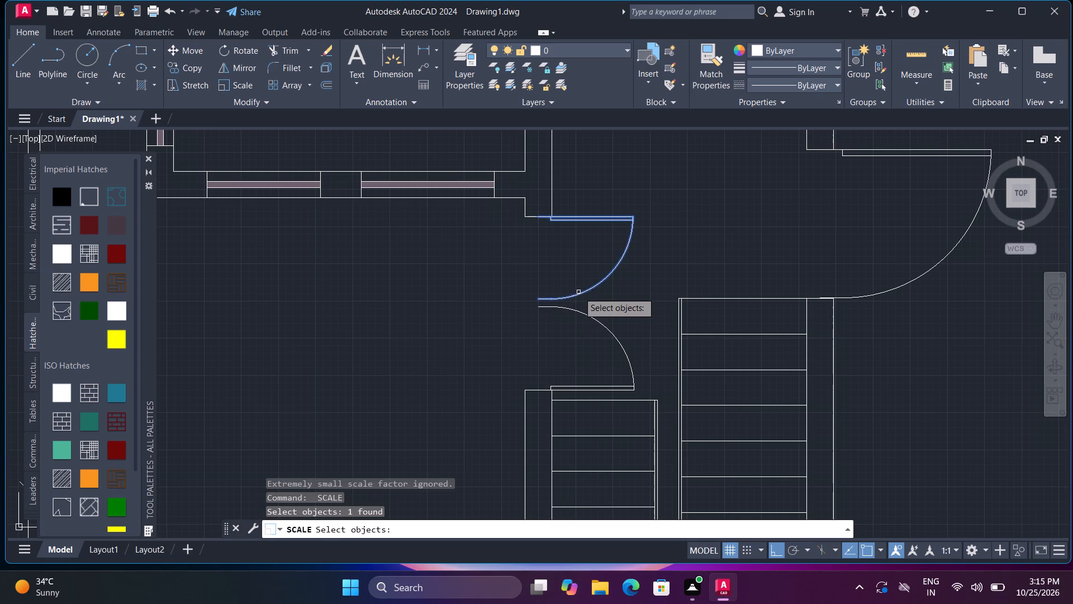
key("space")
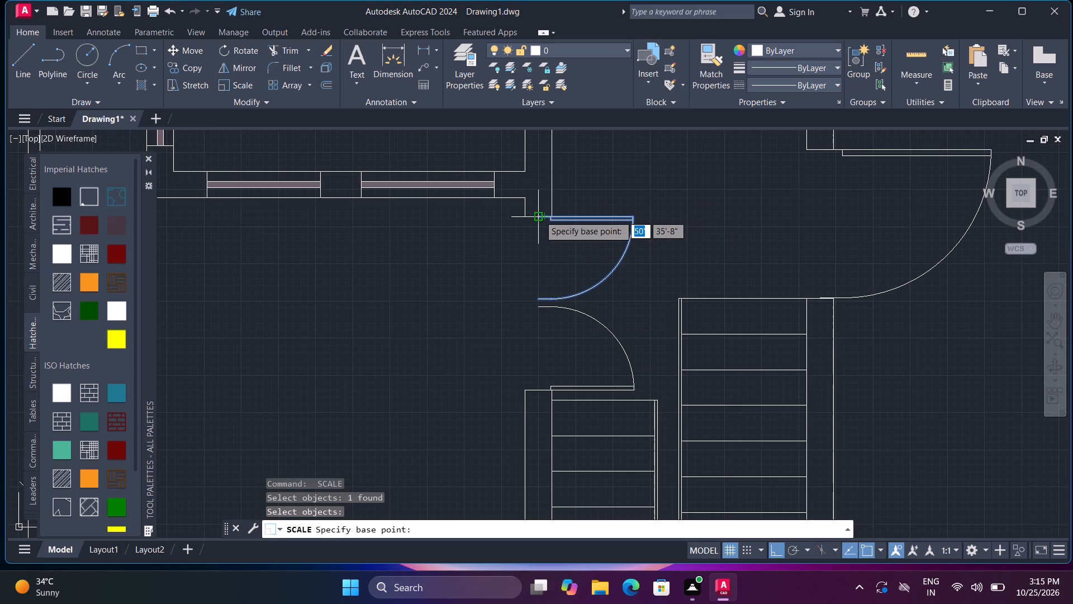
left_click(539, 215)
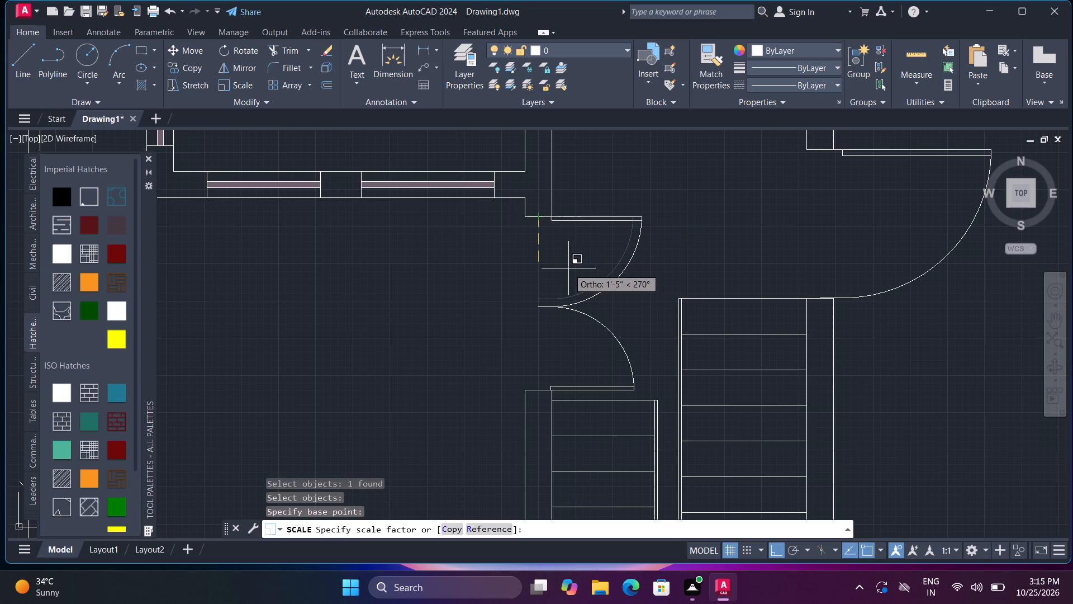
left_click(568, 268)
Delete the spare door block lying outside the plan's left outer wall.
scroll(578, 273, "down", 2)
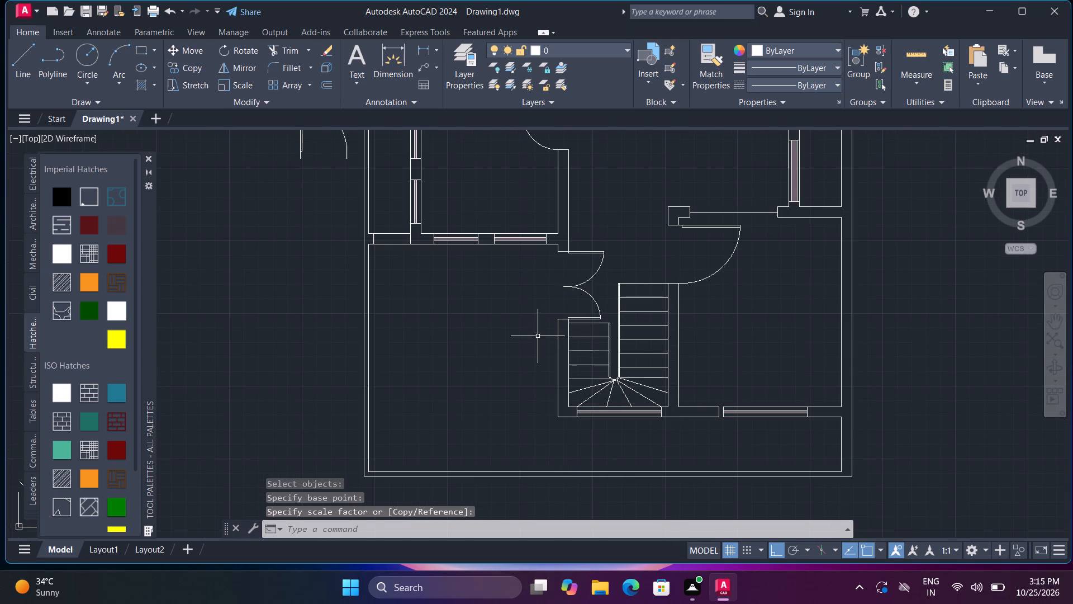
middle_click_drag(535, 337, 552, 385)
right_click_drag(536, 337, 552, 385)
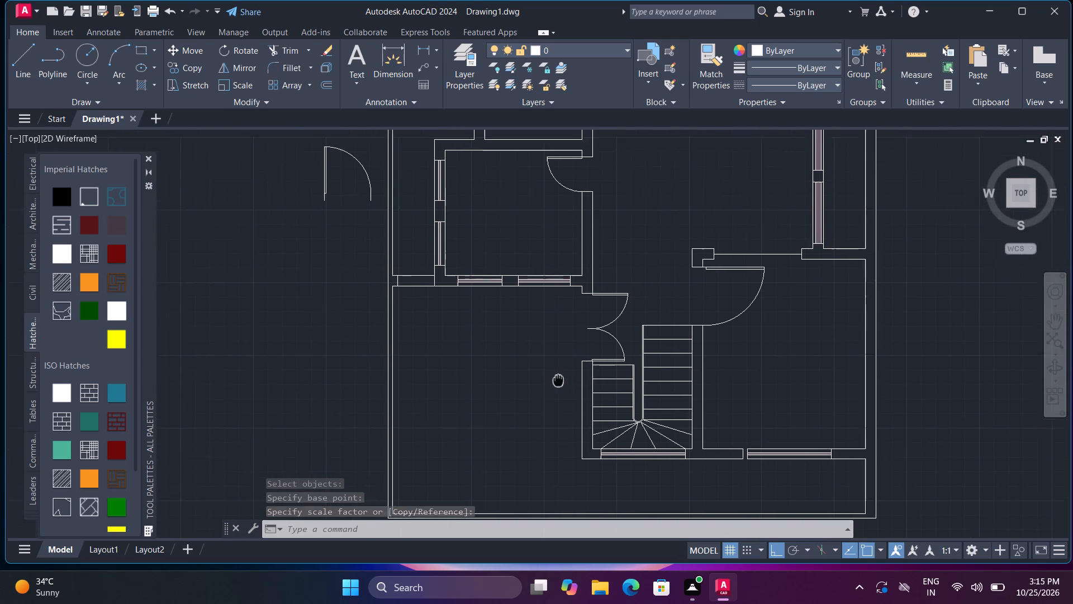
right_click_drag(552, 385, 507, 376)
middle_click_drag(552, 385, 507, 376)
right_click(507, 376)
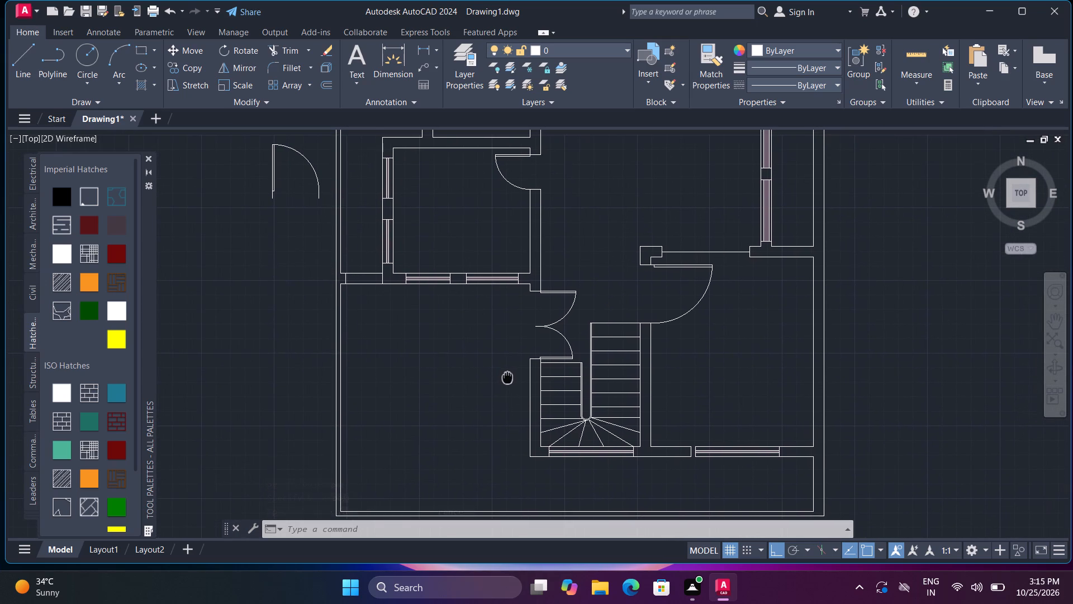
middle_click_drag(507, 376, 508, 377)
right_click(507, 377)
scroll(731, 368, "down", 1)
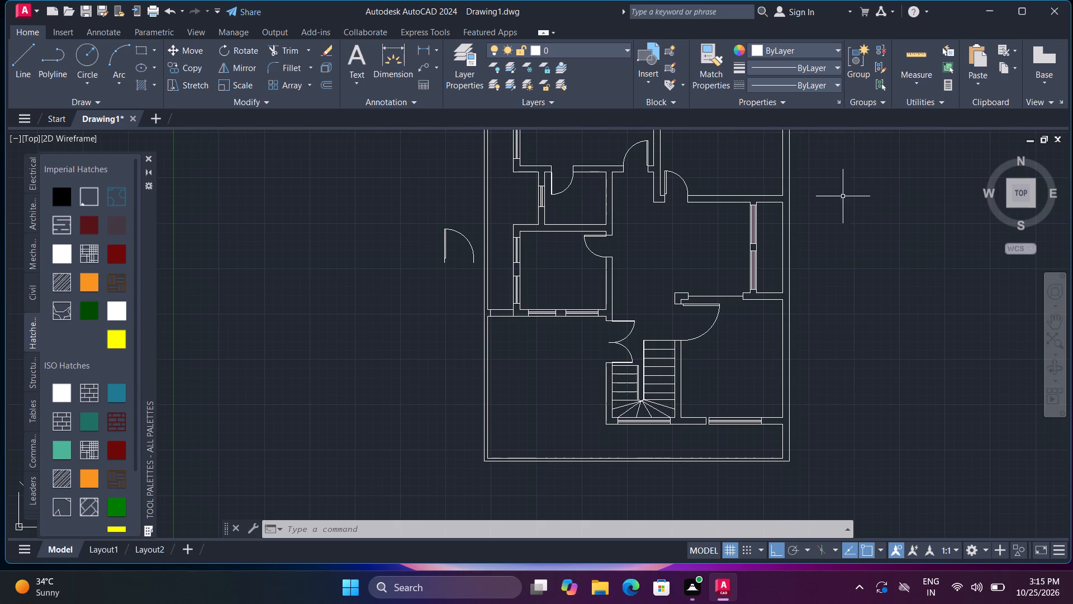
middle_click_drag(664, 251, 704, 292)
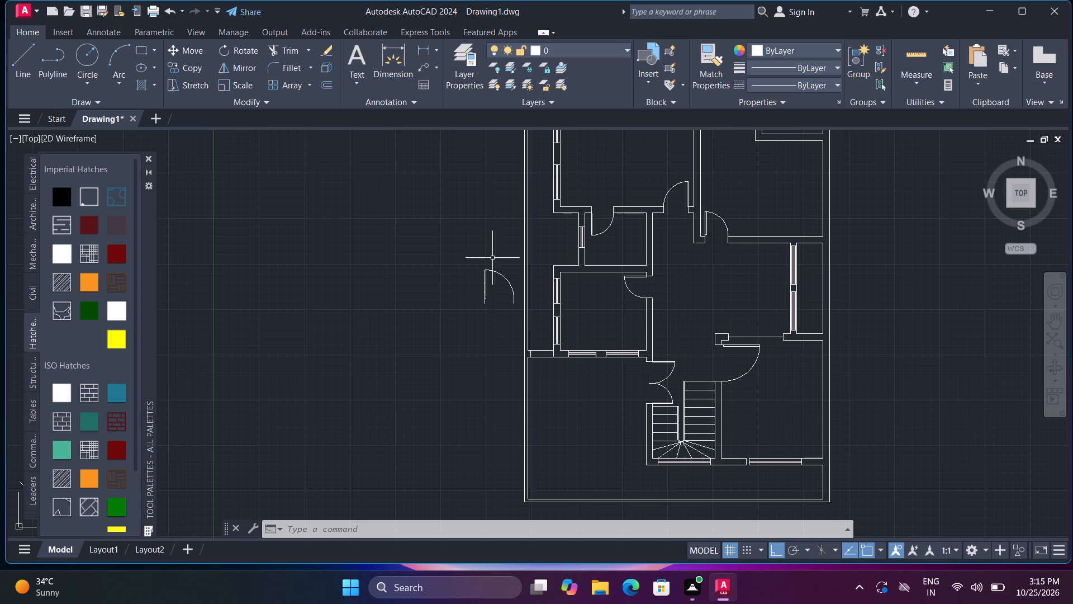
left_click(494, 270)
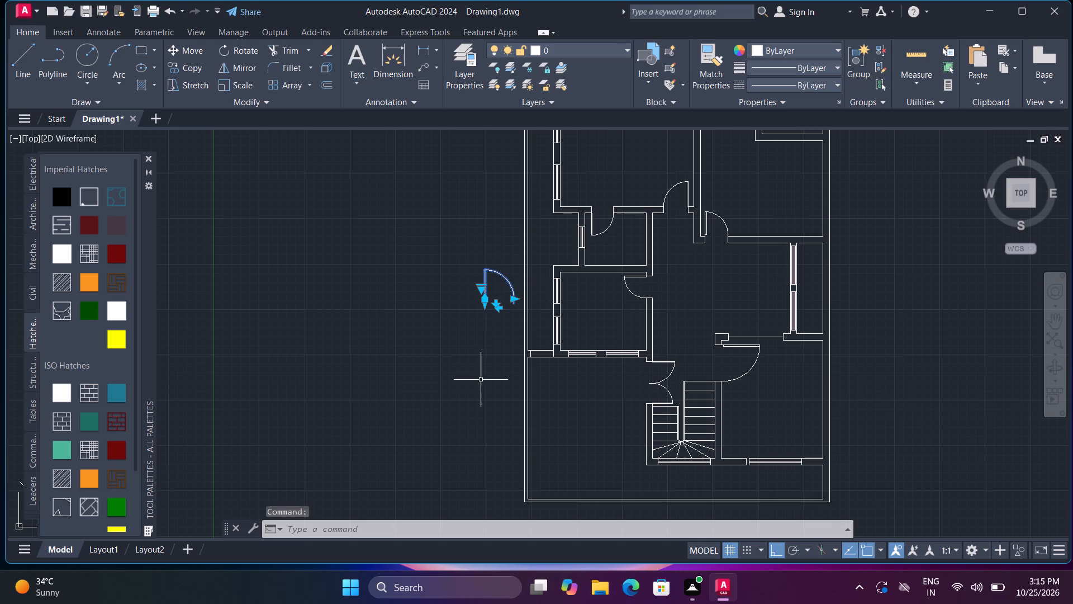
key("Delete")
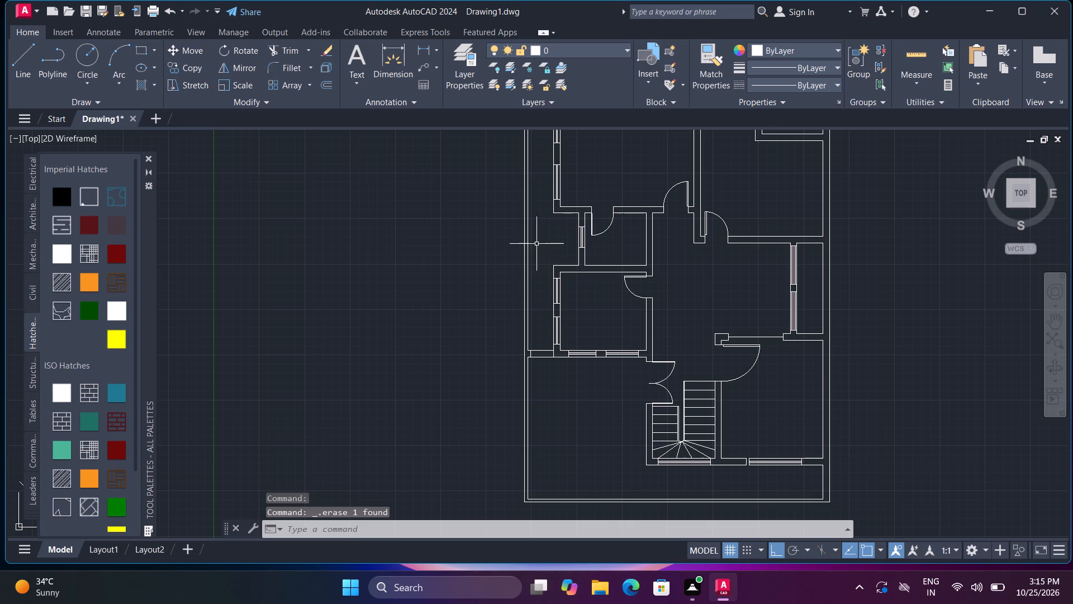
Draw a line from the inner corner of the lower door jamb leftward into the room above the lower left room.
left_click(26, 54)
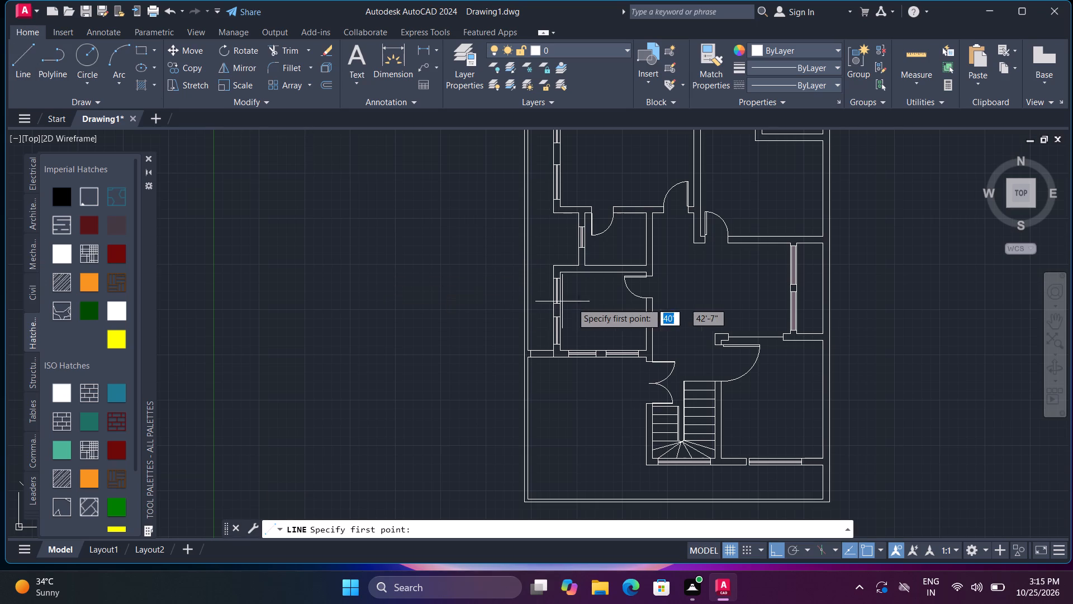
middle_click_drag(571, 305, 362, 320)
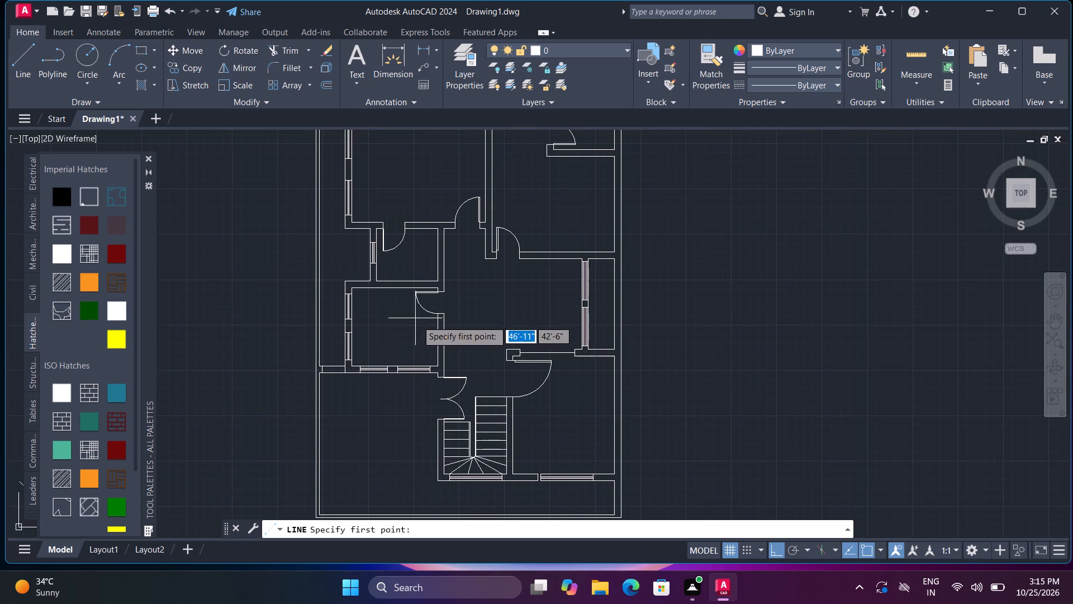
scroll(439, 318, "up", 2)
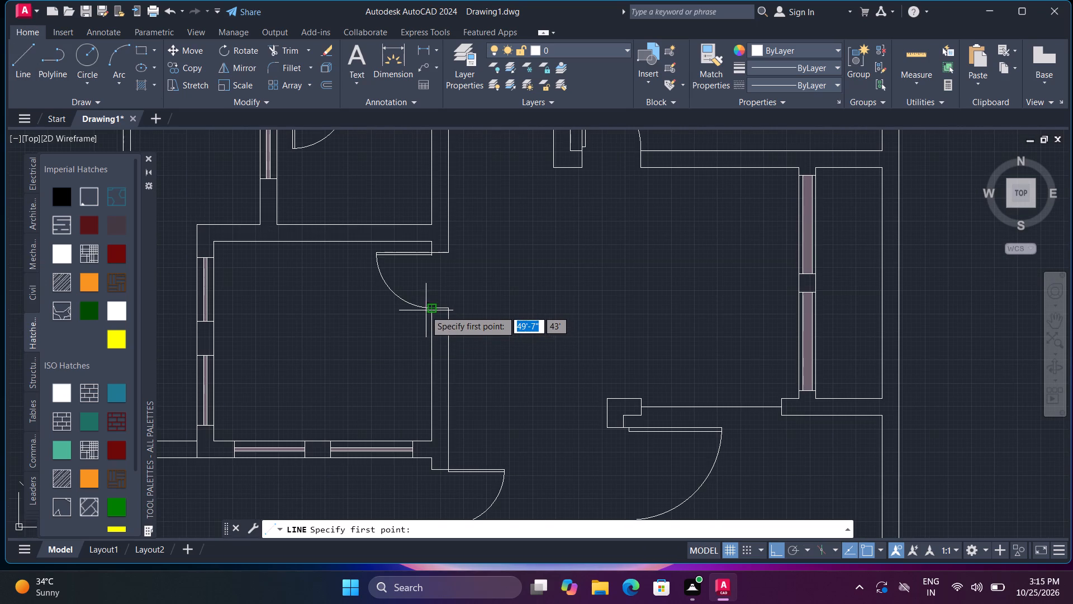
left_click(431, 310)
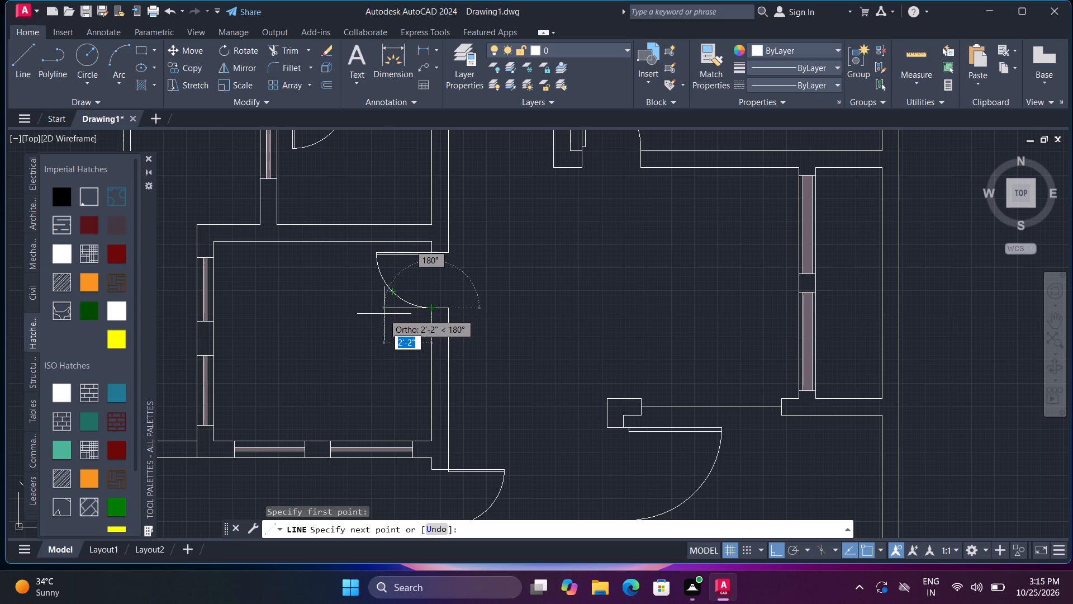
left_click(388, 315)
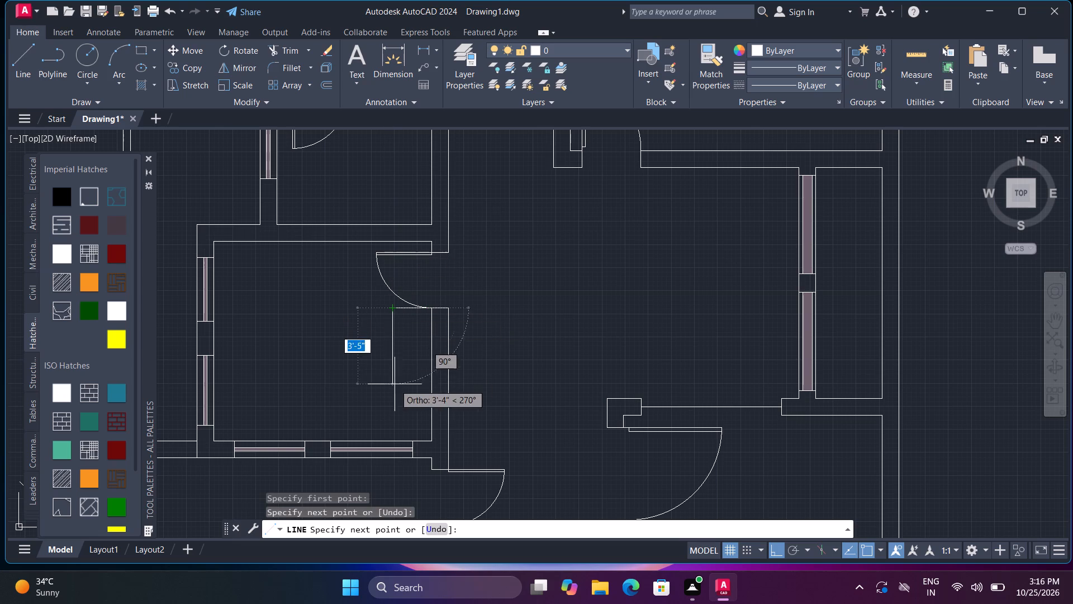
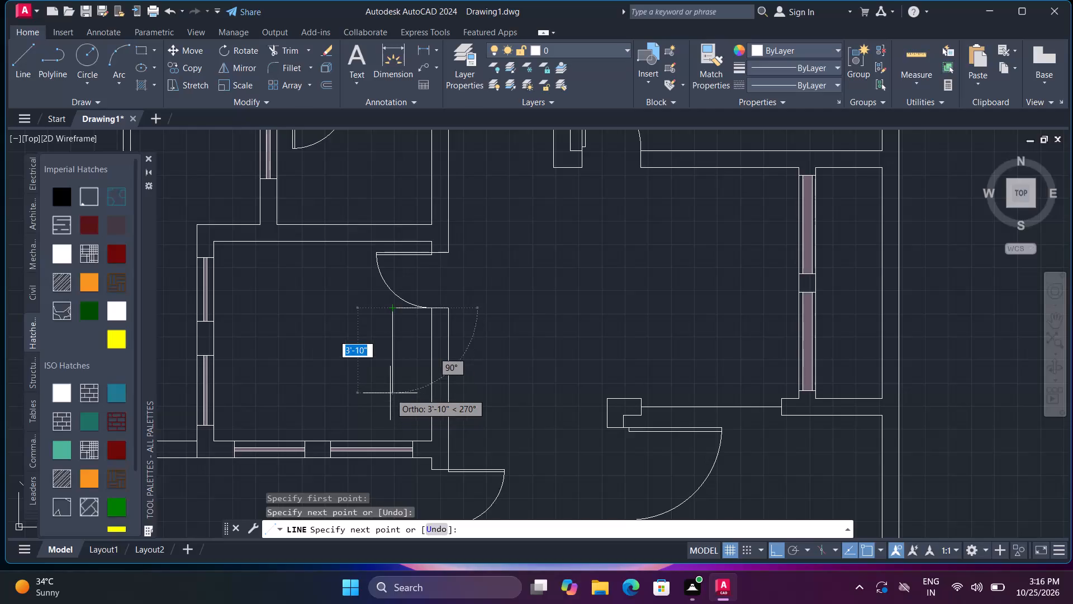
Complete the inner line outline in the small room below the bath-sized room: about 3'-10" down, across westward, about 6'-10" up to the wall.
left_click(390, 393)
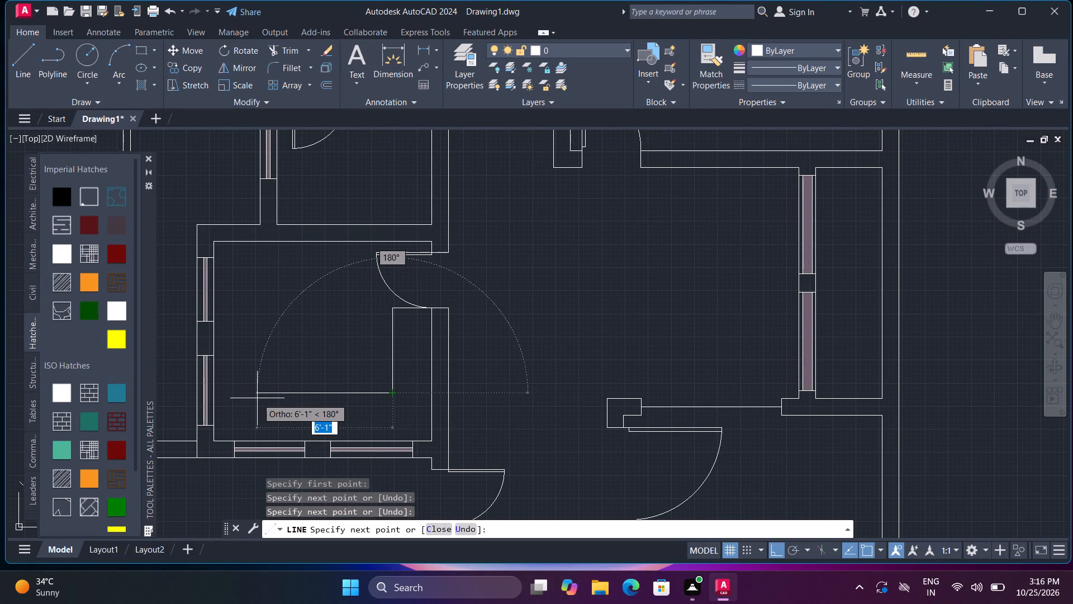
left_click(250, 392)
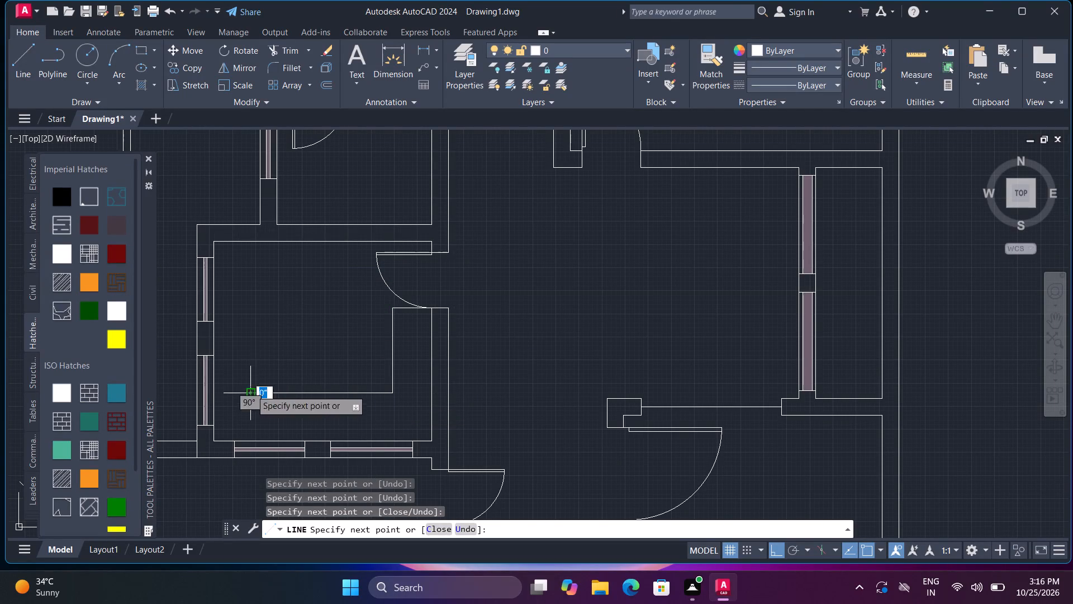
left_click(256, 242)
right_click(282, 273)
left_click(313, 298)
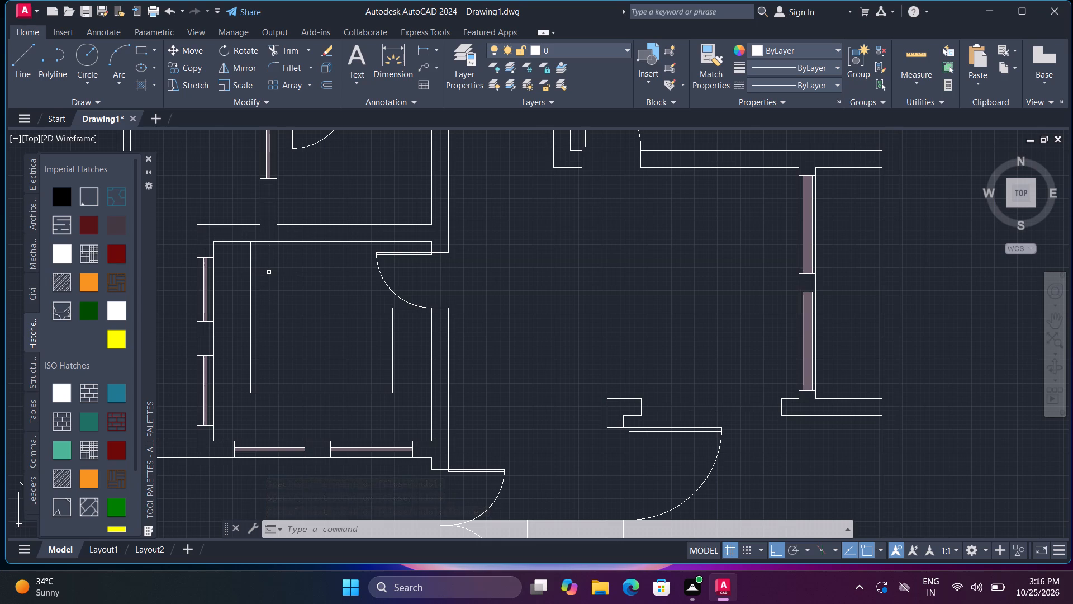
Insert the Vehicles - Imperial block from the Architectural tool palette in the hall east of the room with the new outline.
left_click(34, 218)
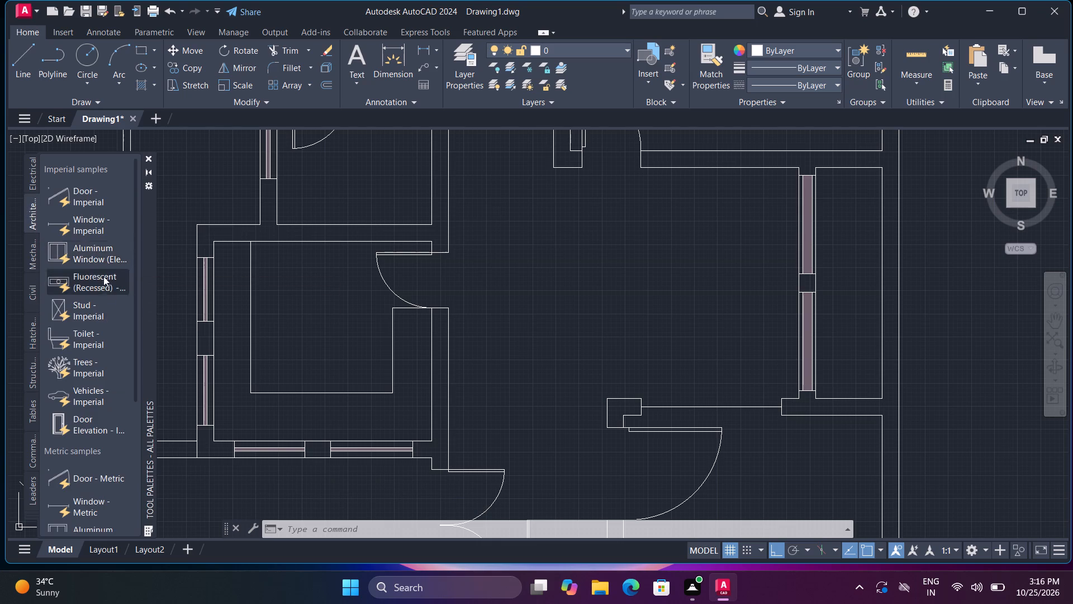
scroll(102, 328, "down", 2)
left_click_drag(97, 230, 98, 230)
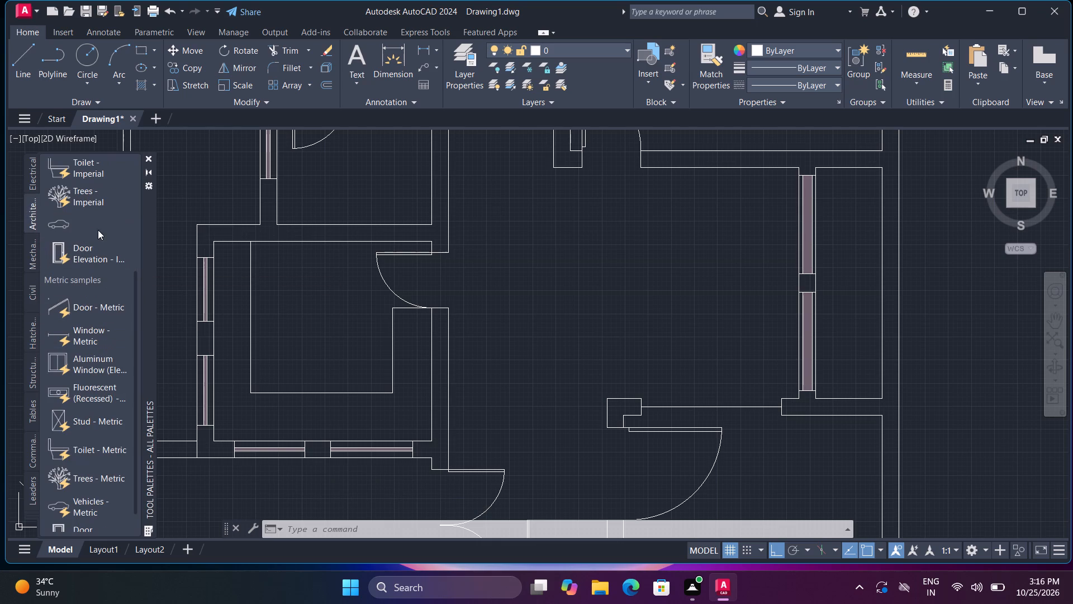
left_click_drag(98, 230, 307, 333)
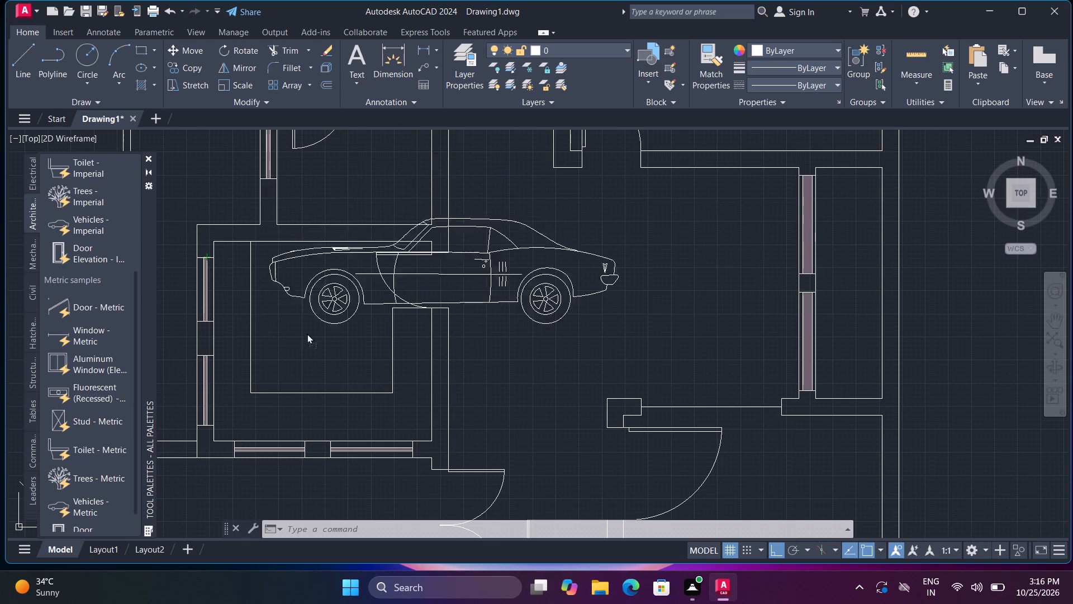
left_click_drag(307, 333, 444, 331)
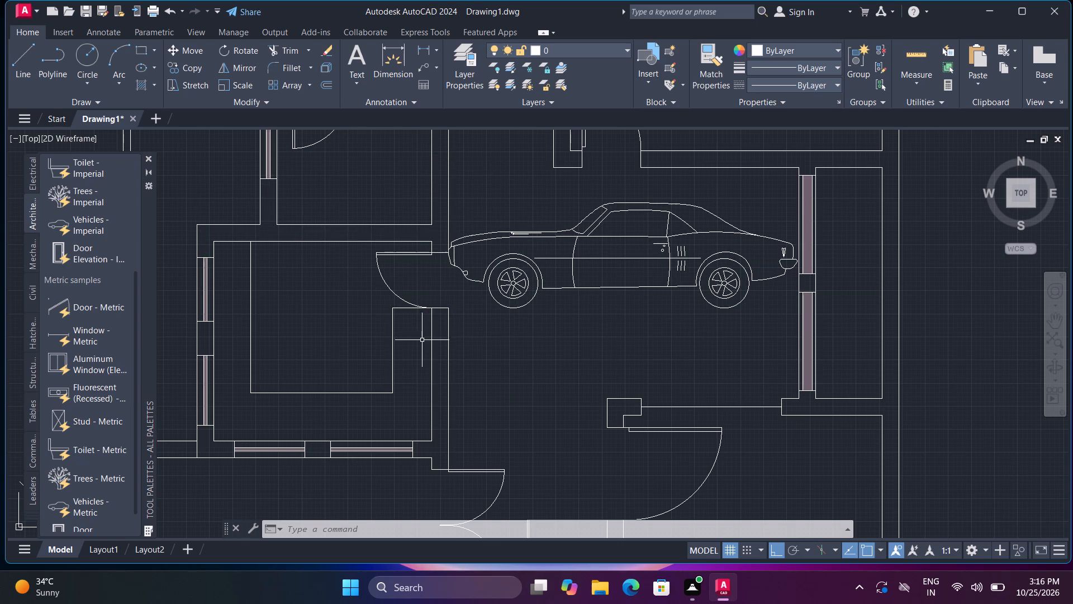
Look through the Architectural, Civil, Structural, Hatches, Mechanical and Electrical tool palettes for usable blocks, and close the palettes.
scroll(102, 350, "down", 4)
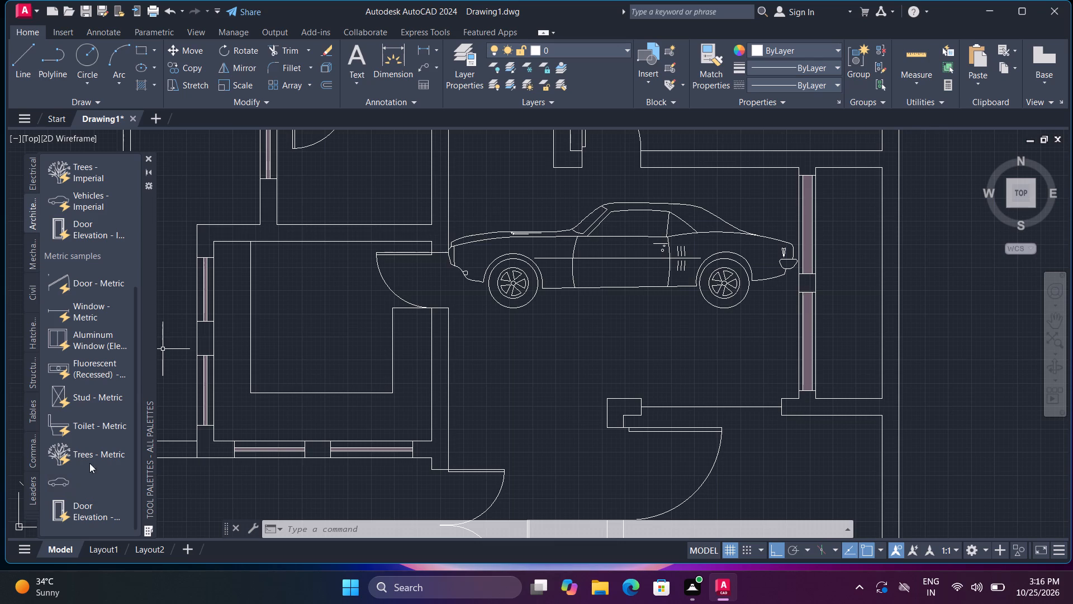
scroll(82, 361, "up", 7)
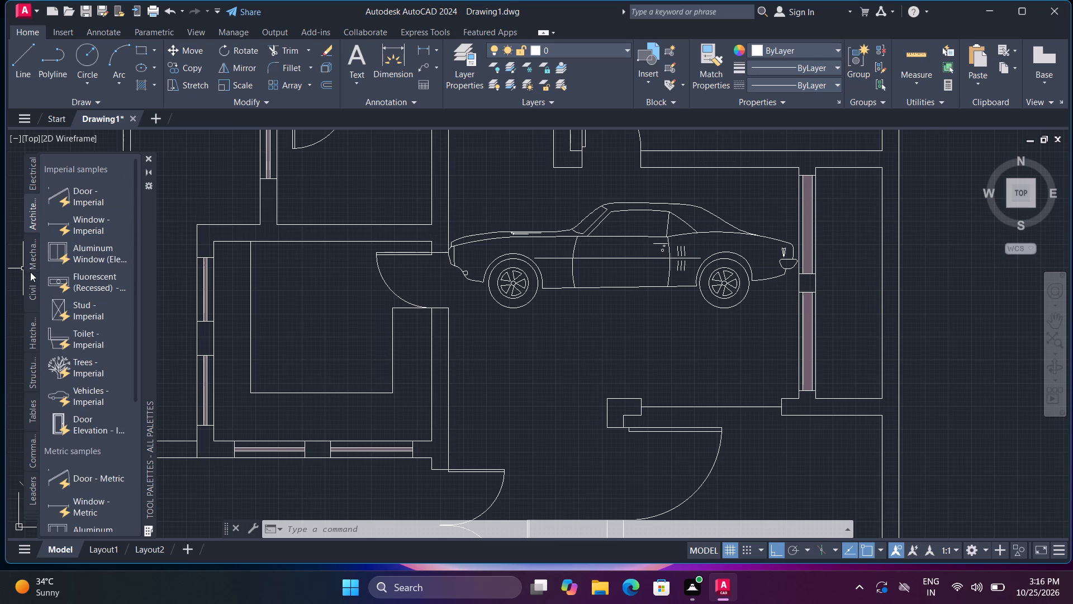
left_click(27, 299)
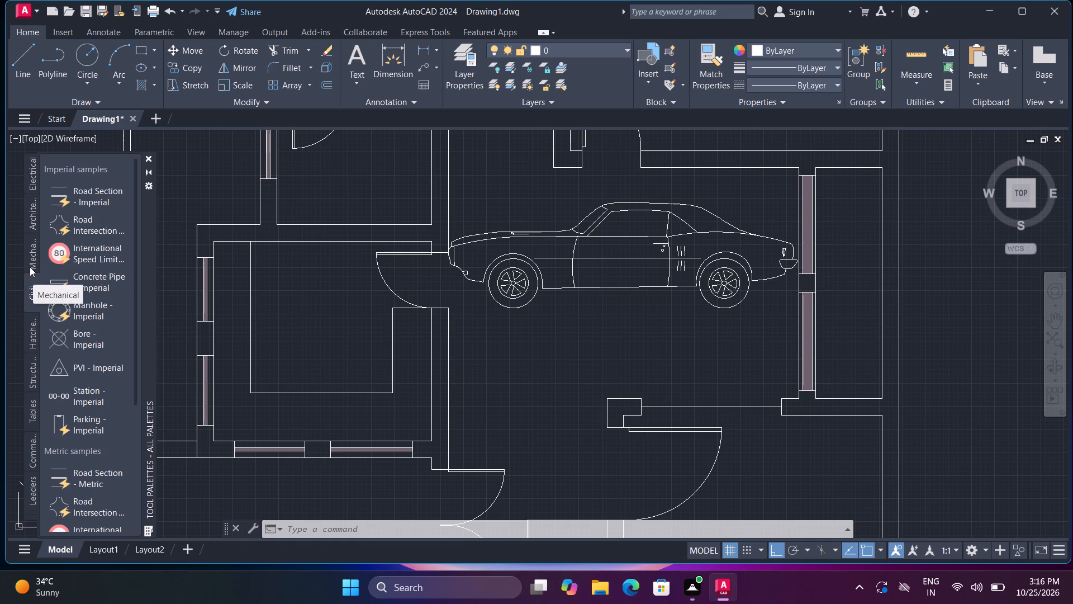
left_click(32, 361)
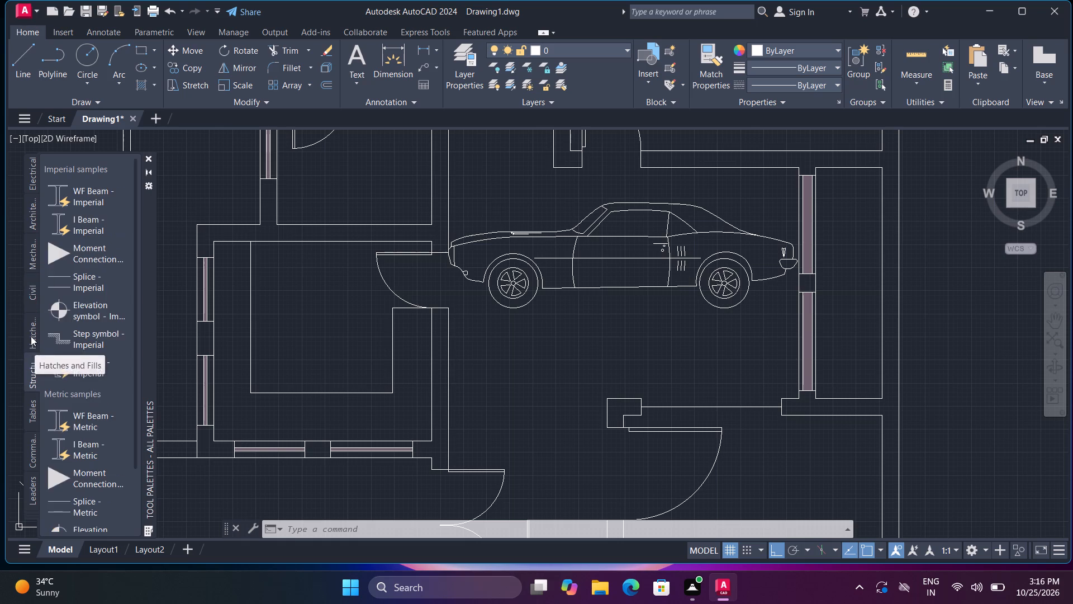
left_click(31, 336)
left_click(32, 284)
left_click(36, 261)
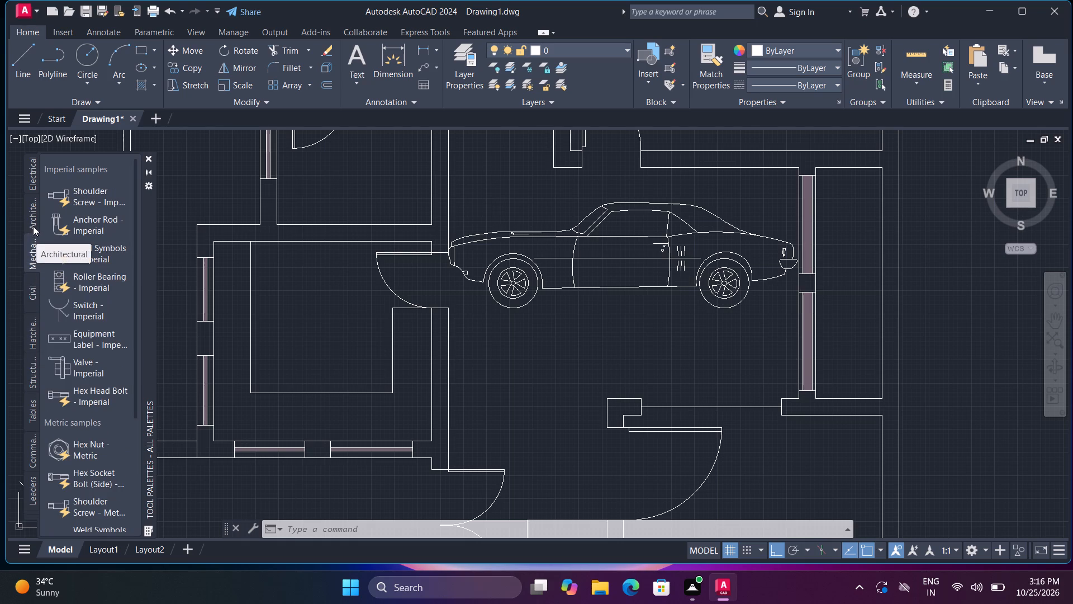
scroll(90, 326, "down", 3)
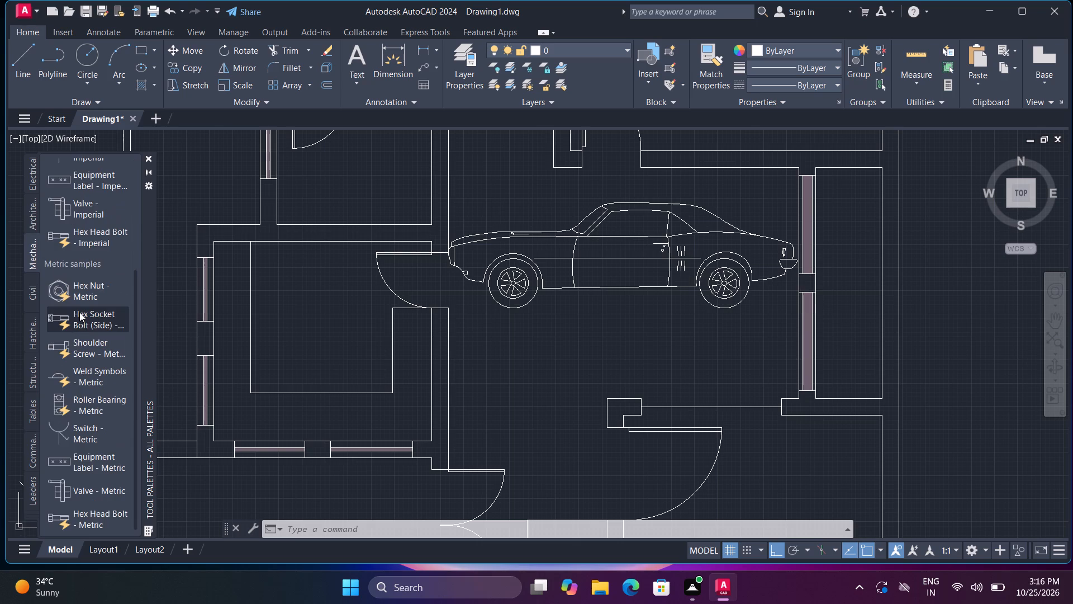
scroll(79, 312, "down", 5)
scroll(74, 296, "up", 7)
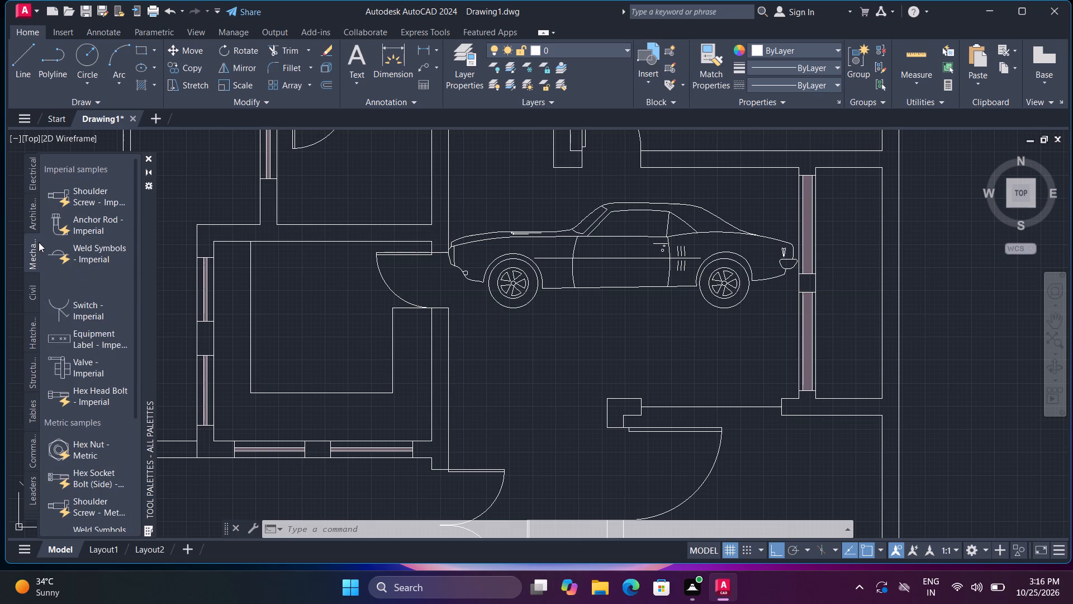
left_click(29, 221)
left_click(33, 180)
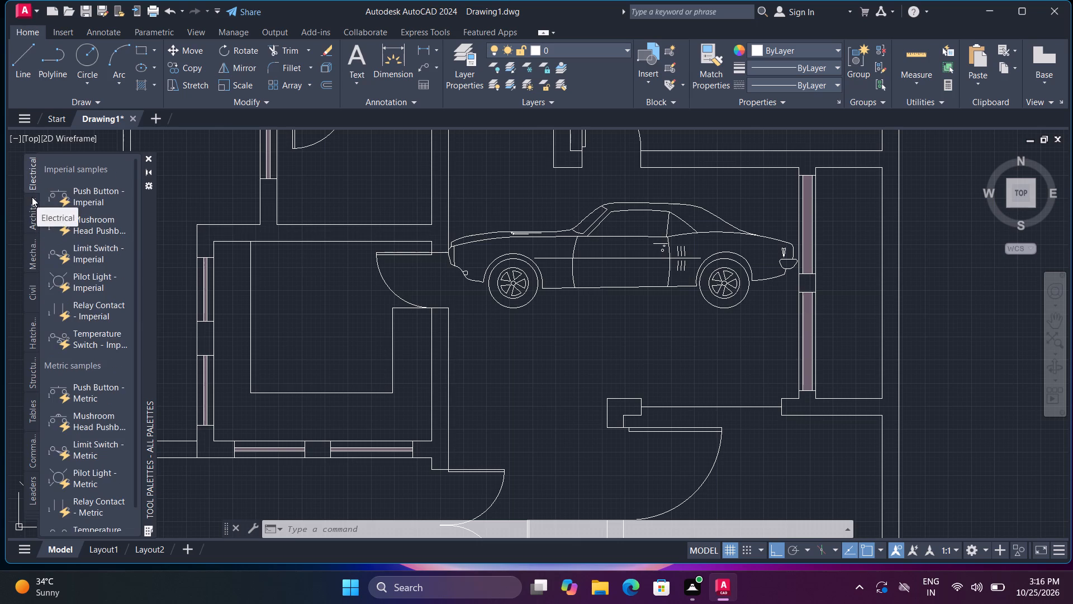
left_click(31, 199)
left_click(146, 161)
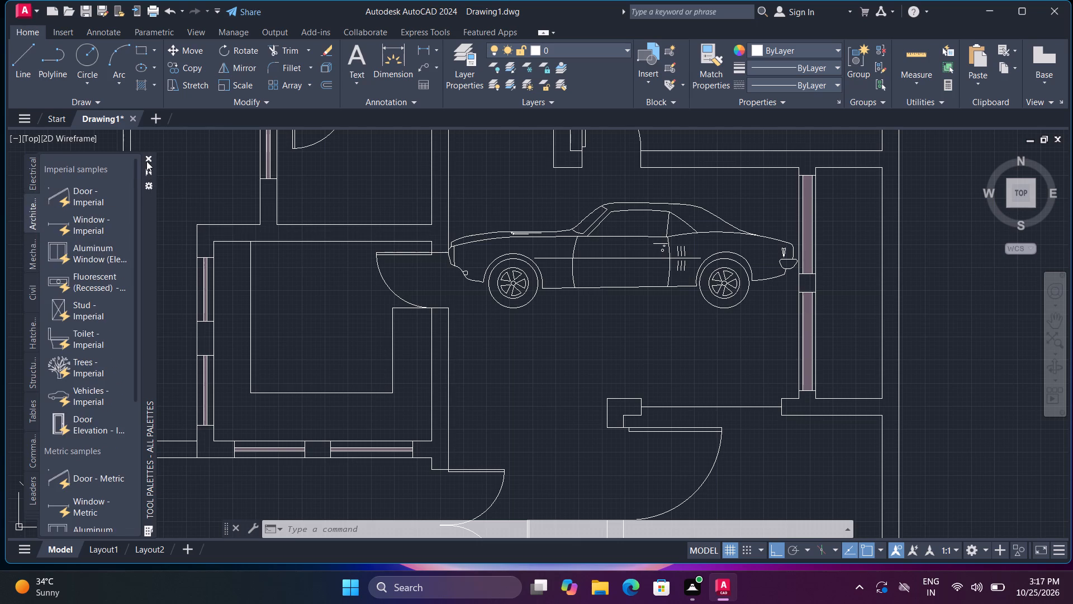
Move the car block straight down out of the hall to the empty area below the floor plan.
scroll(333, 243, "down", 3)
middle_click_drag(436, 309, 419, 295)
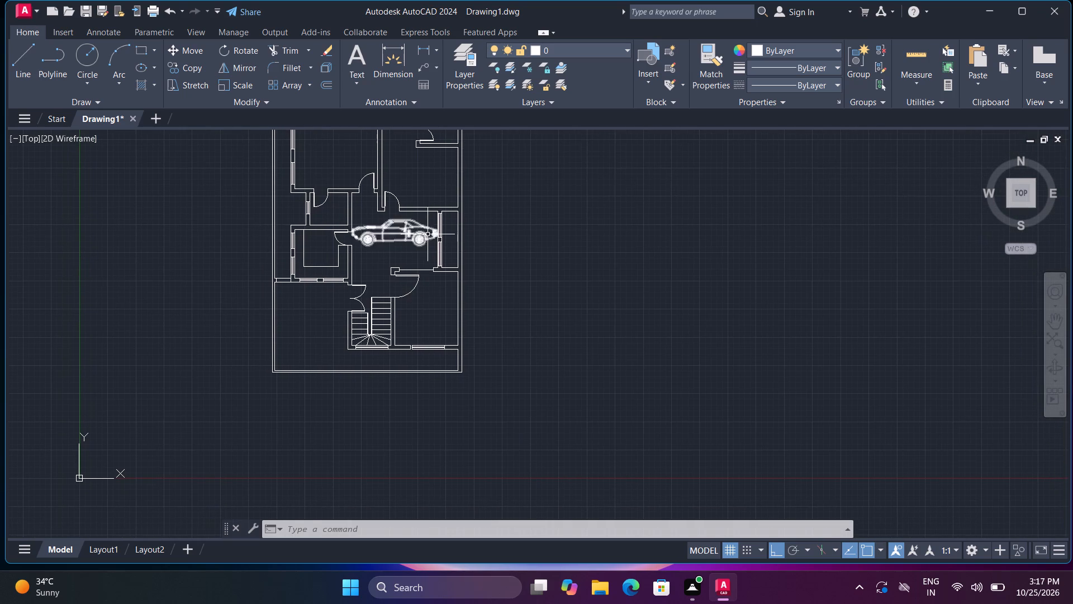
left_click(428, 233)
left_click(425, 239)
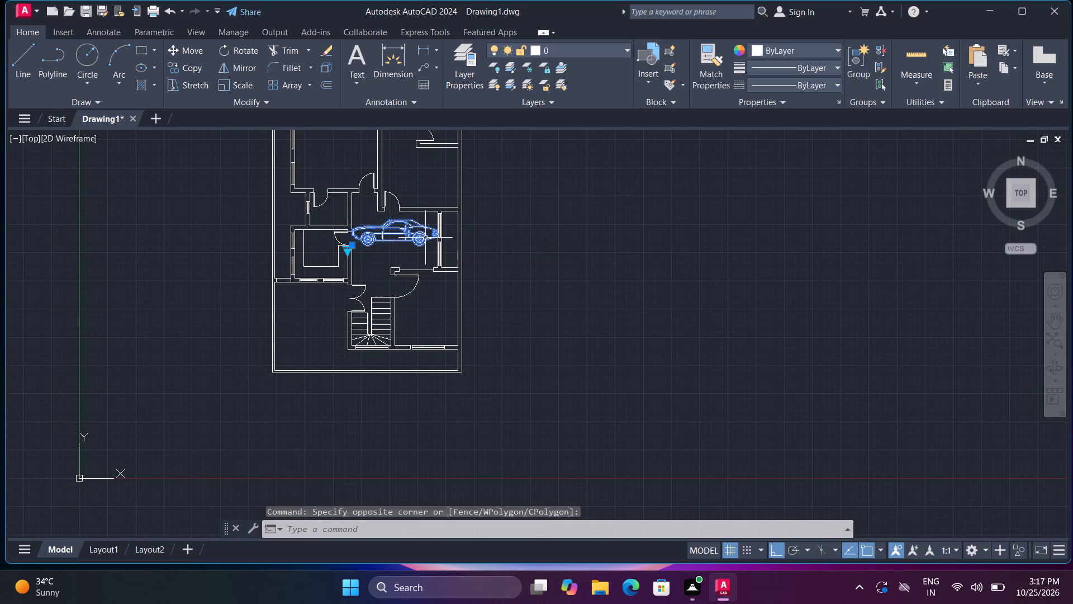
key("m")
key("space")
left_click(426, 236)
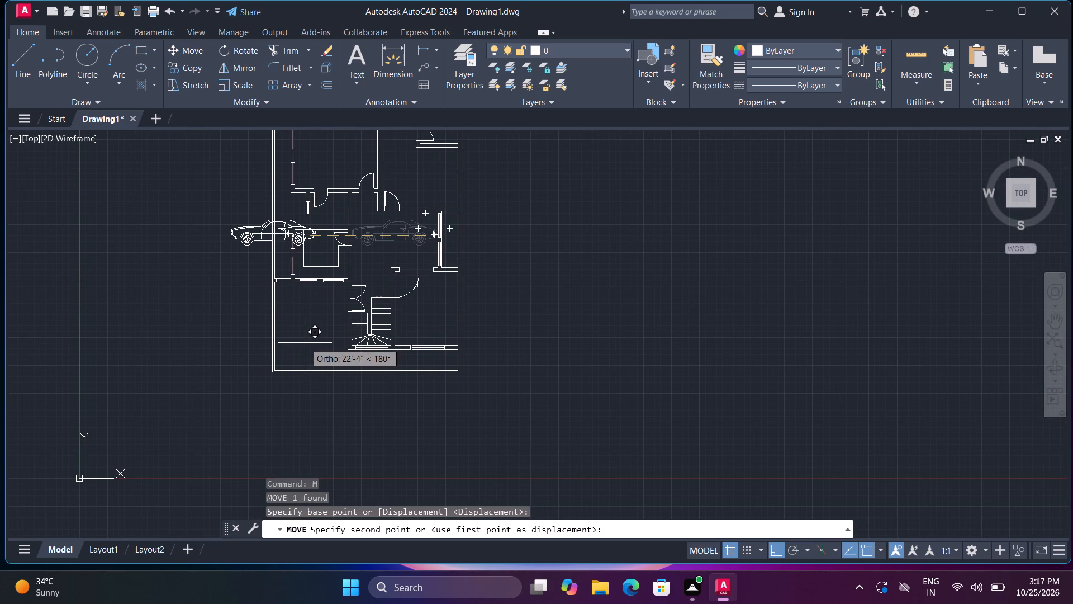
left_click(277, 422)
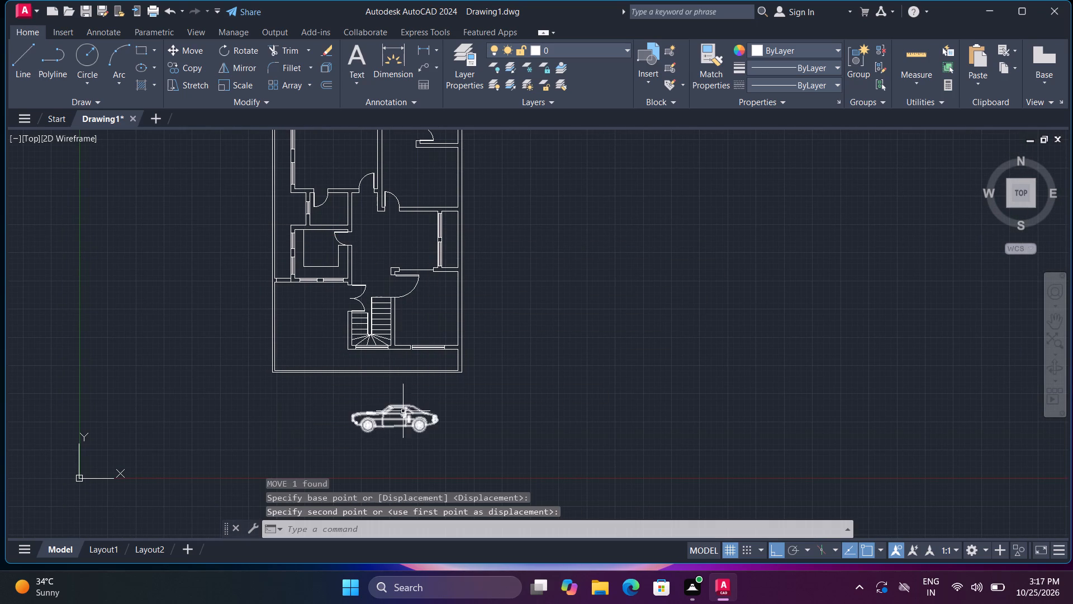
Insert the Hot Tub block from Landscaping.dwg in DesignCenter, placing it in the empty area beside the floor plan.
middle_click_drag(454, 329, 466, 434)
middle_click(466, 434)
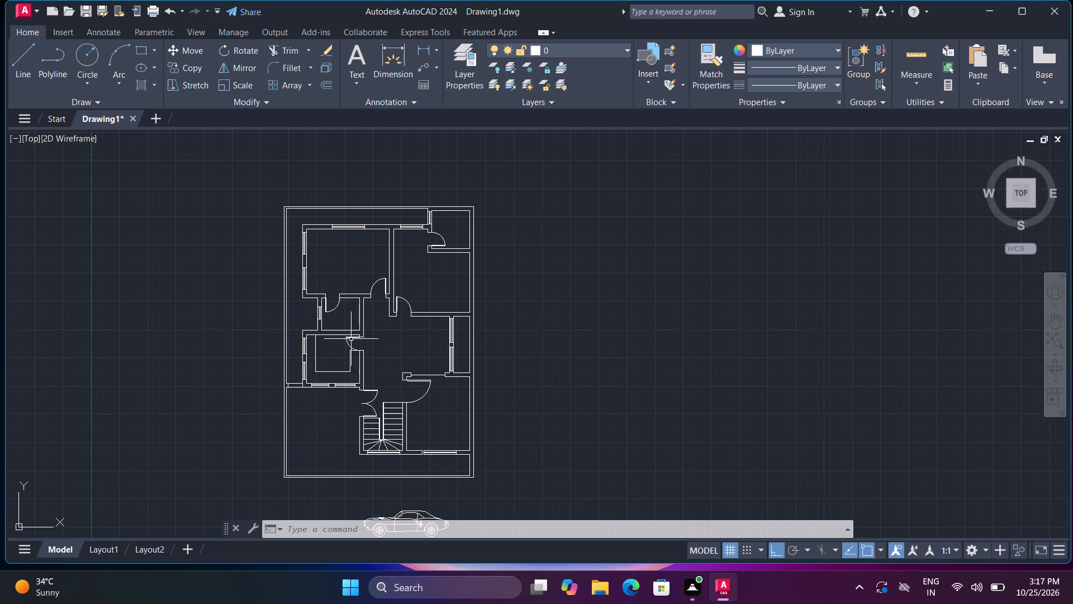
key("ctrl+2")
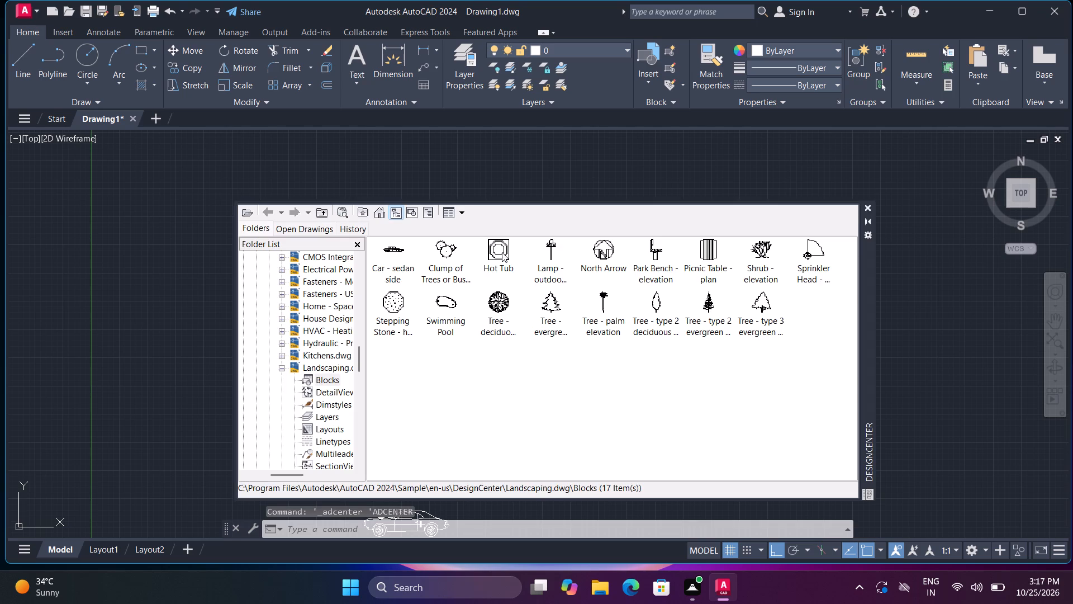
left_click_drag(501, 252, 563, 184)
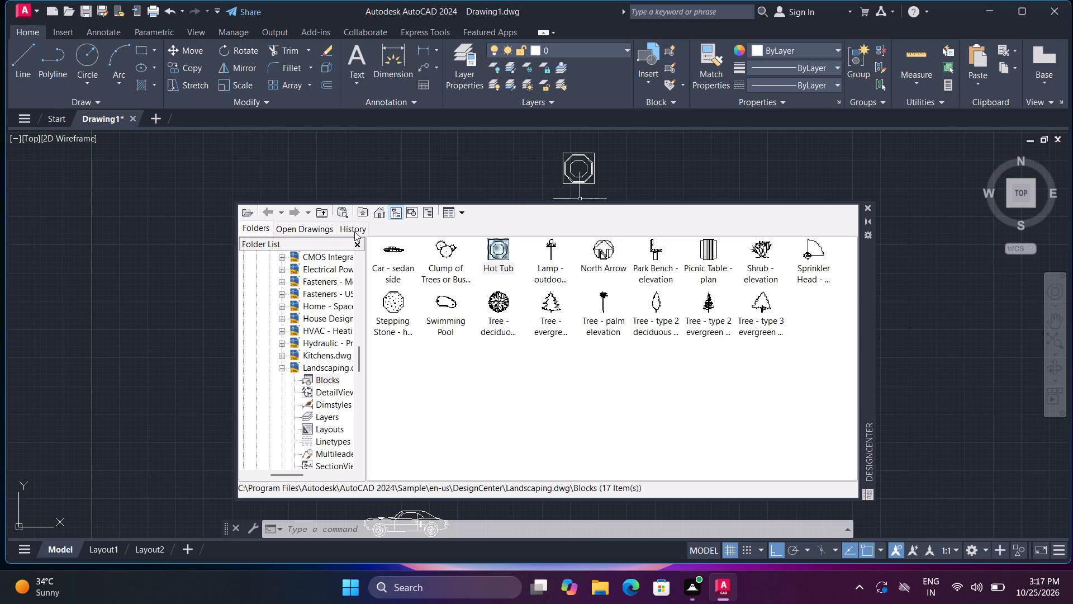
Insert the Range-Oven - 30 in top and Sink-single - 30 in top blocks from Kitchens.dwg near the hot tub.
left_click(377, 215)
double_click(500, 252)
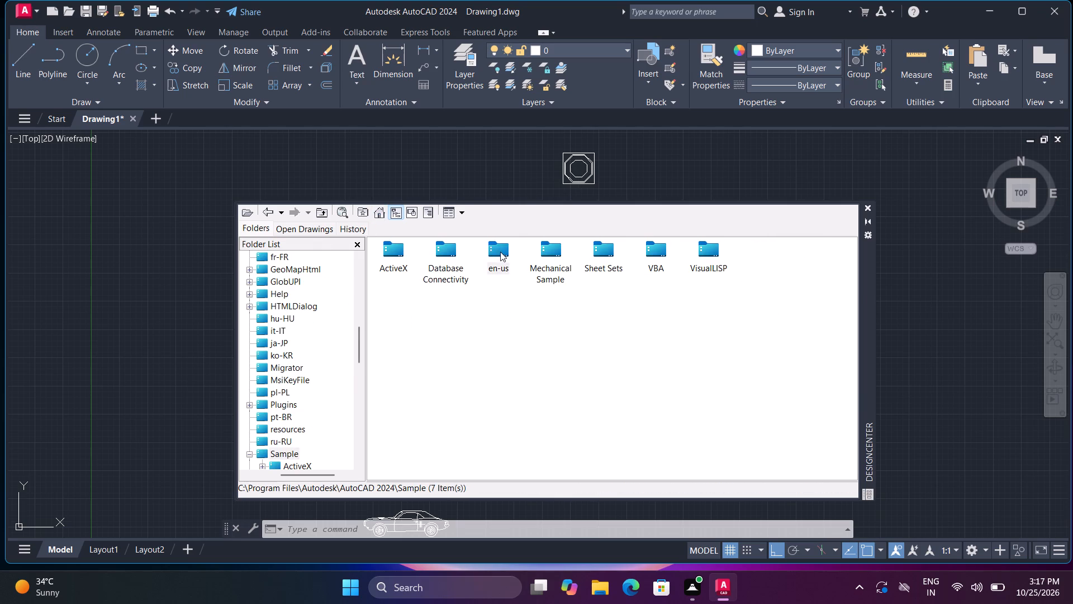
double_click(405, 253)
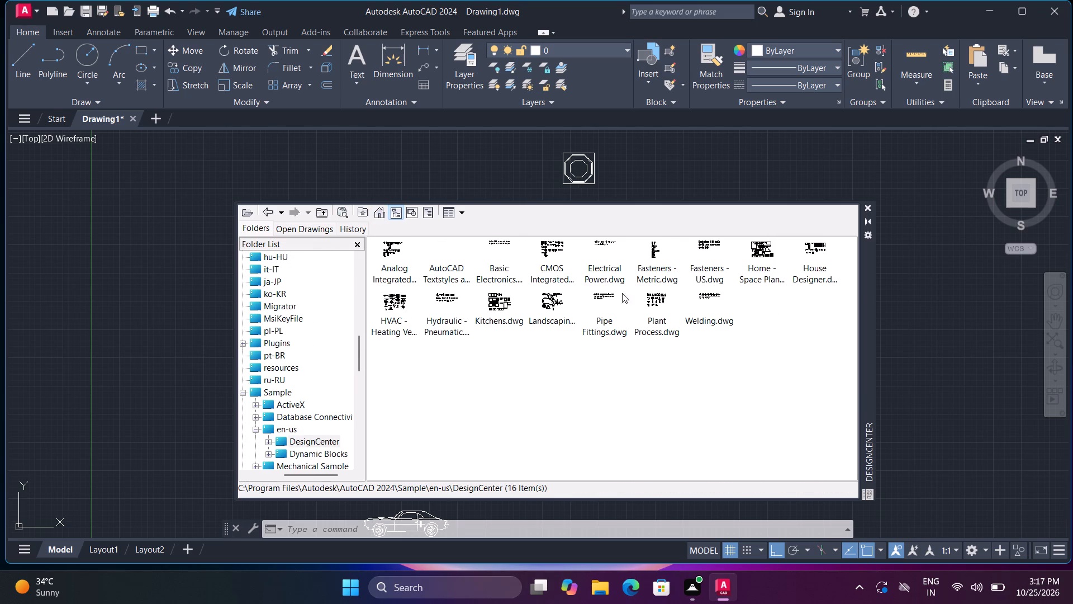
double_click(505, 307)
double_click(398, 262)
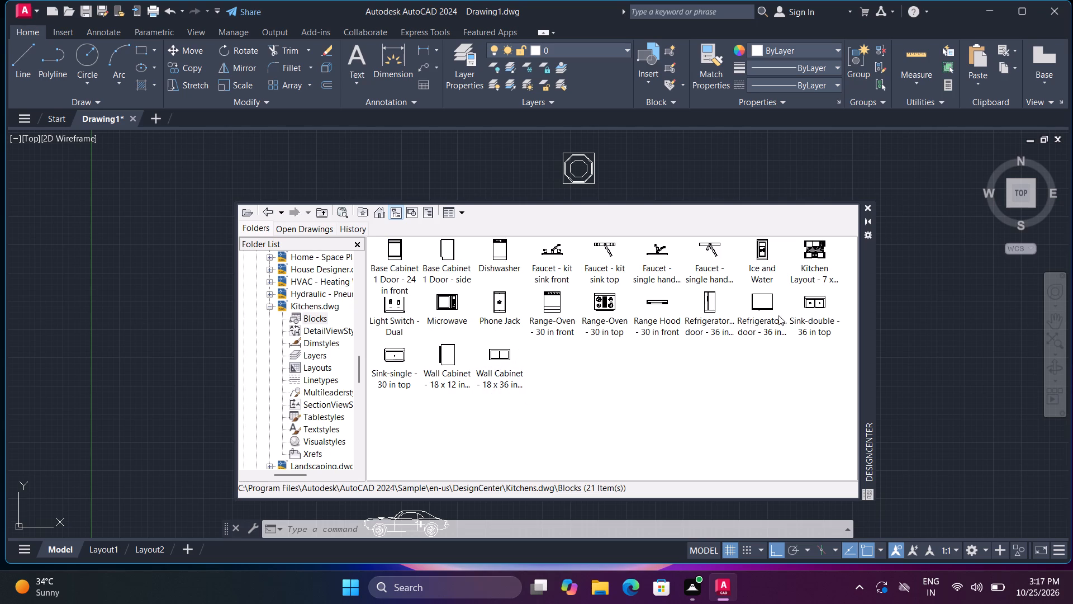
left_click_drag(604, 300, 667, 148)
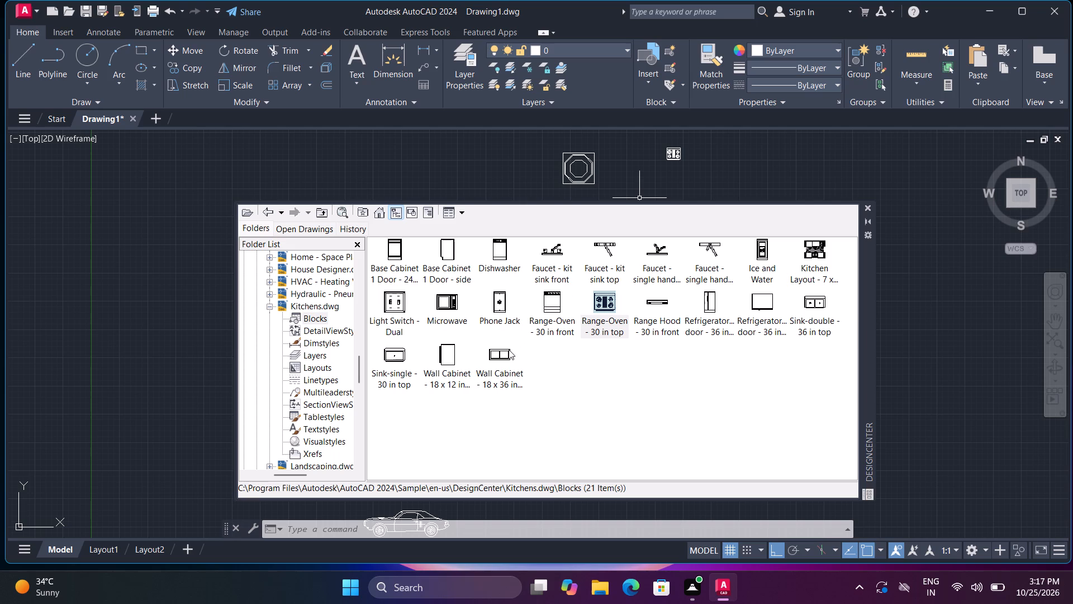
left_click_drag(388, 357, 647, 172)
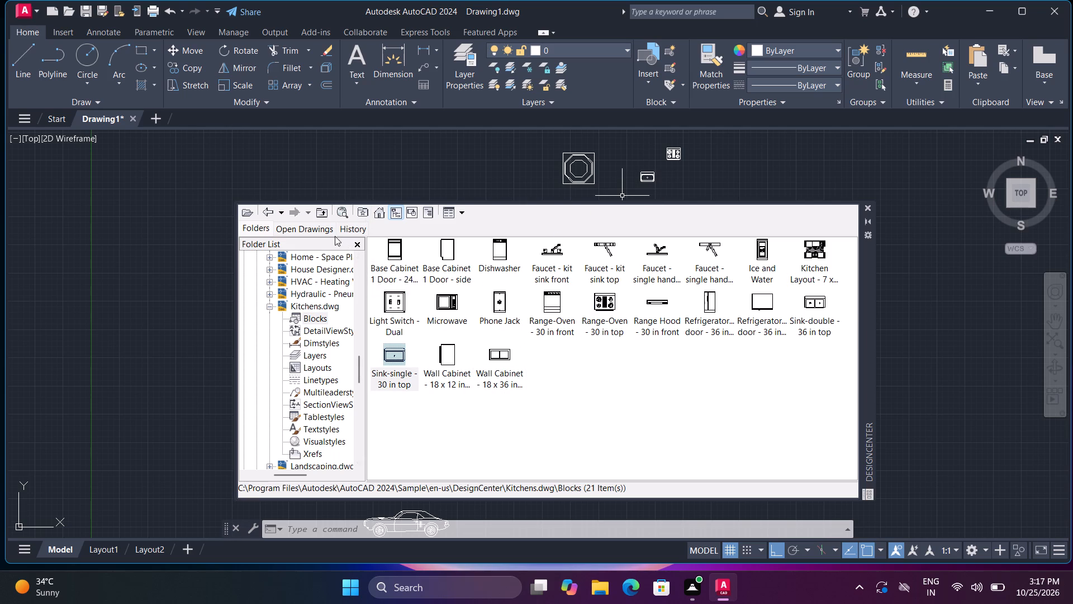
Insert the Bed - Queen block from Home - Space Planner.dwg beside the hot tub, outside the floor plan.
left_click(269, 210)
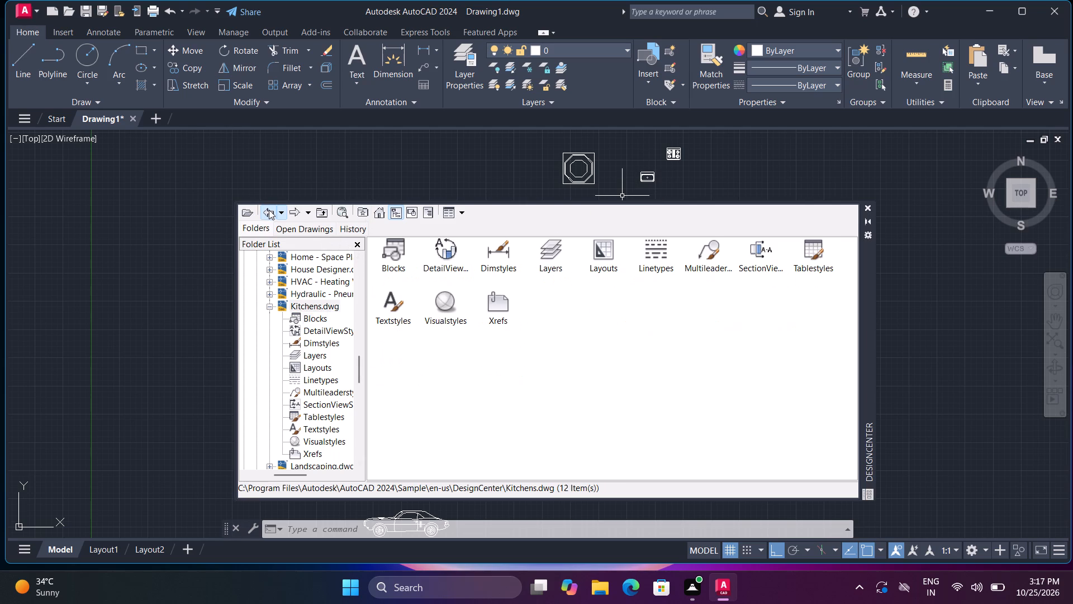
left_click(270, 205)
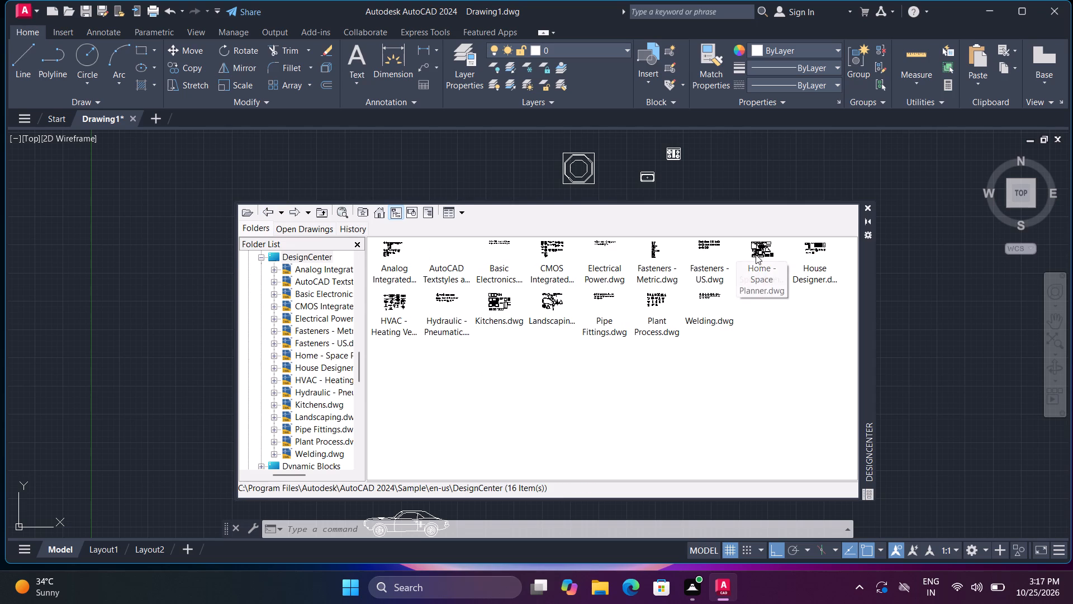
double_click(756, 254)
left_click(402, 259)
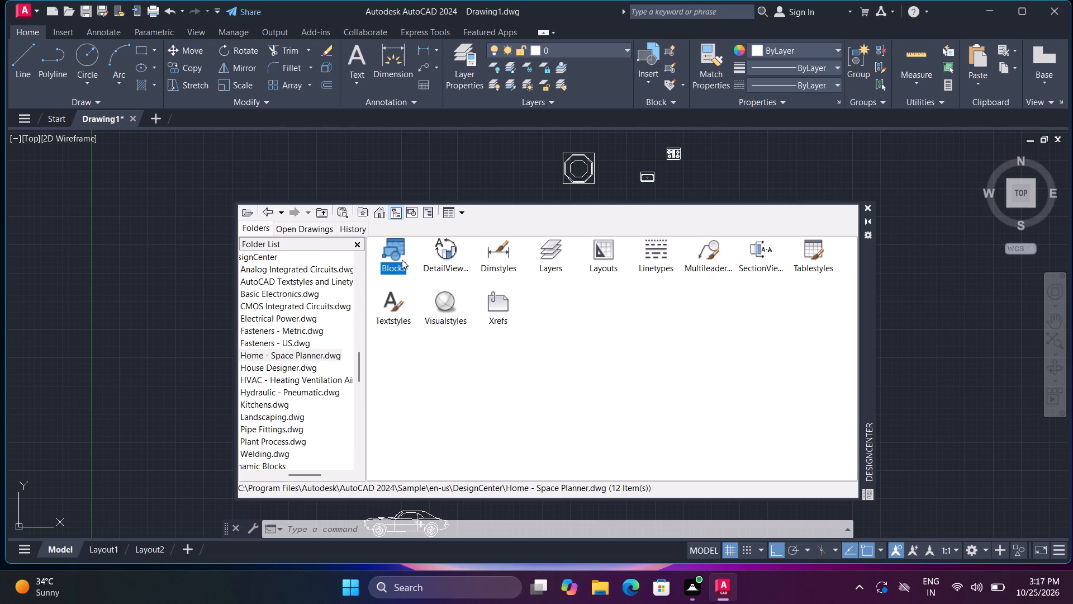
left_click(402, 259)
double_click(402, 257)
left_click_drag(394, 257, 439, 247)
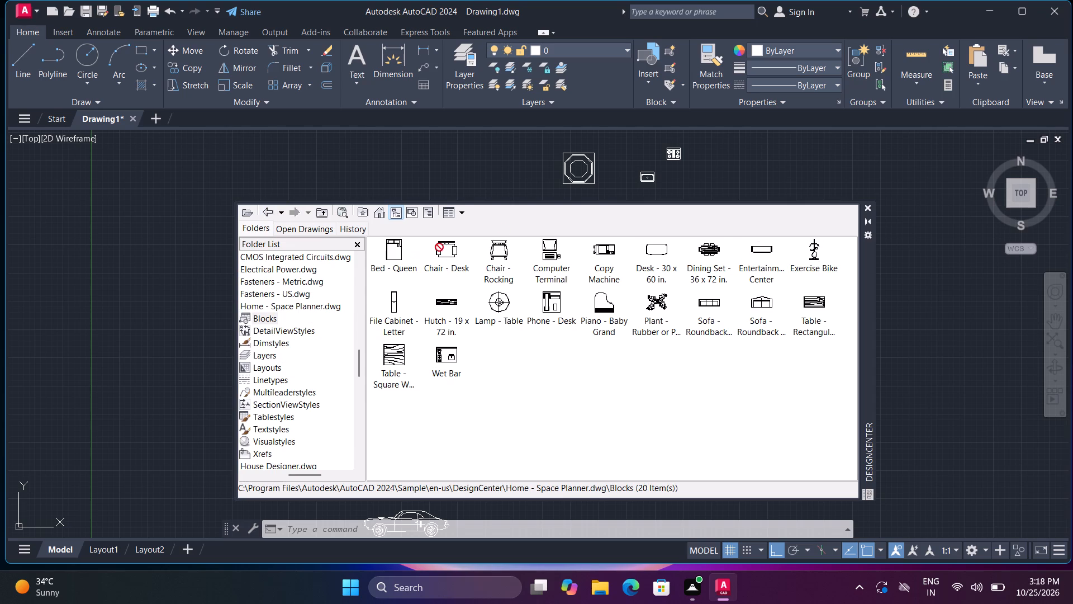
left_click_drag(439, 247, 514, 150)
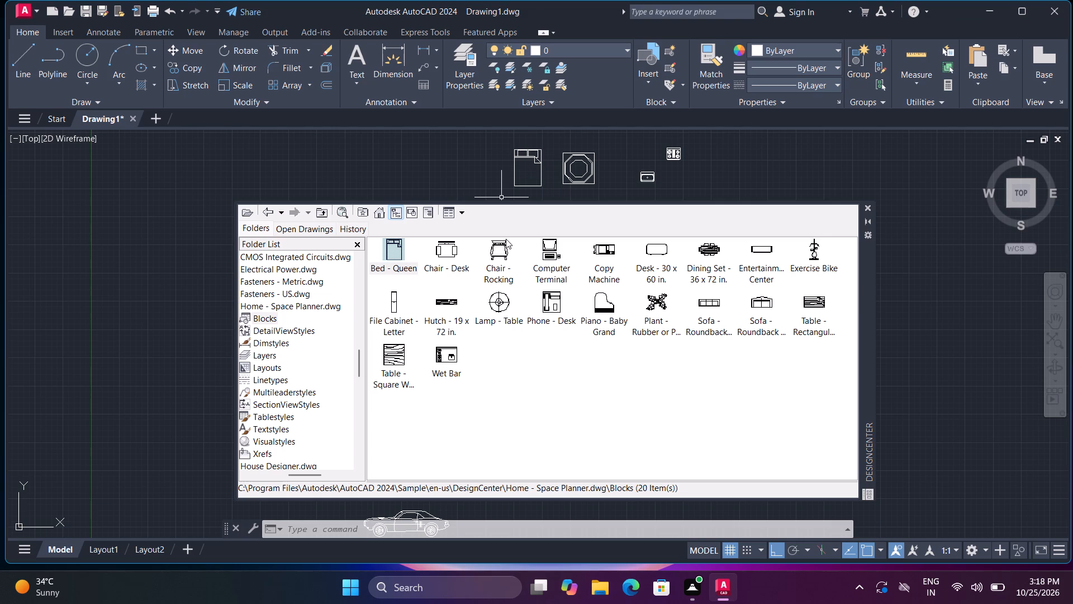
Insert the Toilet - top and Sink - Oval top blocks from House Designer.dwg near the kitchen blocks, and close DesignCenter.
left_click(271, 213)
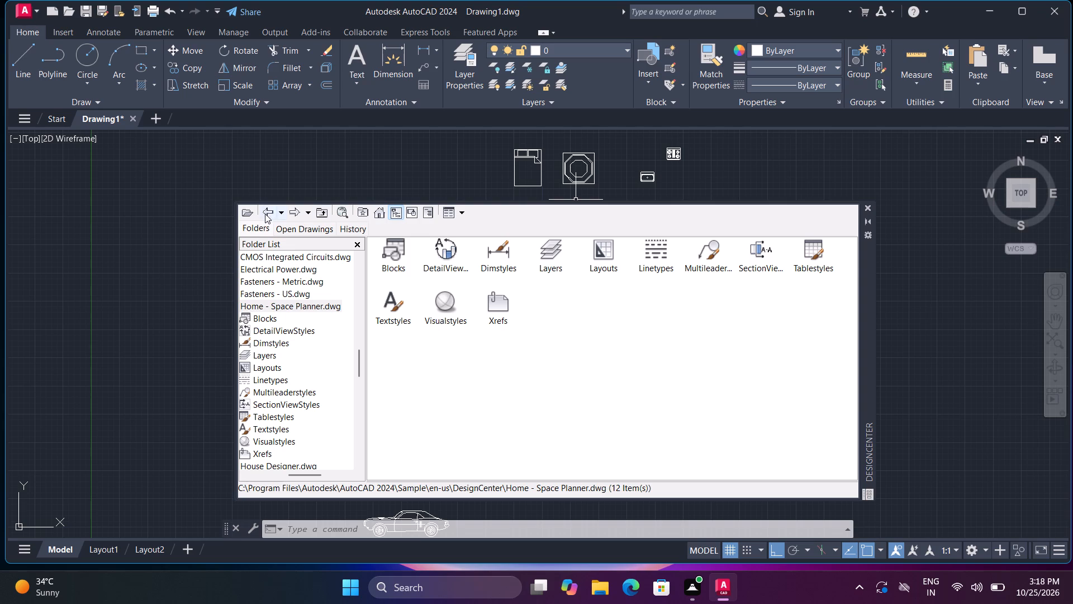
left_click(268, 213)
double_click(814, 254)
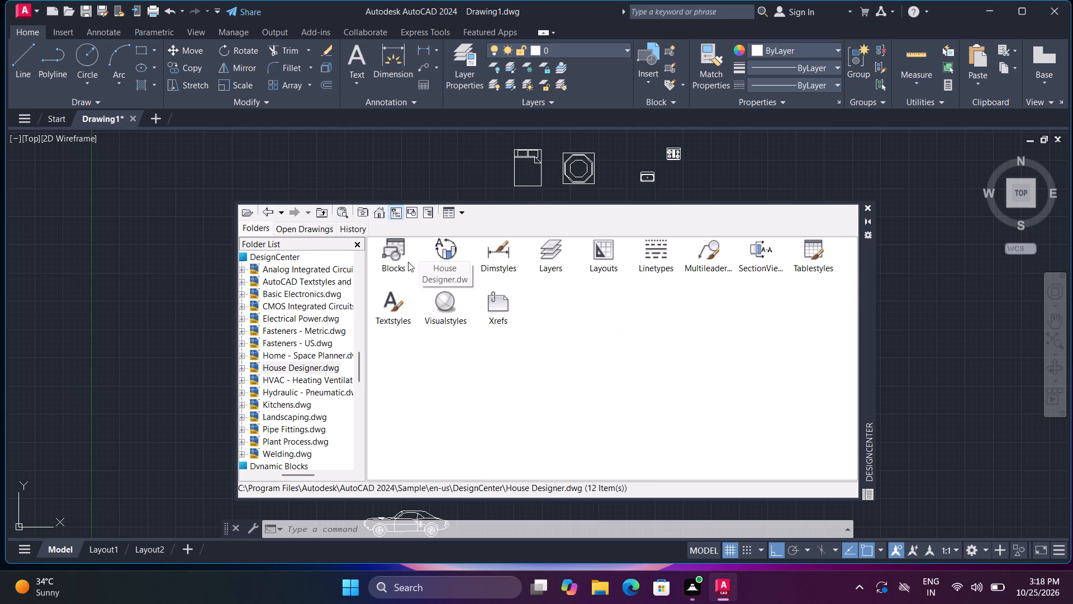
double_click(400, 244)
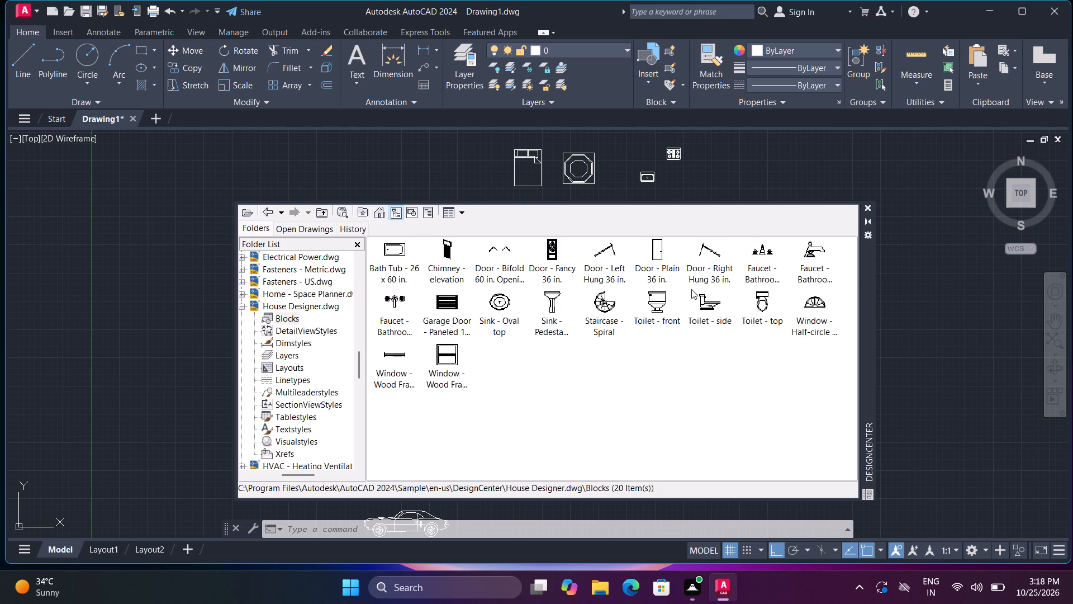
left_click_drag(755, 308, 772, 170)
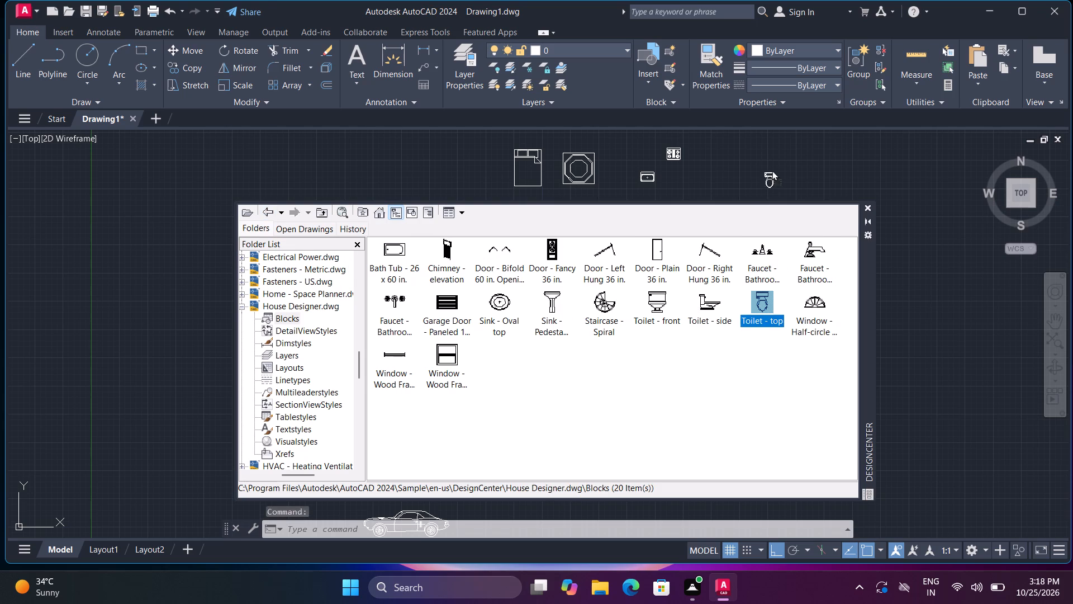
left_click_drag(772, 170, 775, 168)
left_click_drag(498, 309, 814, 177)
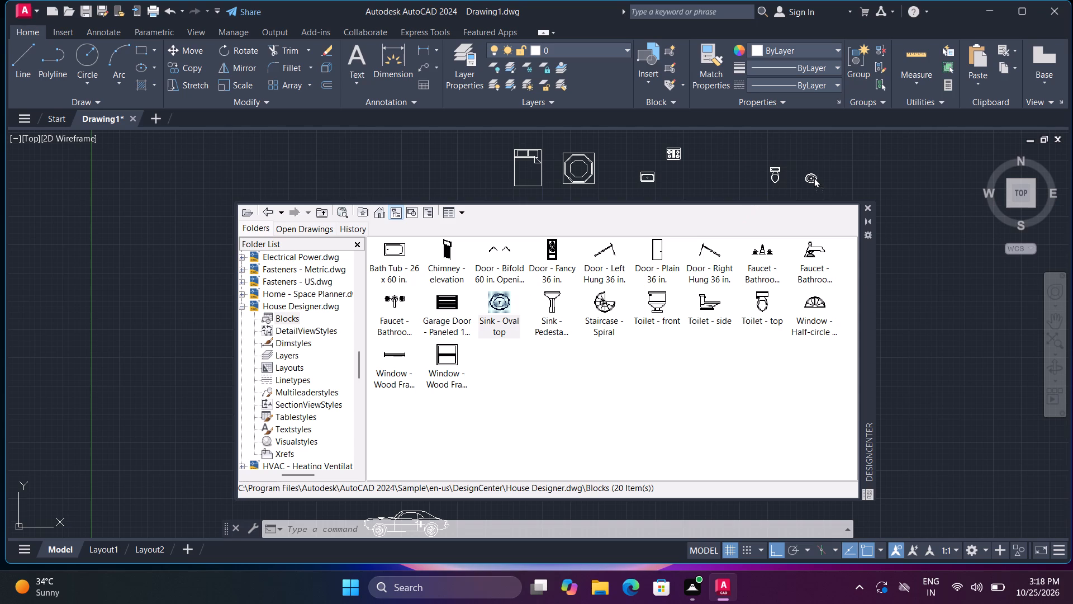
left_click_drag(814, 177, 818, 174)
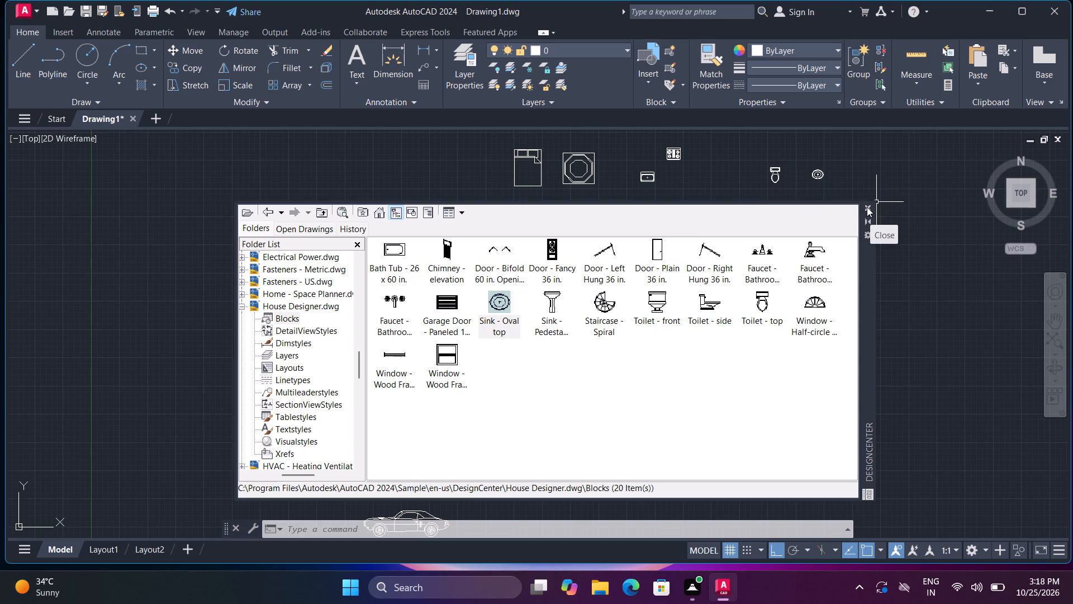
left_click(867, 207)
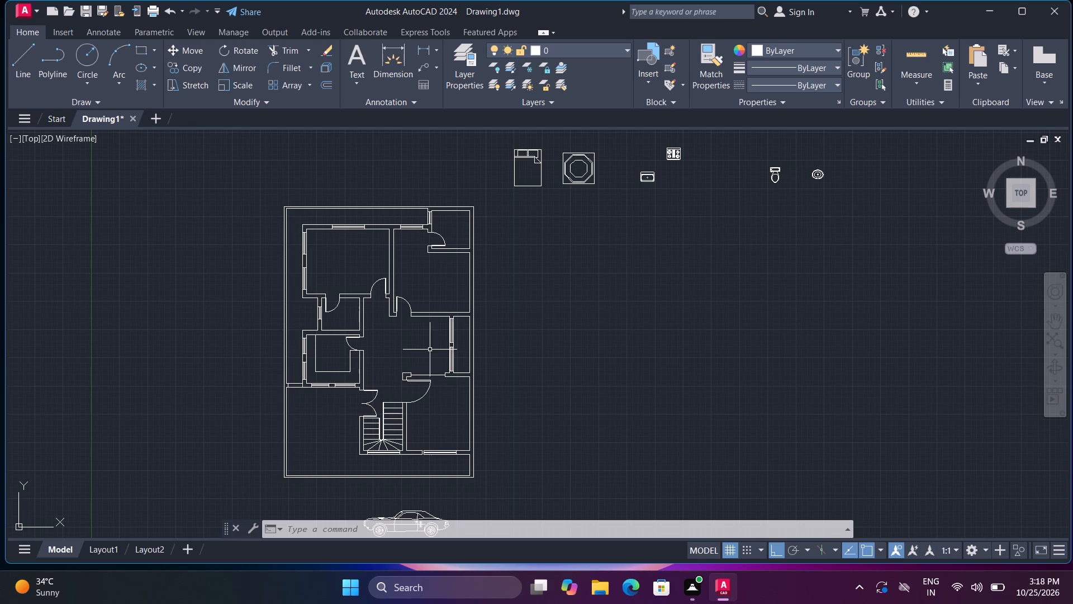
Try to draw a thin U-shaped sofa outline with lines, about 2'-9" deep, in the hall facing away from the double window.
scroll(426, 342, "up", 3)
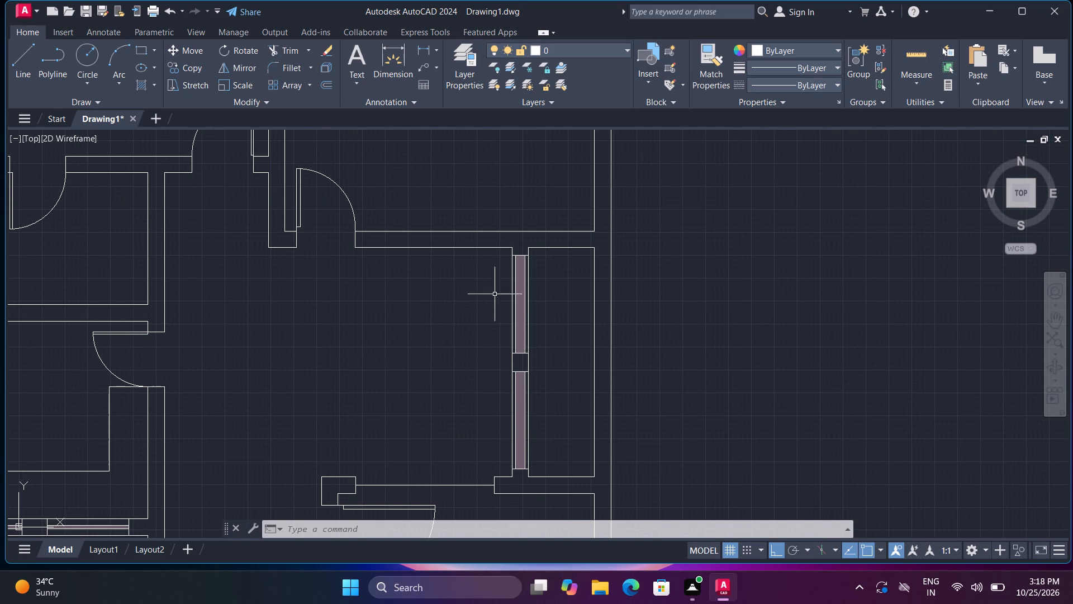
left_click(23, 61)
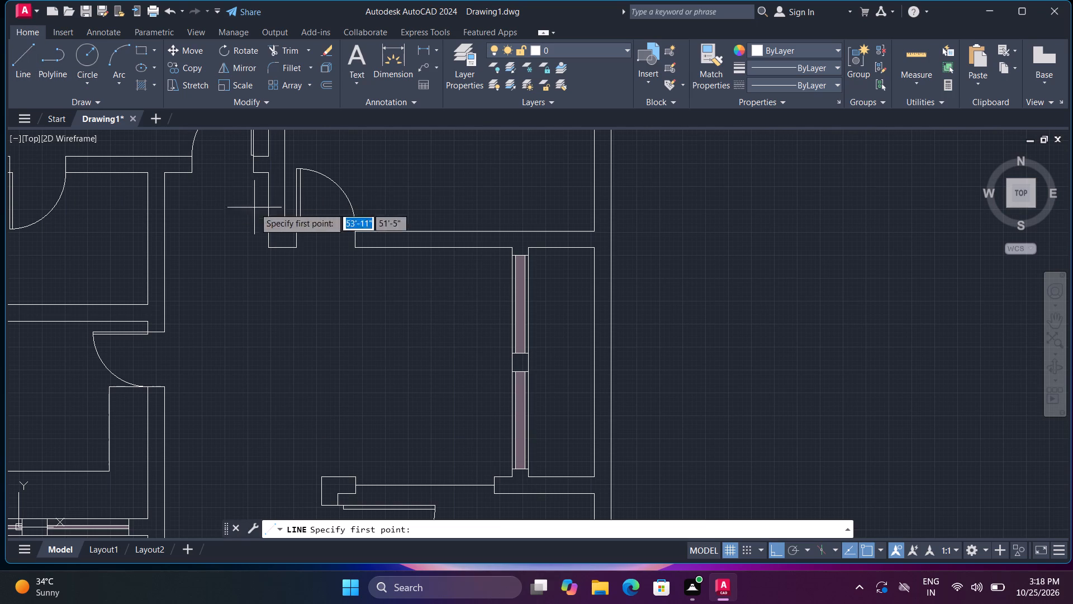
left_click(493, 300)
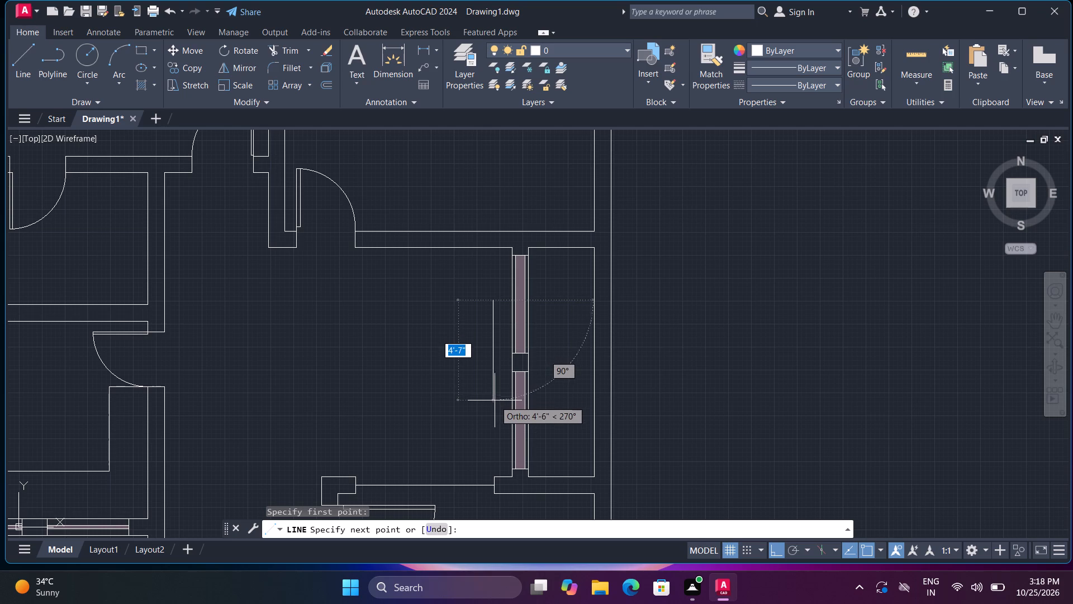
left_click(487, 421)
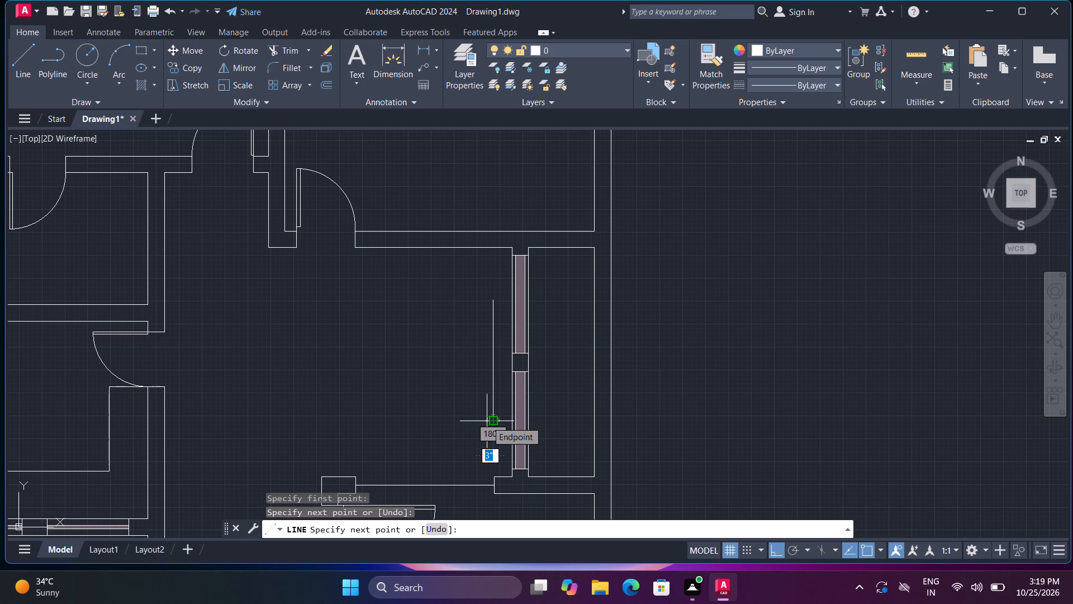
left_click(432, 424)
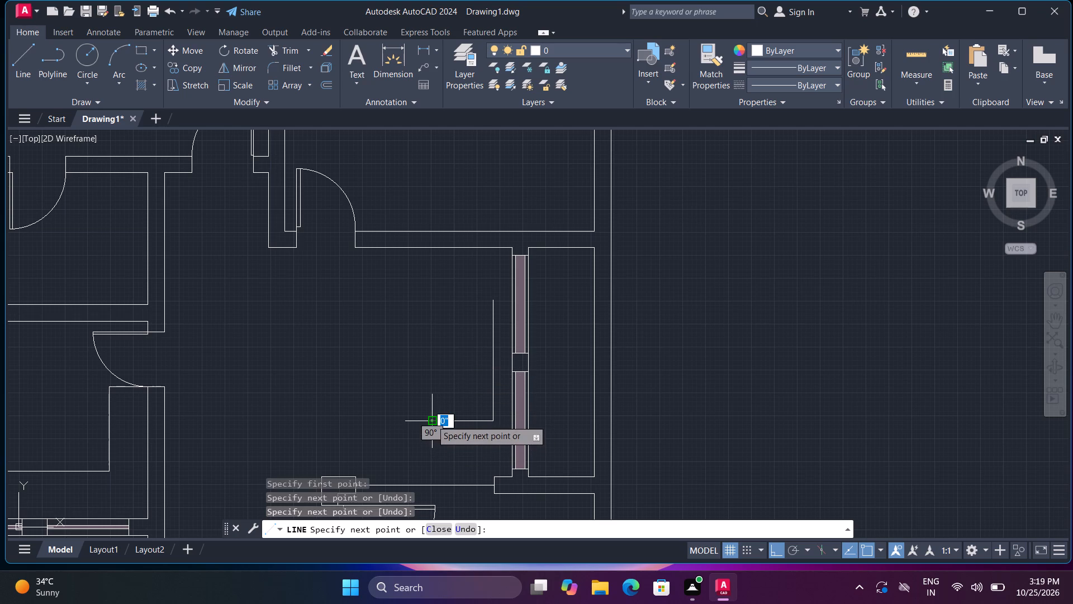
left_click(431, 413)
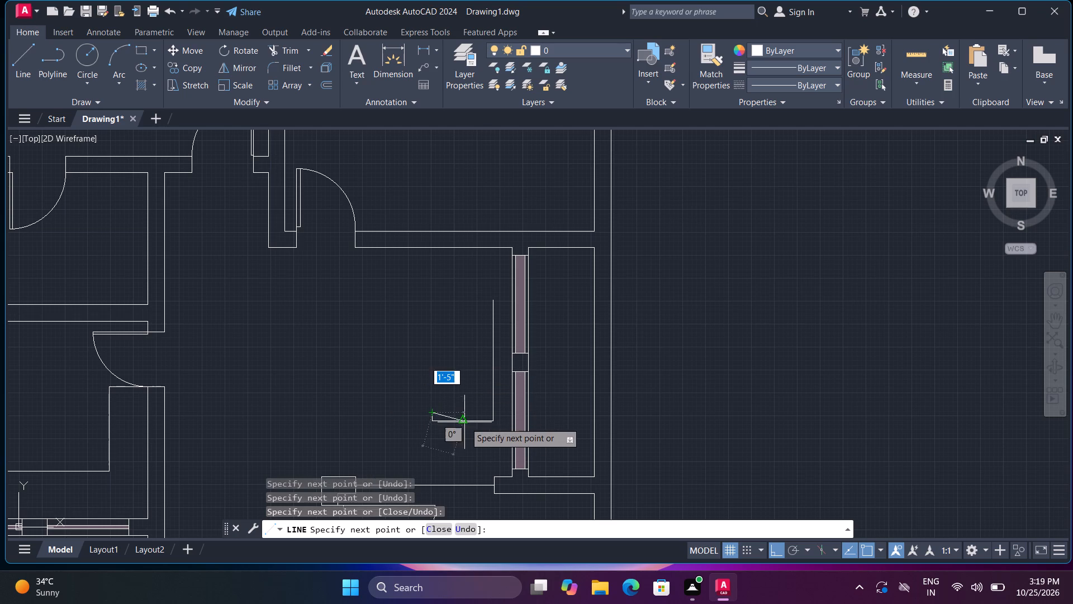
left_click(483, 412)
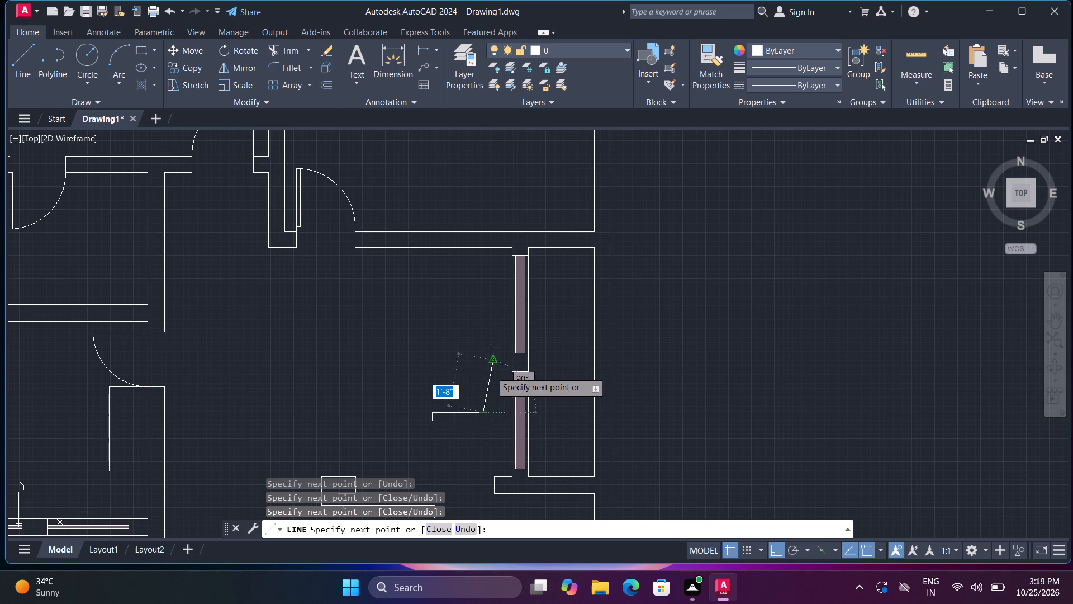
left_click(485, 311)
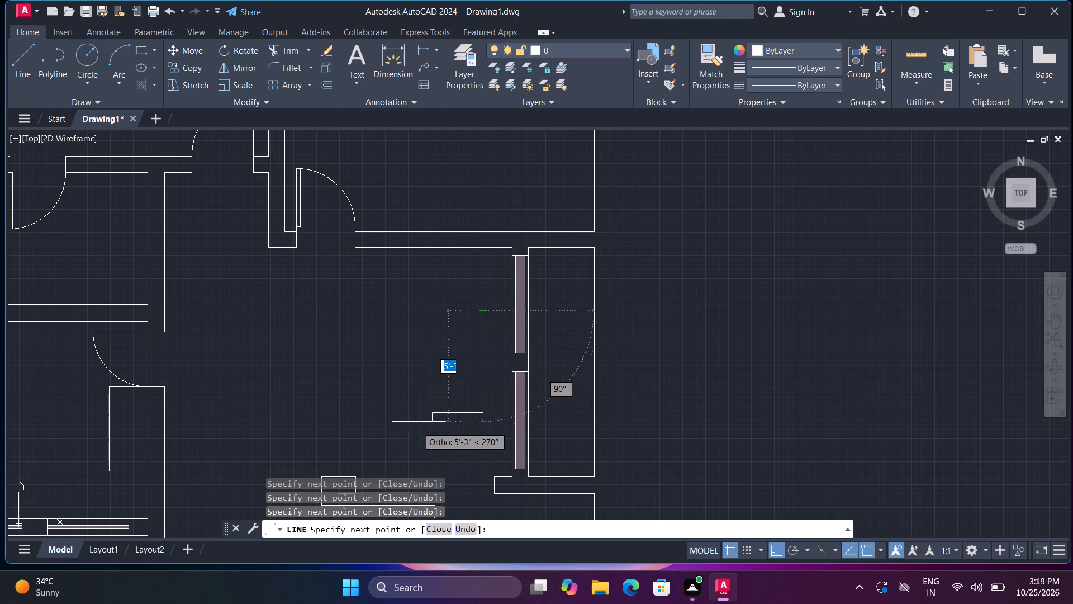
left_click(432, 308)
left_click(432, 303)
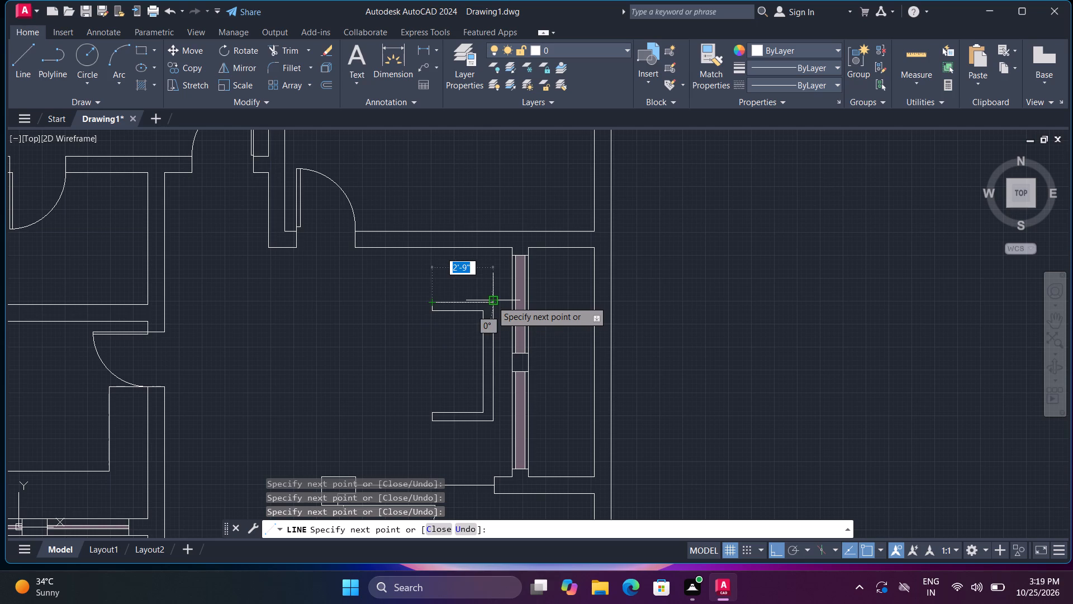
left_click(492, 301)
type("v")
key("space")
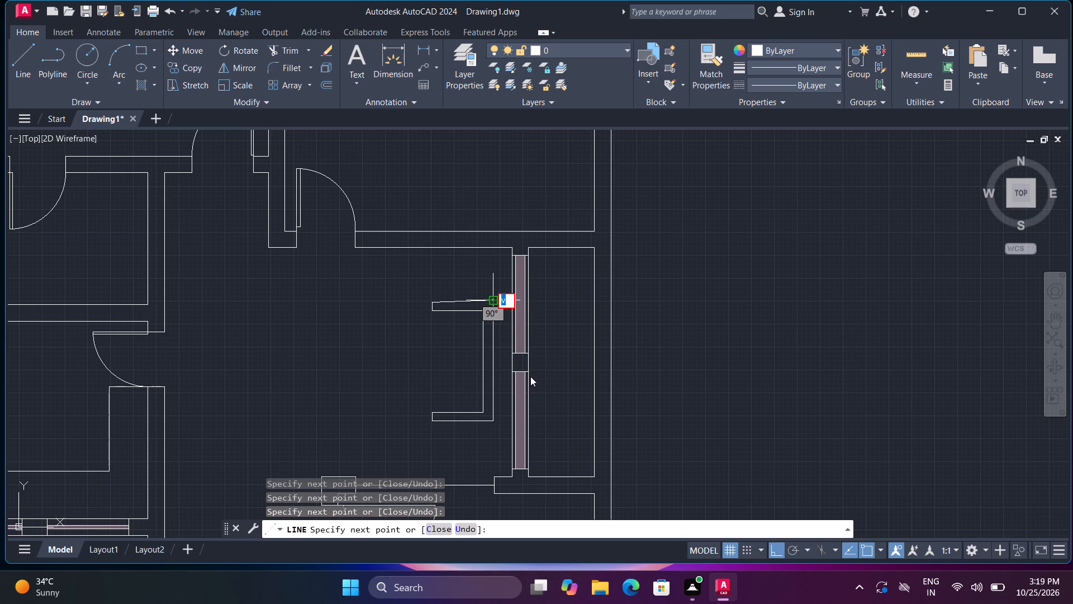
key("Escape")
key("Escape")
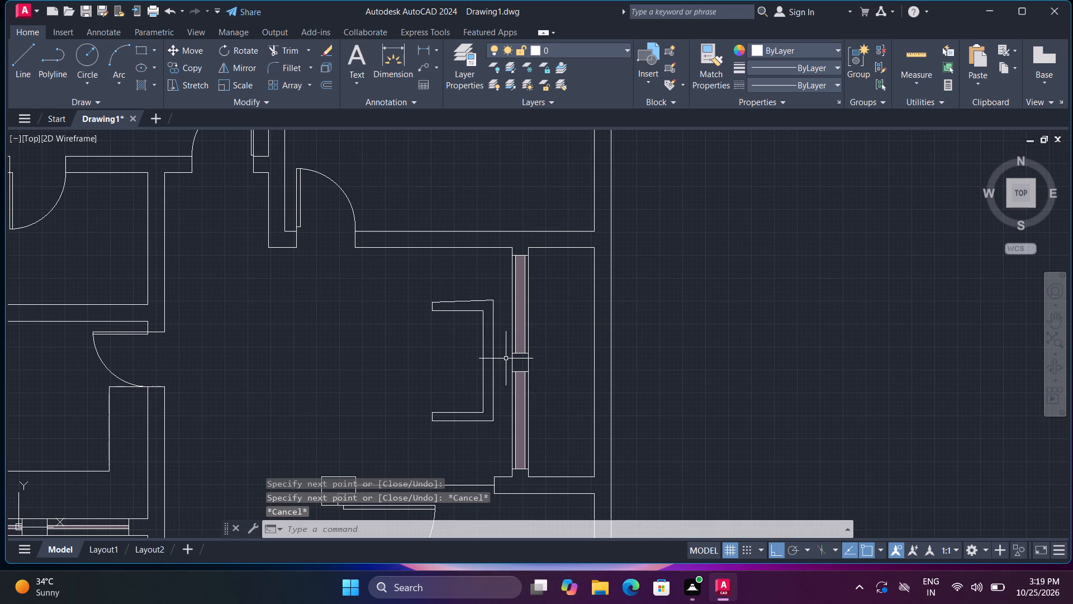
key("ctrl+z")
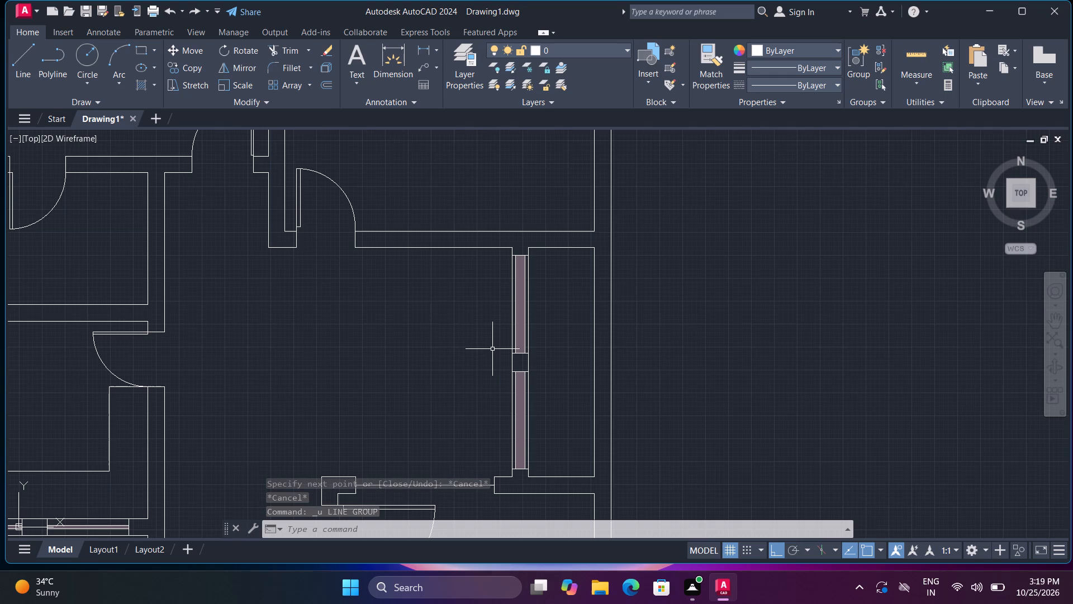
Insert the Sofa - Roundback Loveseat 5 ft. and Sofa - Roundback 7 ft. blocks from Home - Space Planner.dwg outside the floor plan.
key("ctrl+2")
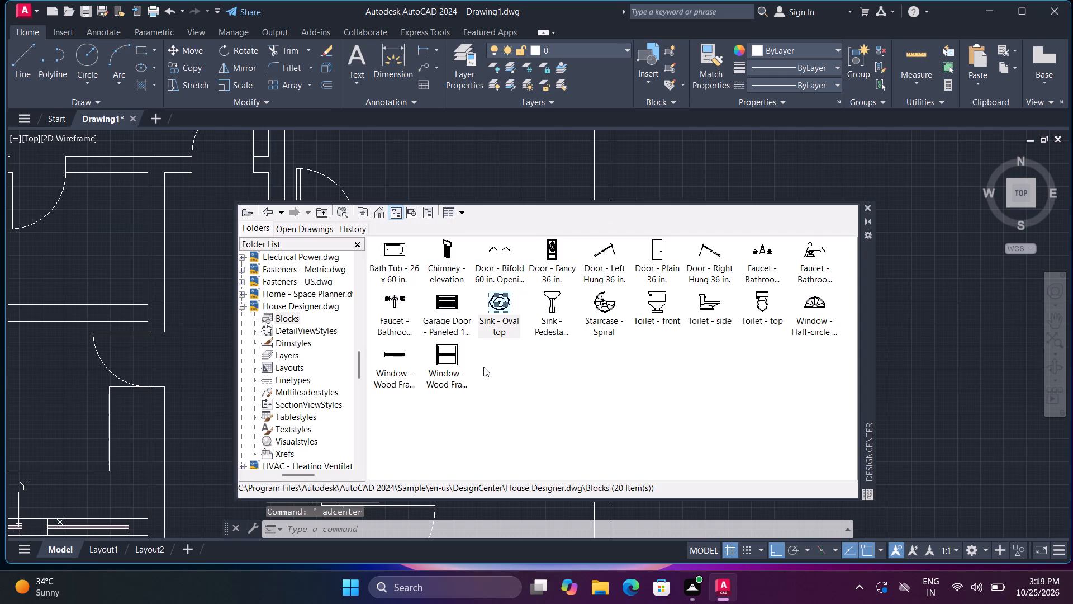
left_click(275, 208)
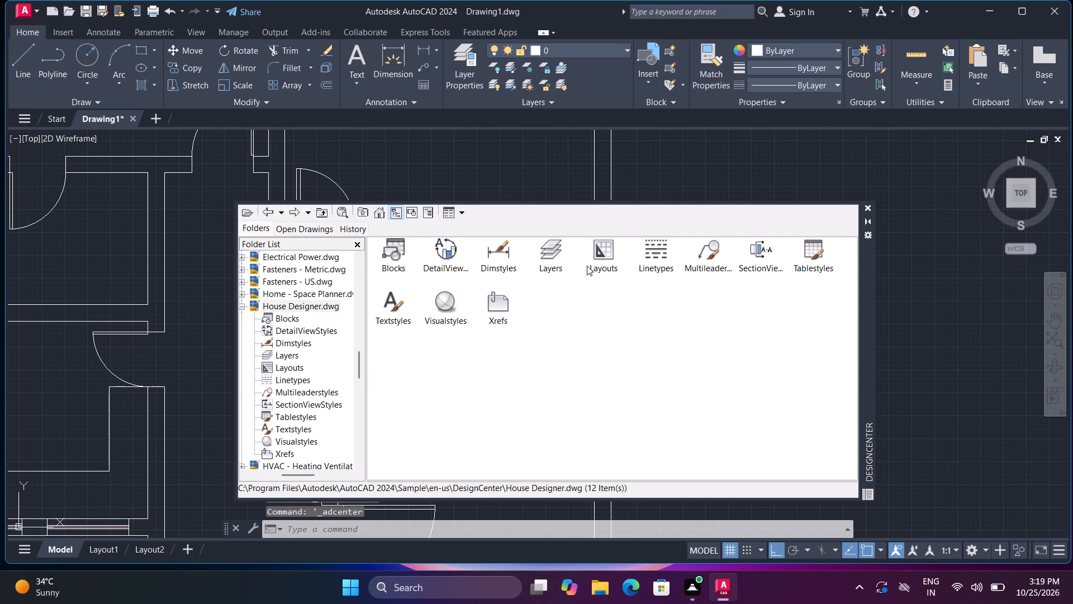
left_click(274, 214)
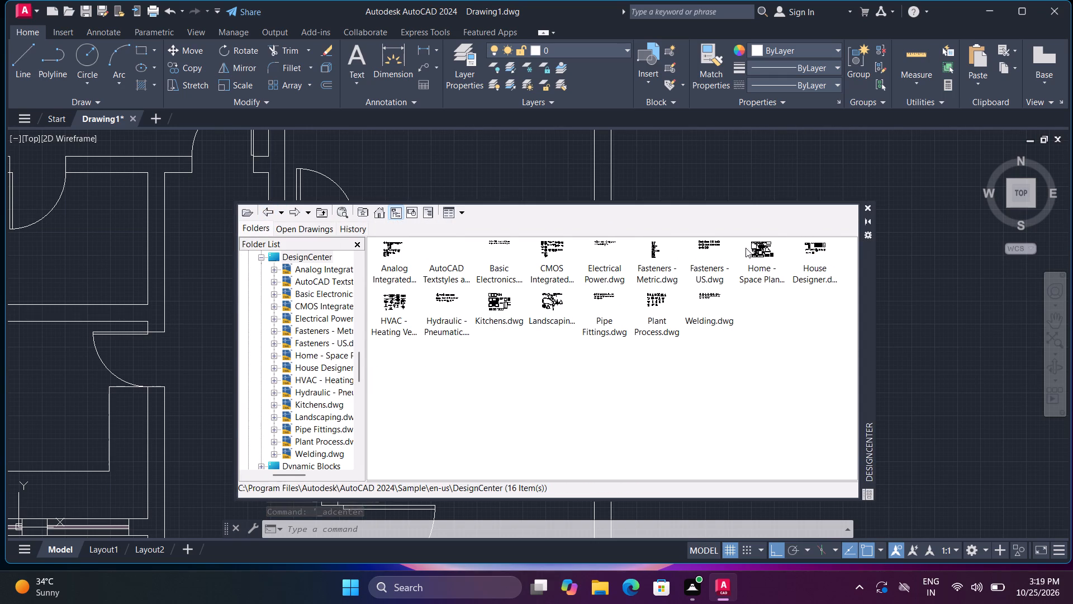
double_click(757, 247)
double_click(389, 242)
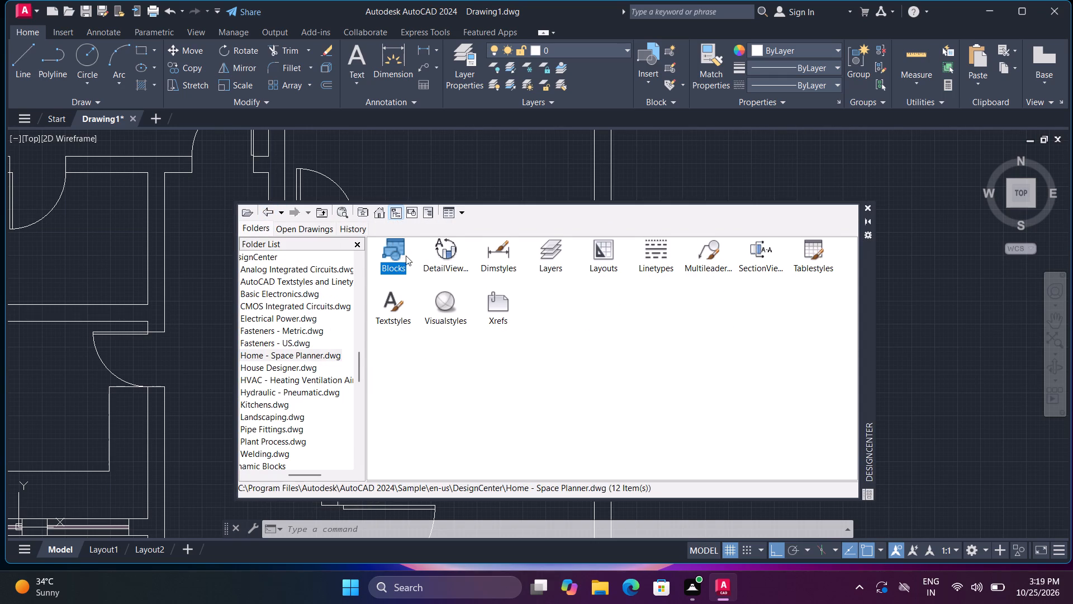
double_click(402, 252)
scroll(898, 254, "down", 1)
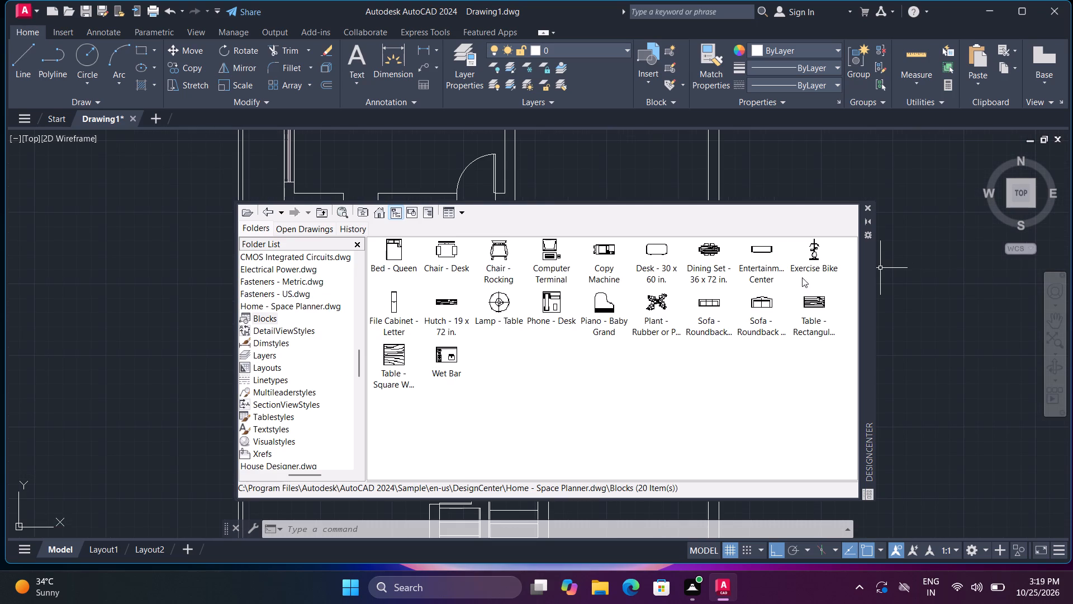
left_click_drag(755, 305, 800, 167)
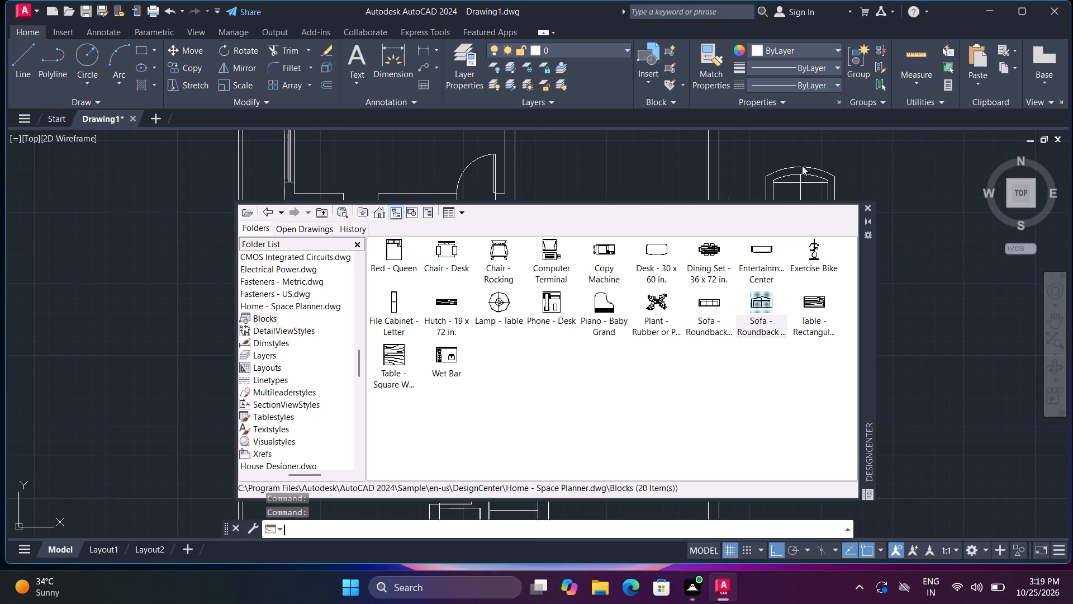
left_click_drag(711, 301, 932, 186)
Make the DesignCenter window taller and move it clear of the two placed sofas.
left_click_drag(678, 200, 552, 164)
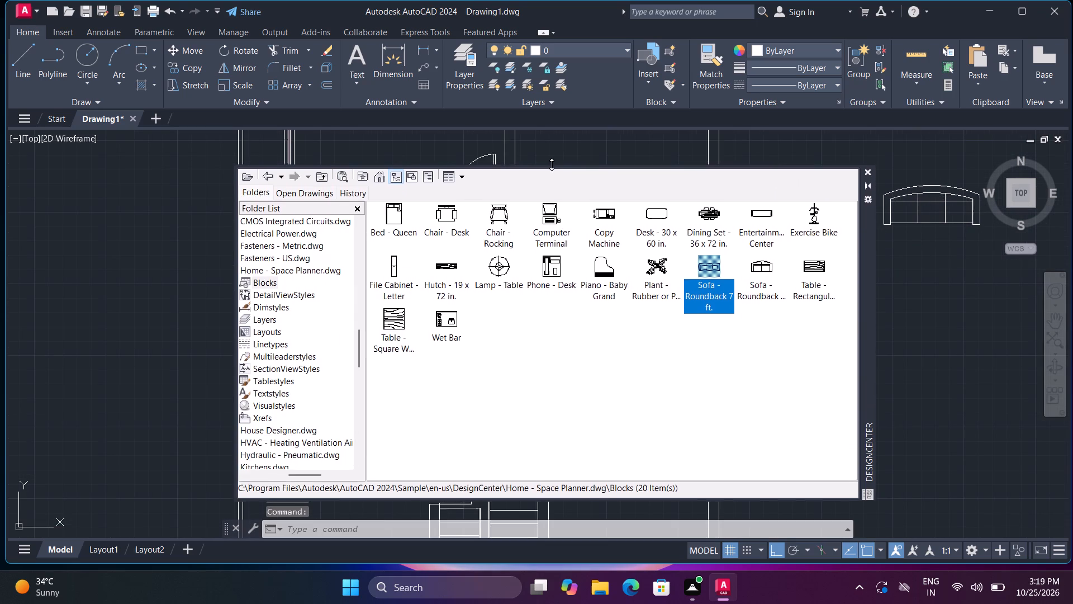
left_click_drag(552, 164, 599, 181)
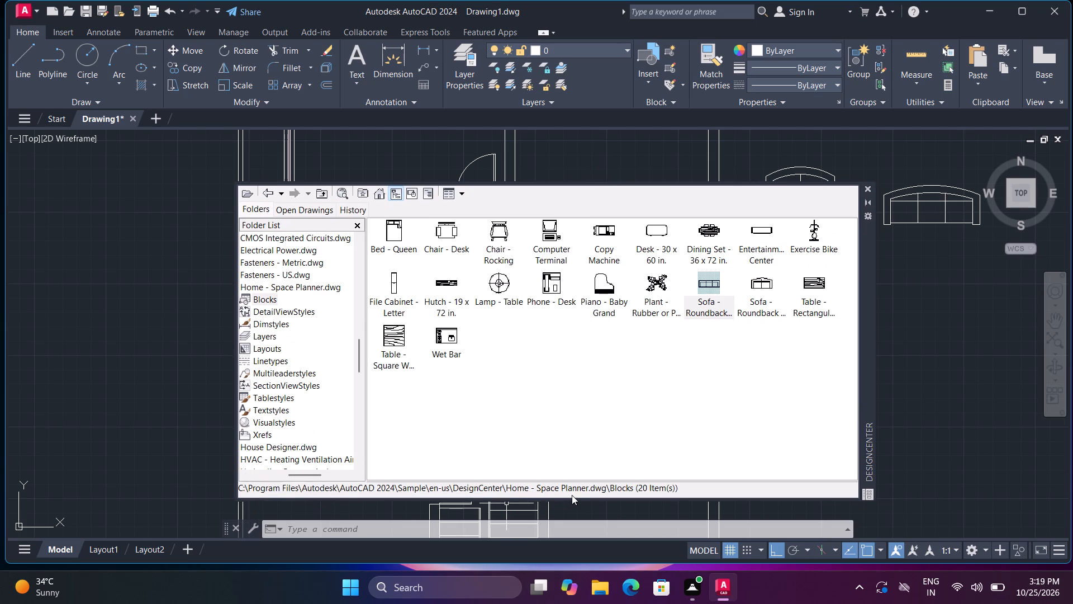
left_click_drag(572, 495, 606, 474)
left_click_drag(863, 494, 758, 455)
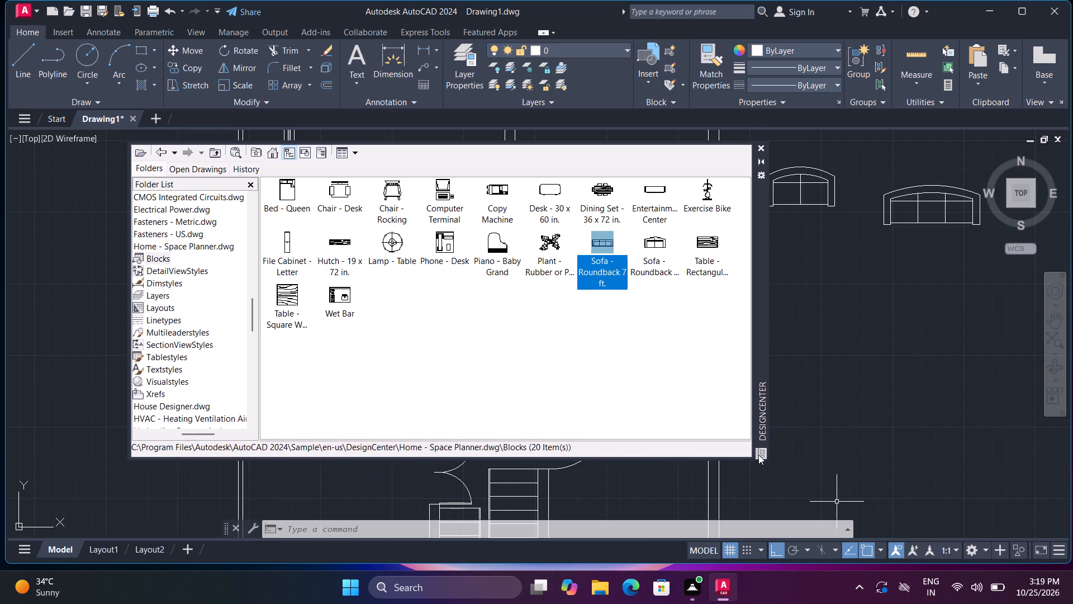
left_click_drag(758, 455, 759, 455)
Look through the sofa blocks in Home - Space Planner.dwg and DesignCenter's folder list, open drawings and history for other block sources.
left_click(649, 246)
left_click(592, 244)
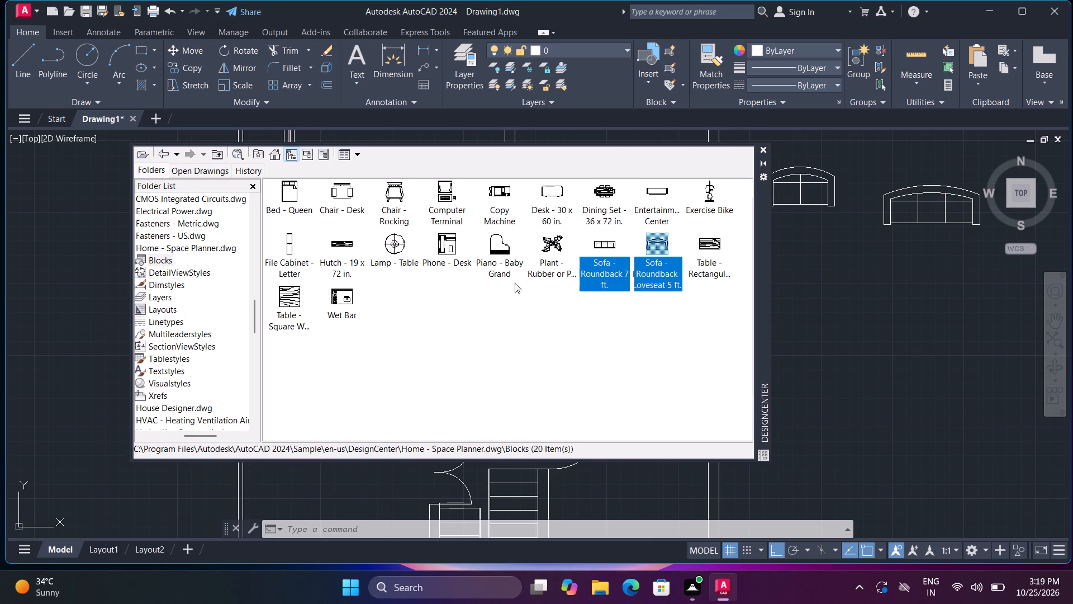
left_click_drag(197, 436, 177, 429)
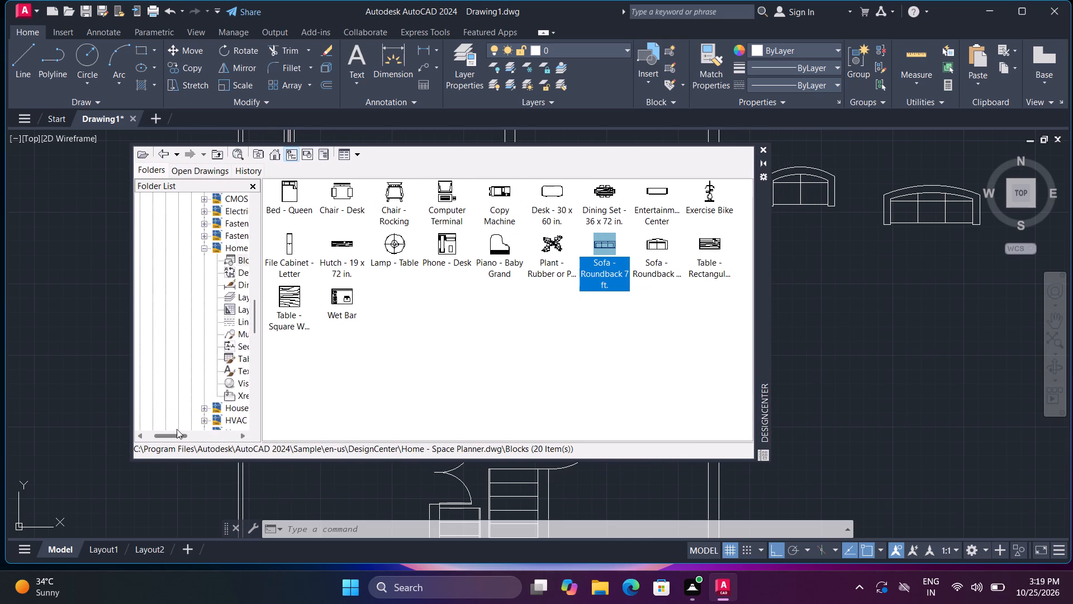
left_click_drag(177, 429, 127, 438)
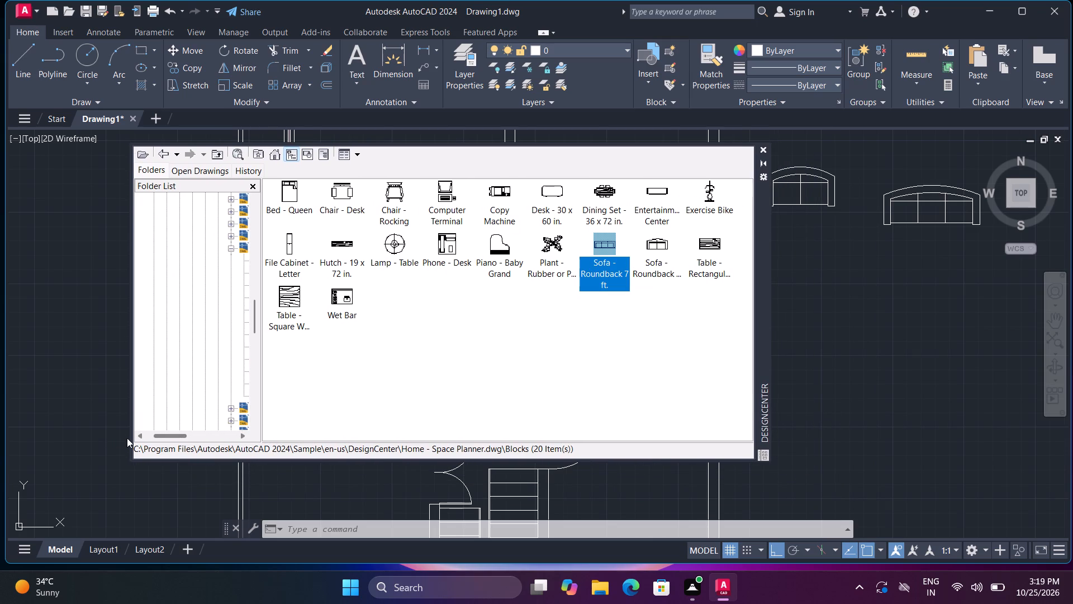
left_click_drag(127, 438, 198, 431)
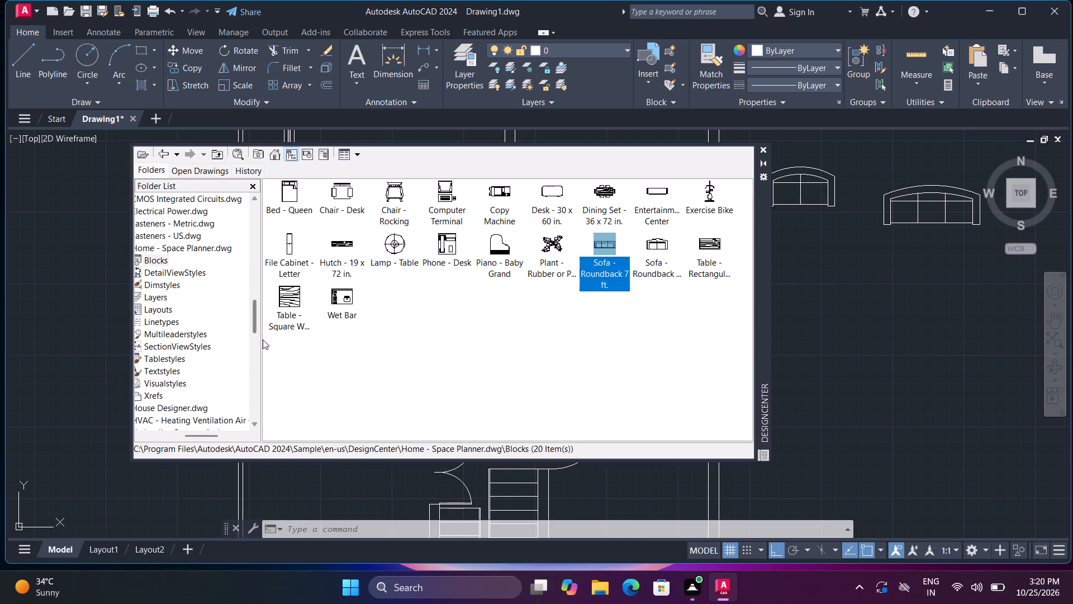
left_click(141, 436)
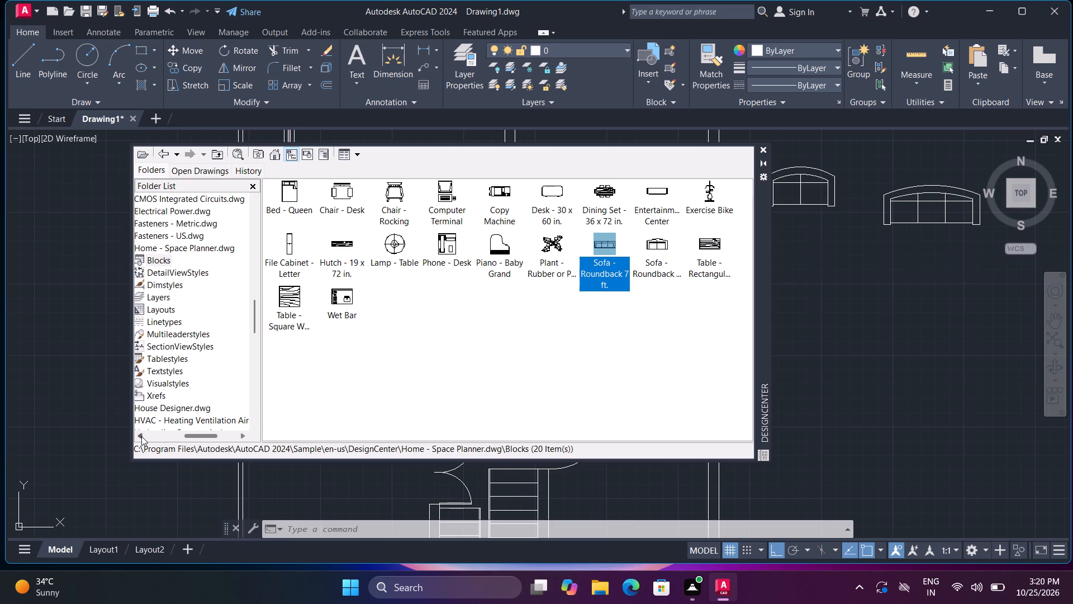
triple_click(141, 436)
left_click(141, 436)
left_click(141, 436)
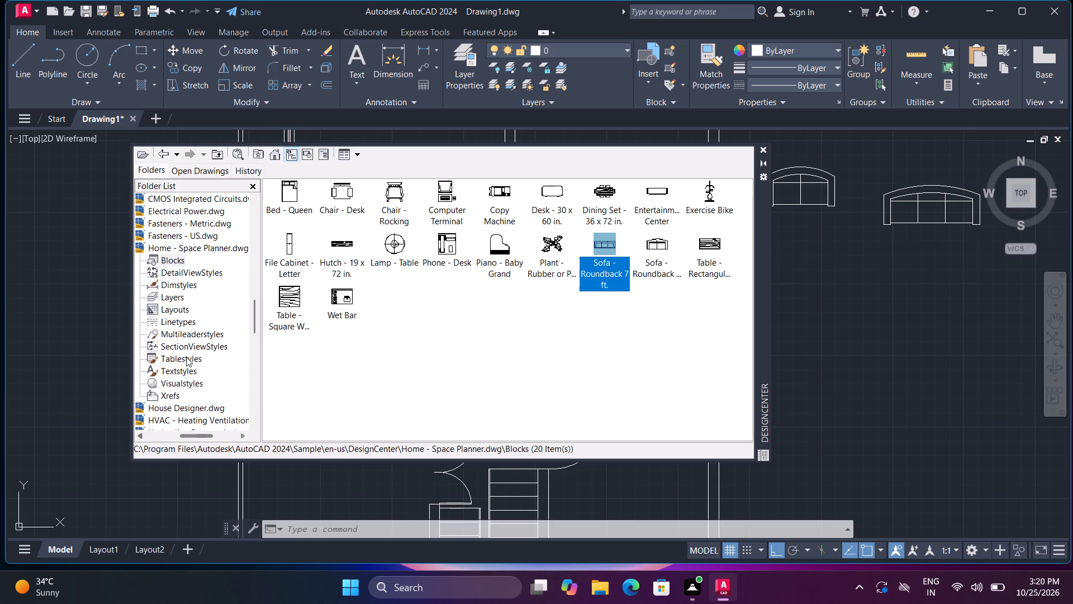
left_click(208, 289)
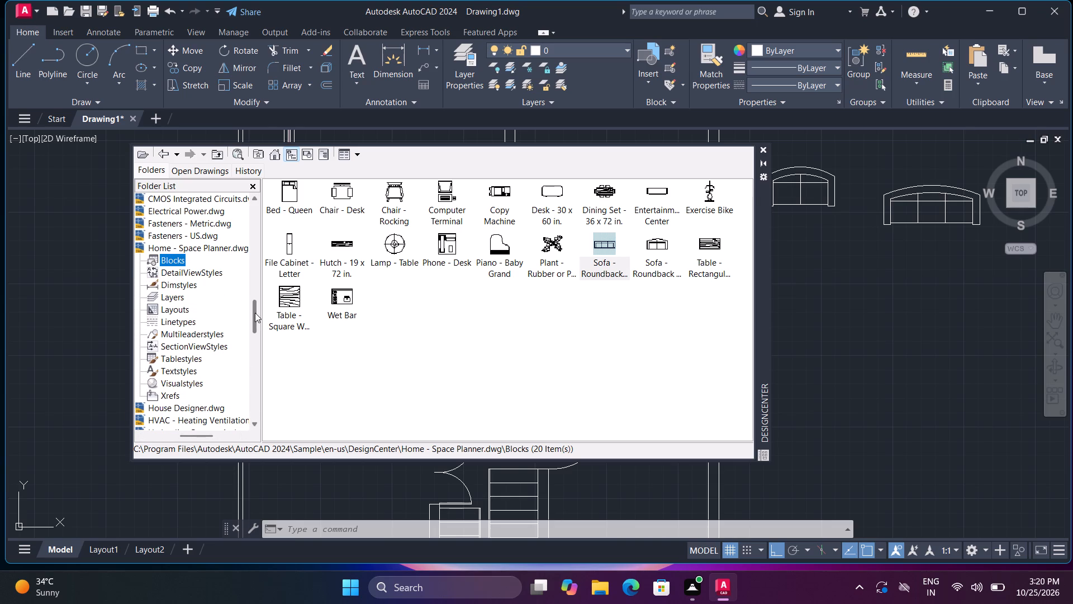
left_click_drag(256, 313, 264, 405)
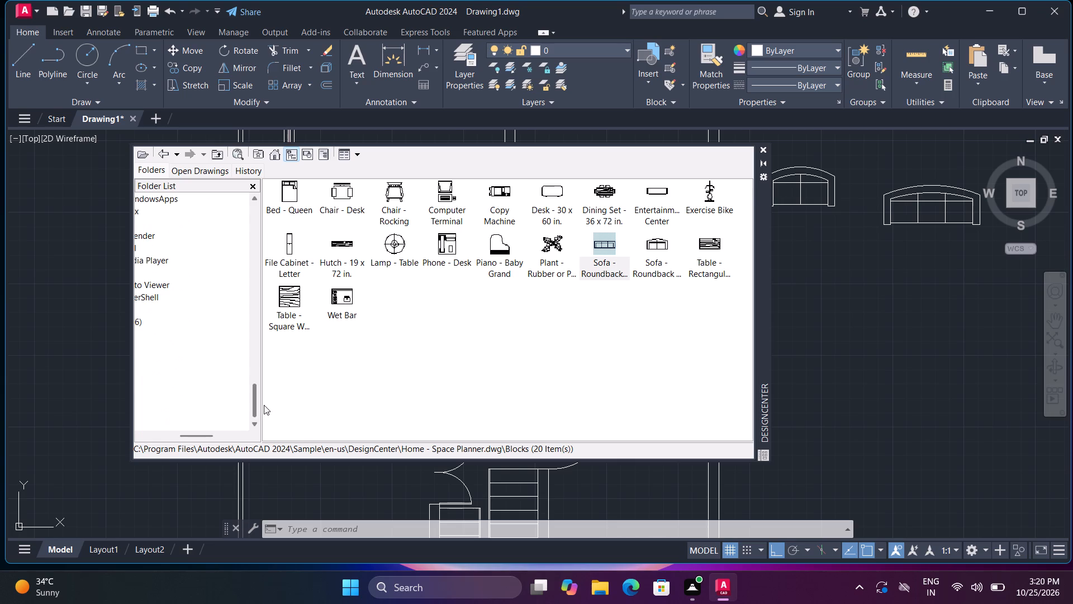
left_click_drag(264, 405, 248, 260)
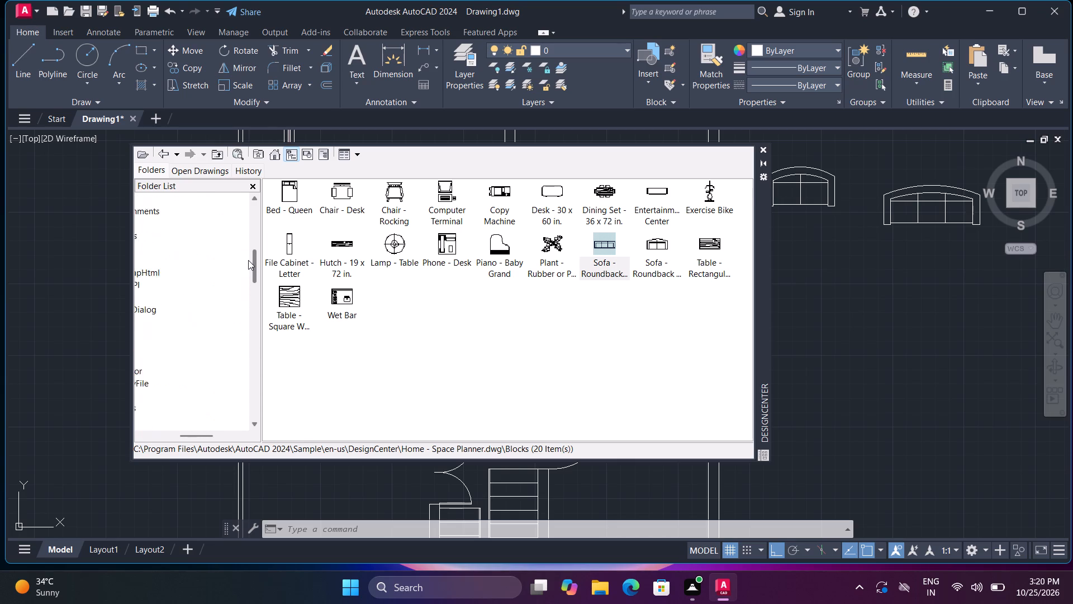
left_click_drag(248, 260, 259, 230)
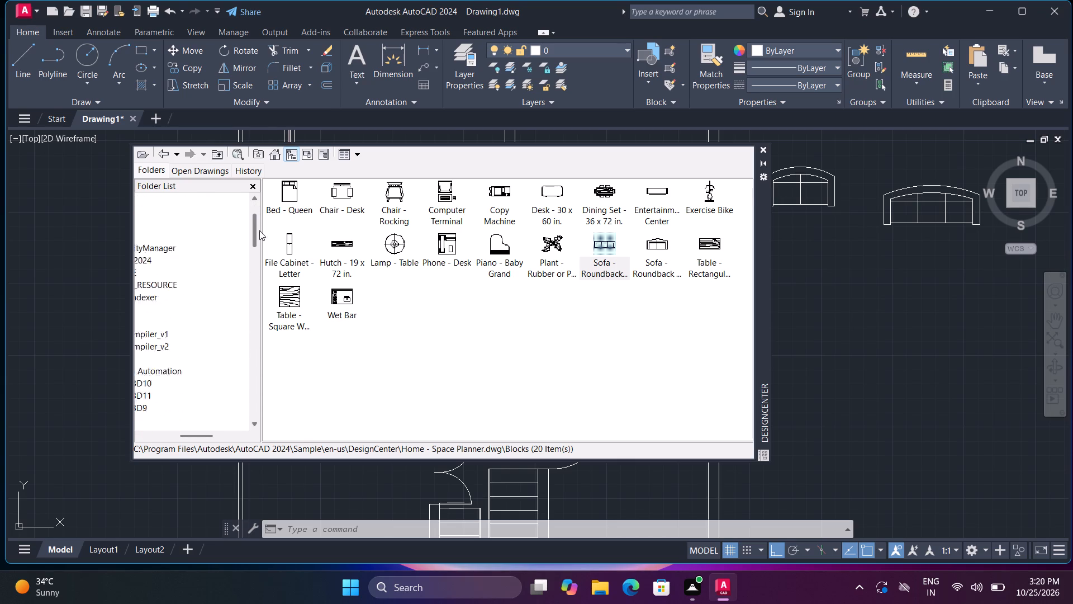
left_click_drag(259, 230, 274, 311)
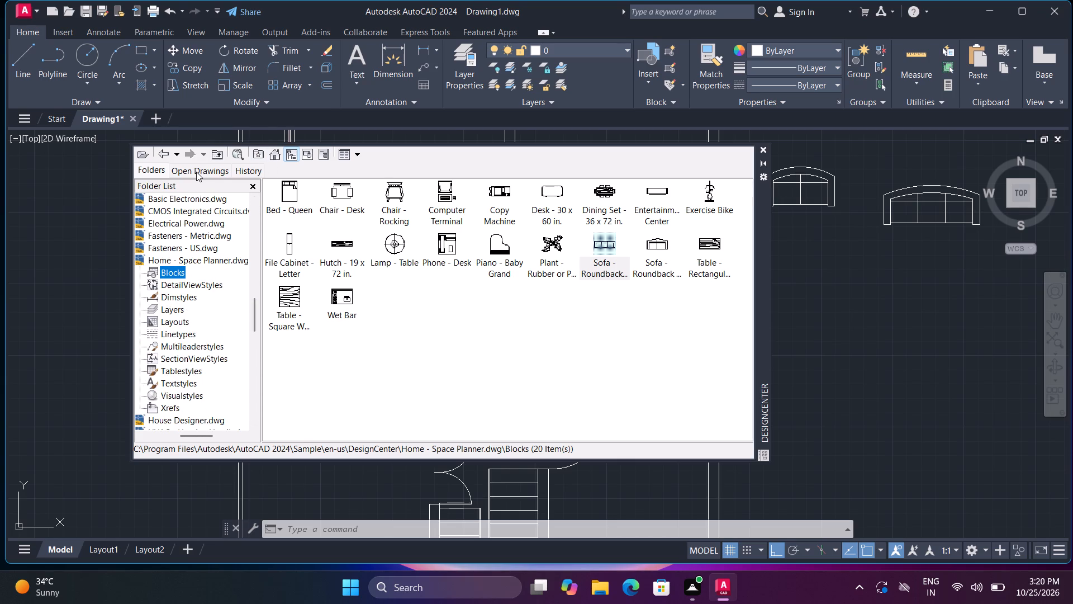
left_click(196, 172)
left_click(249, 170)
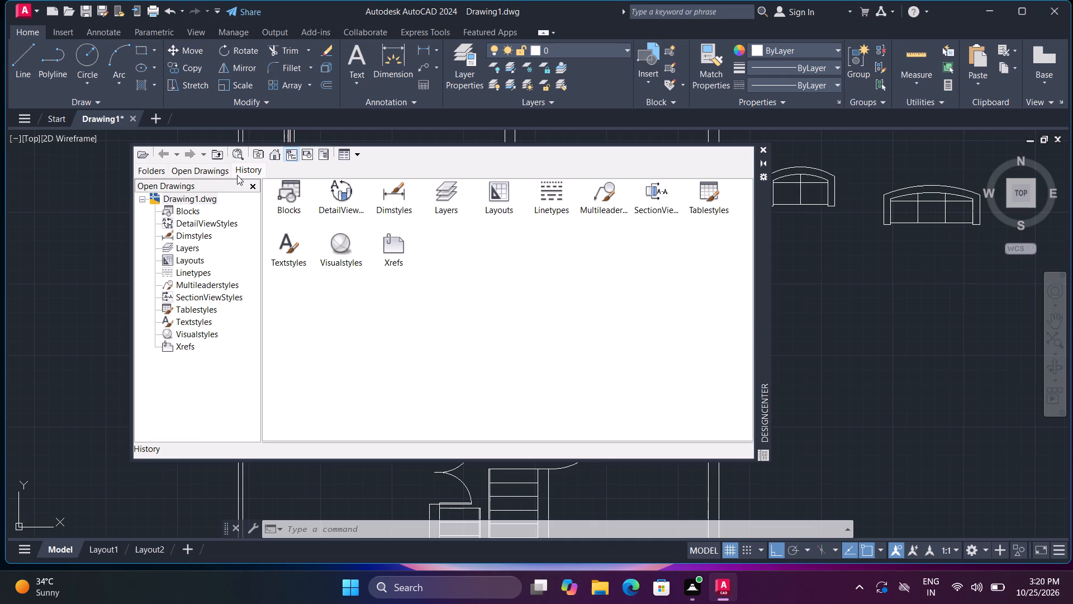
left_click(197, 173)
left_click(153, 174)
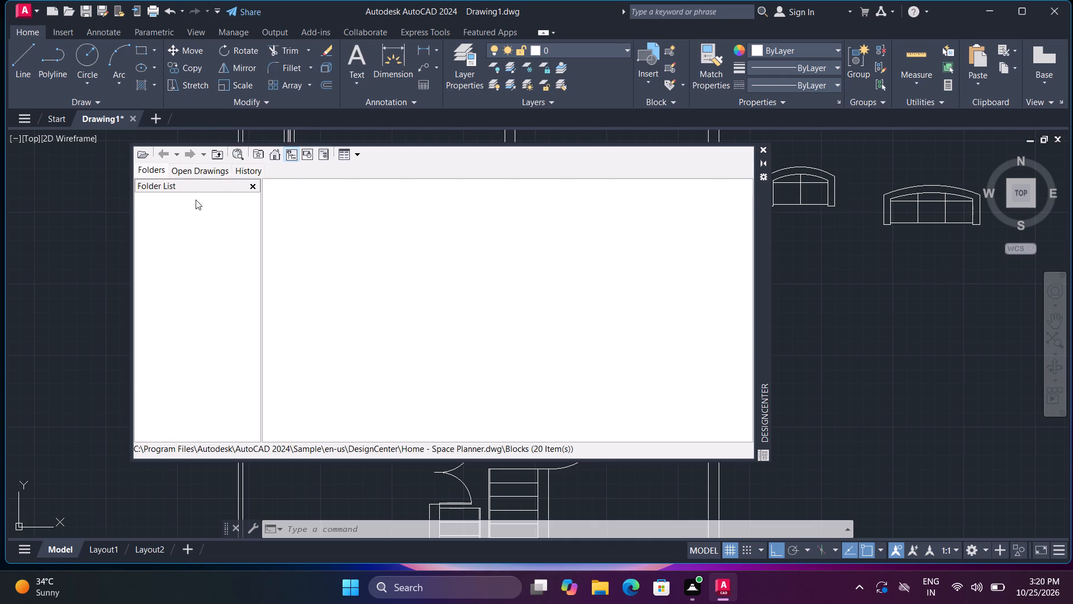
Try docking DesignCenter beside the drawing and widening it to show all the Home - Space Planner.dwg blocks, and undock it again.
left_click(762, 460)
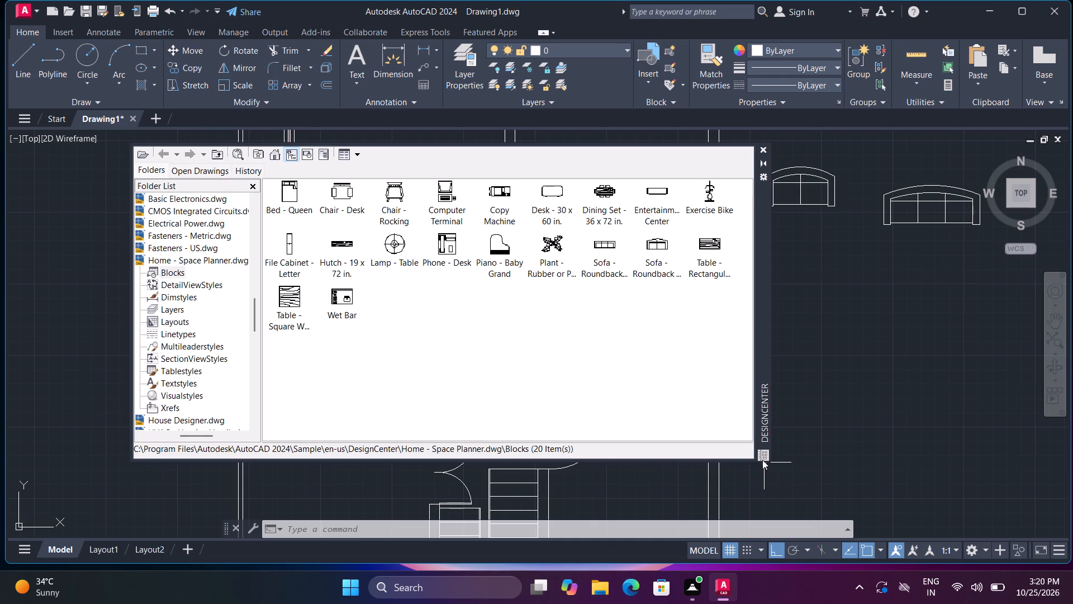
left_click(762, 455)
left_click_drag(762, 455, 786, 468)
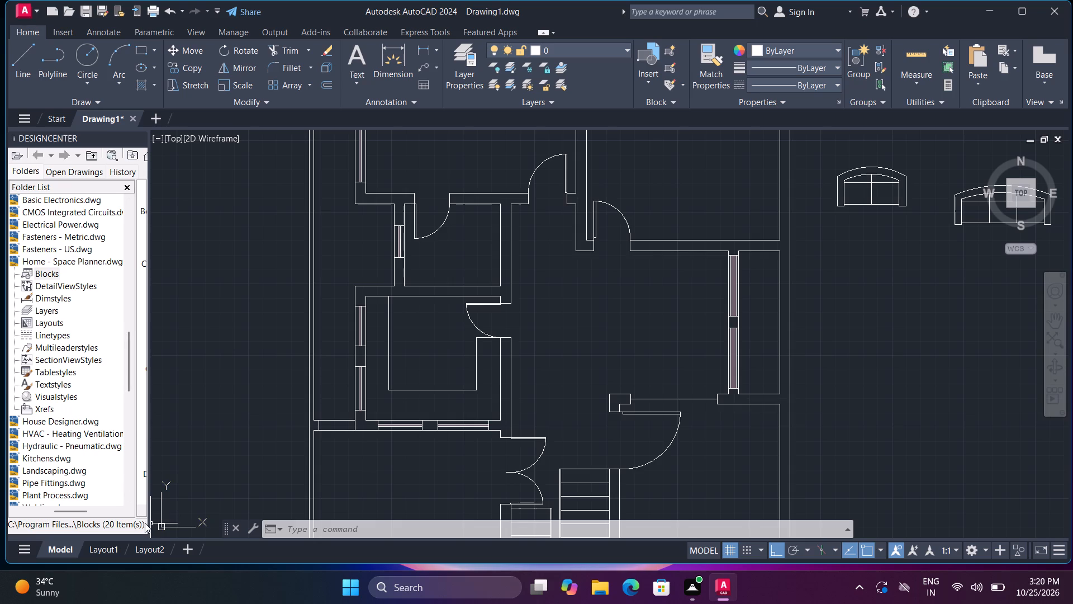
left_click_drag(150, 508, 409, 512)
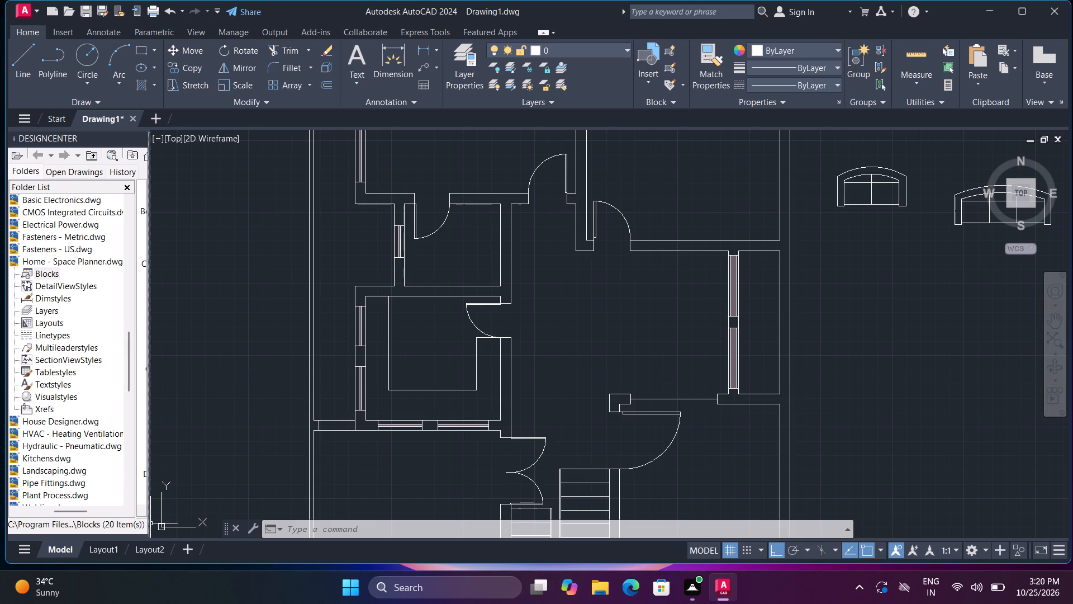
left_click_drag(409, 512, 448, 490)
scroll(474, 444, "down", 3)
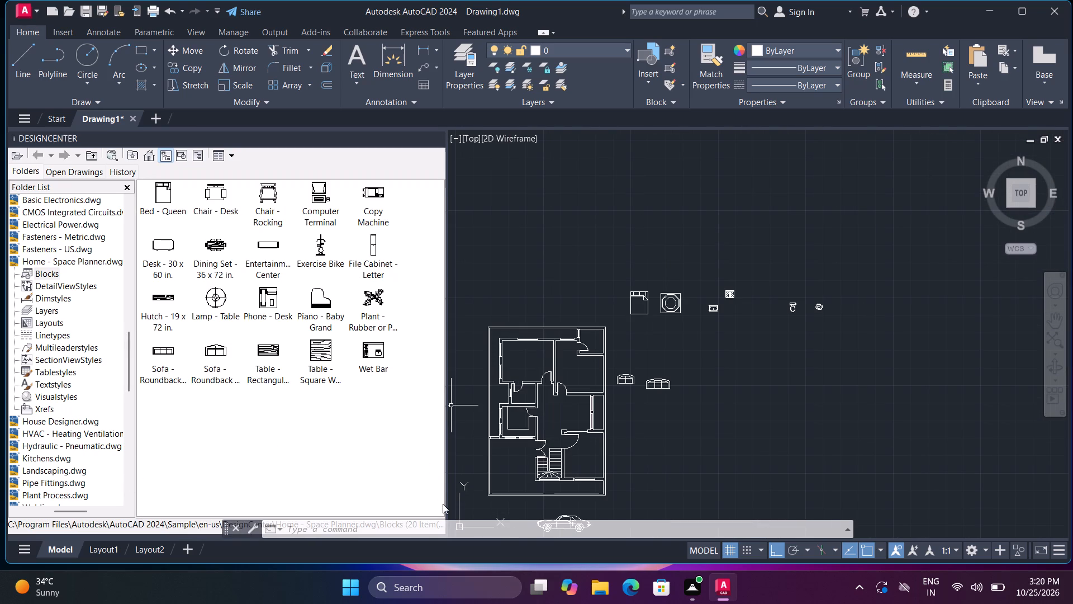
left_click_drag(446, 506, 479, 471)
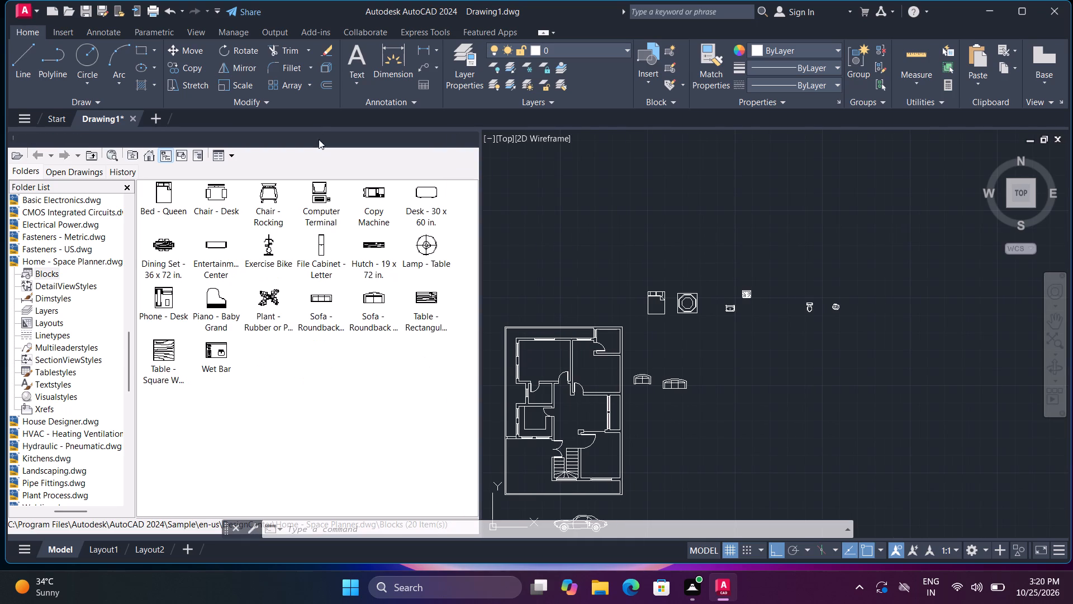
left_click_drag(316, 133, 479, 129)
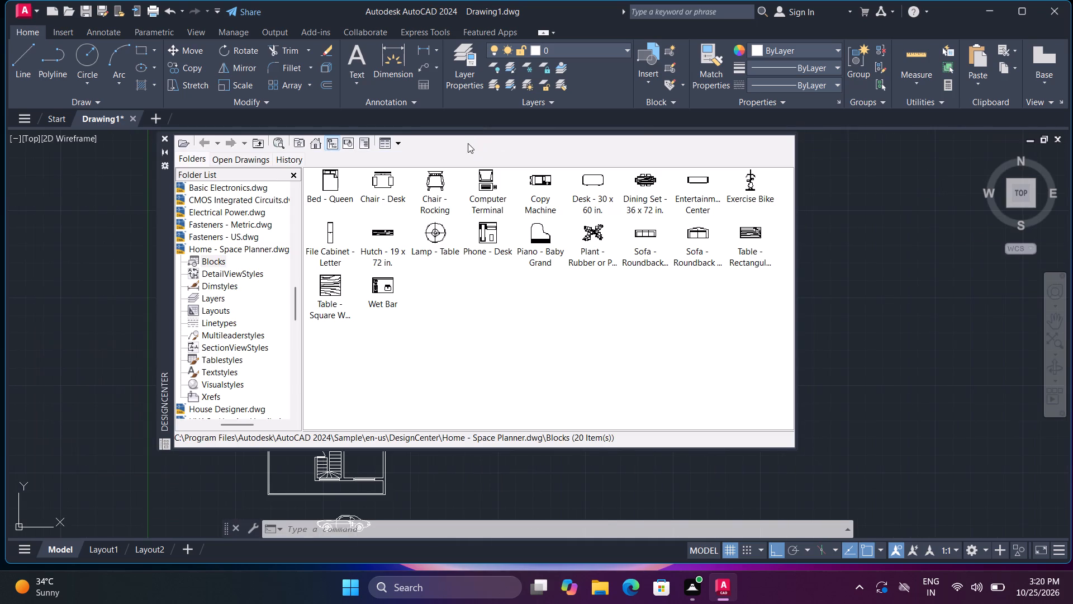
Shift the floating DesignCenter window clear of the two placed sofas beside the floor plan.
middle_click_drag(522, 466, 867, 473)
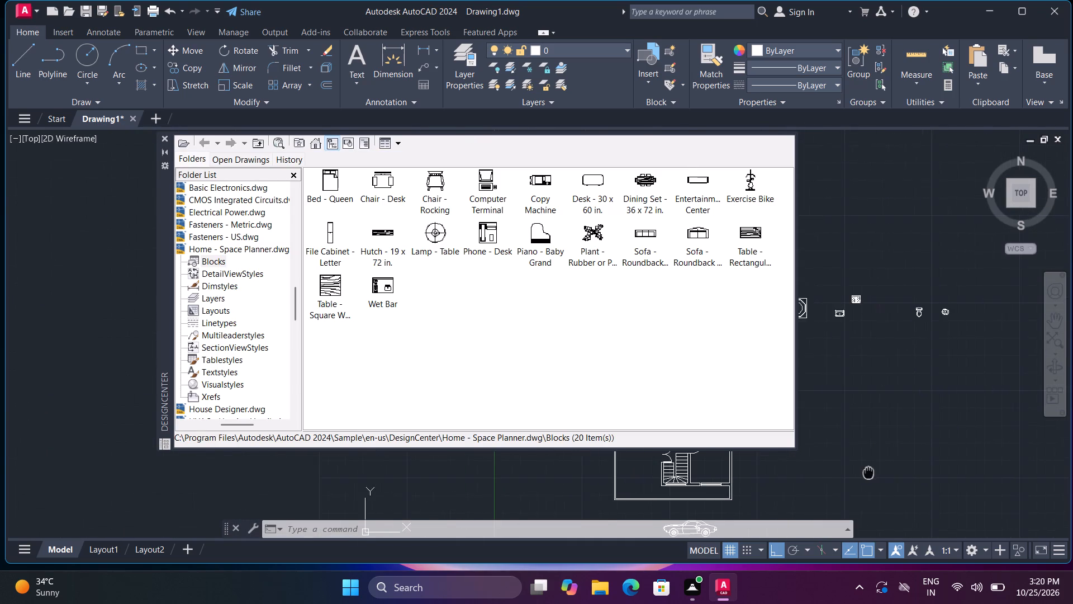
middle_click_drag(867, 473, 863, 475)
middle_click(852, 475)
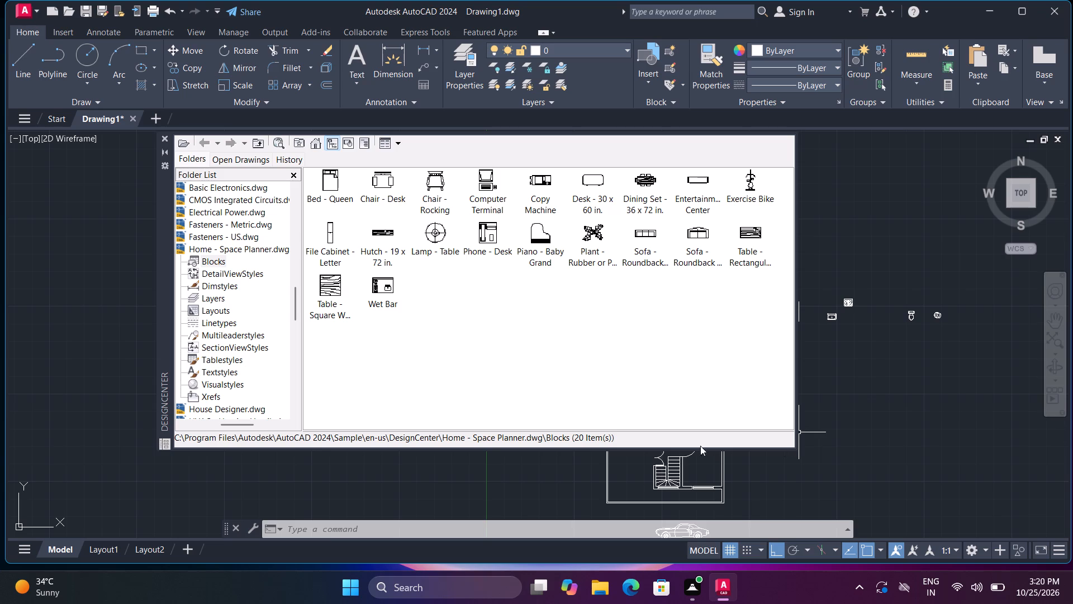
left_click(166, 151)
left_click(166, 151)
left_click(167, 443)
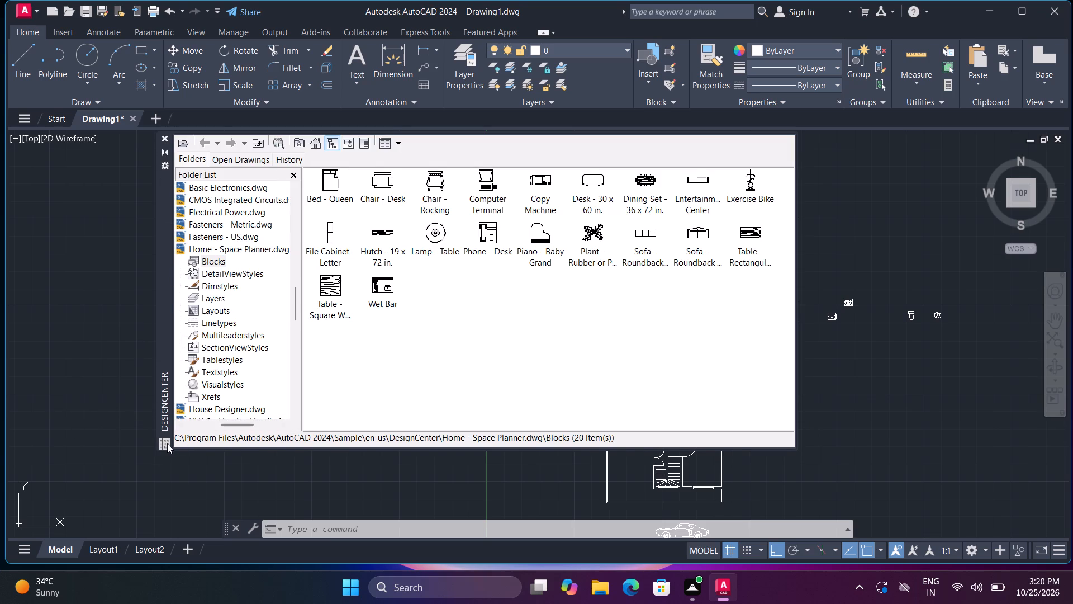
left_click(167, 443)
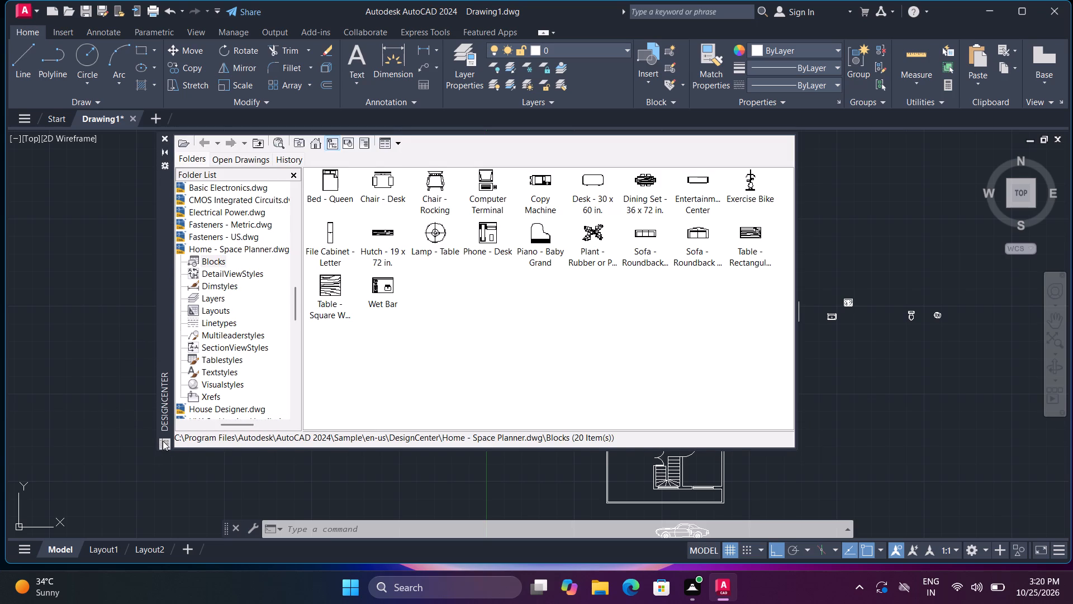
left_click(163, 441)
left_click_drag(164, 438, 108, 466)
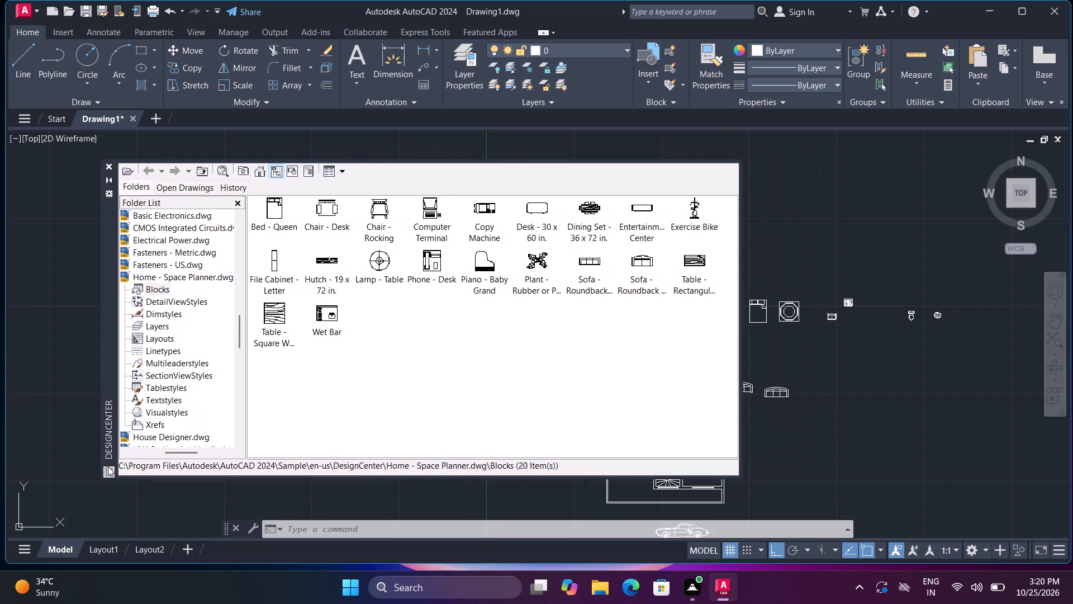
left_click_drag(108, 466, 102, 469)
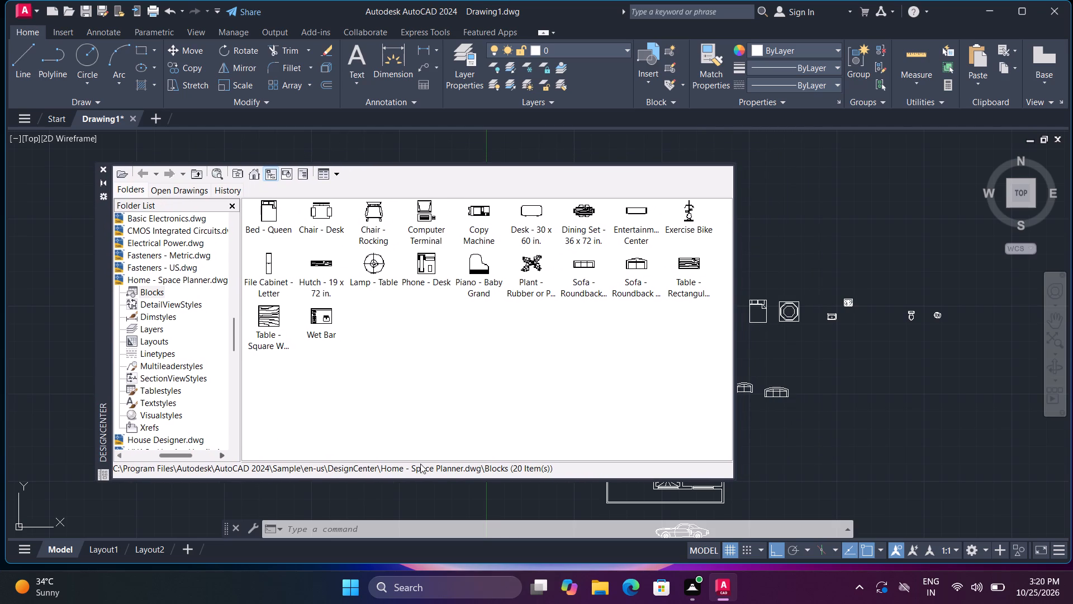
Open the Sofa - Roundback 7 ft. block from Home - Space Planner.dwg in the Block Editor.
left_click(583, 262)
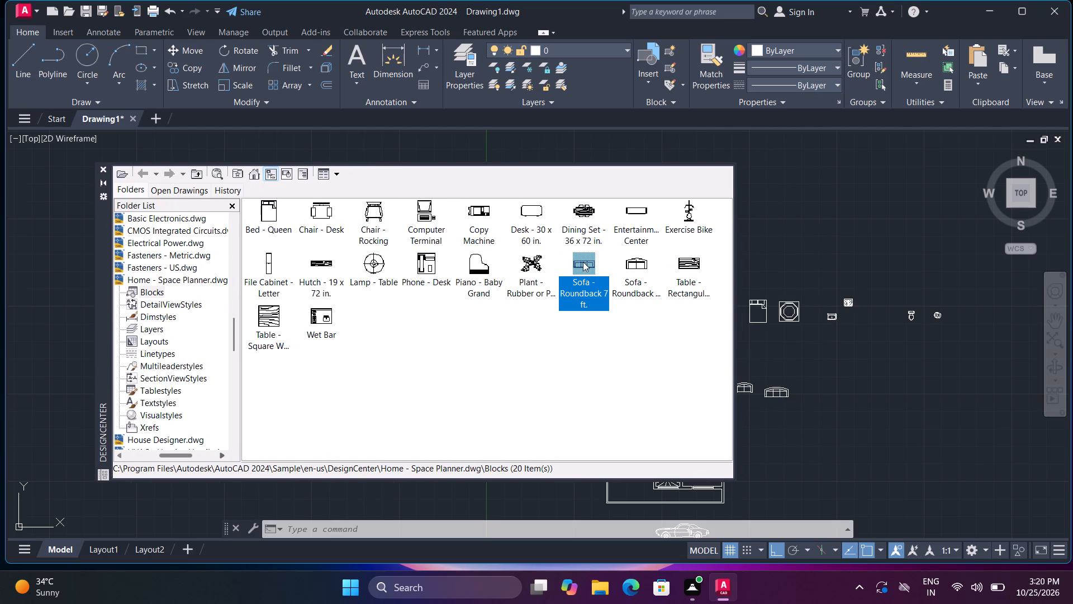
right_click(582, 265)
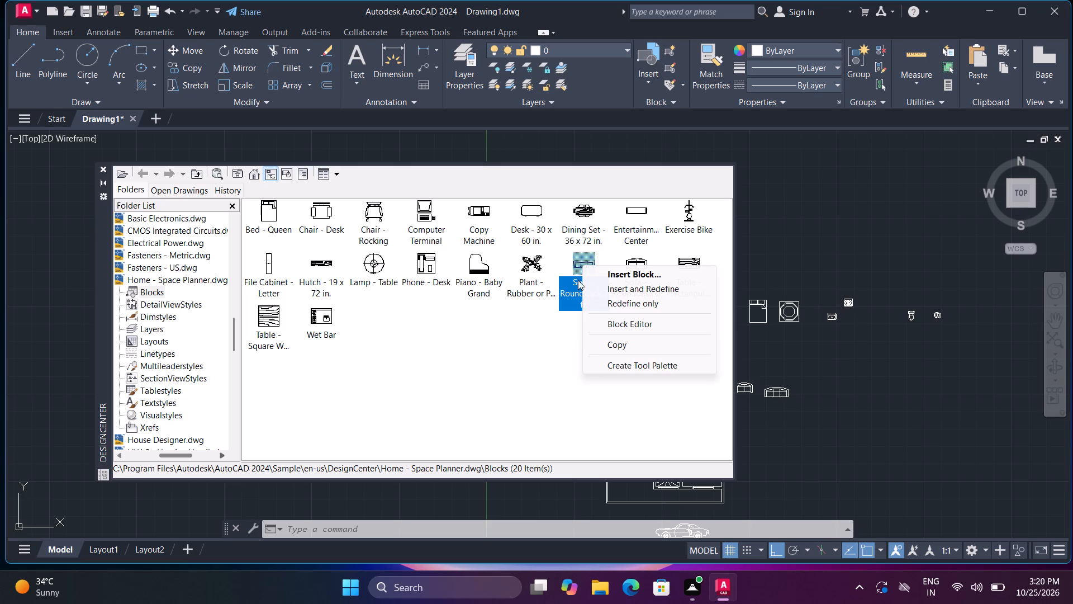
left_click(642, 325)
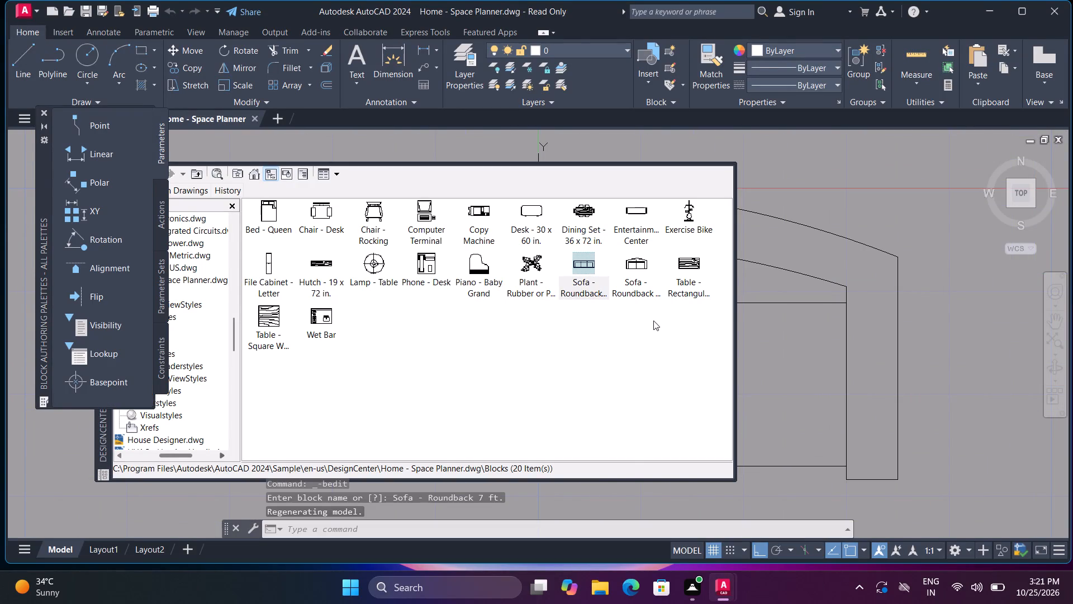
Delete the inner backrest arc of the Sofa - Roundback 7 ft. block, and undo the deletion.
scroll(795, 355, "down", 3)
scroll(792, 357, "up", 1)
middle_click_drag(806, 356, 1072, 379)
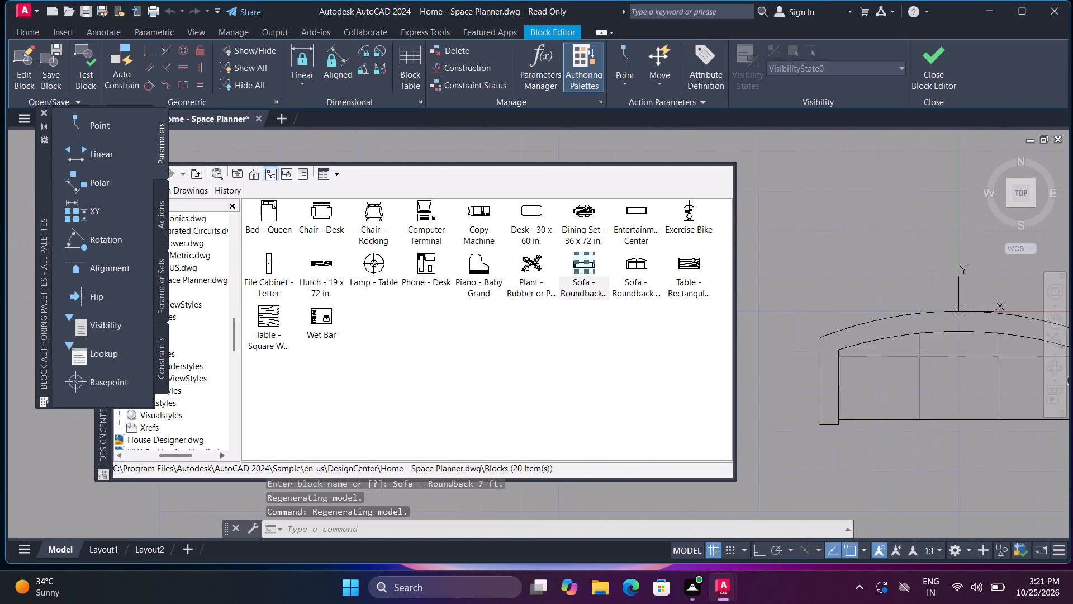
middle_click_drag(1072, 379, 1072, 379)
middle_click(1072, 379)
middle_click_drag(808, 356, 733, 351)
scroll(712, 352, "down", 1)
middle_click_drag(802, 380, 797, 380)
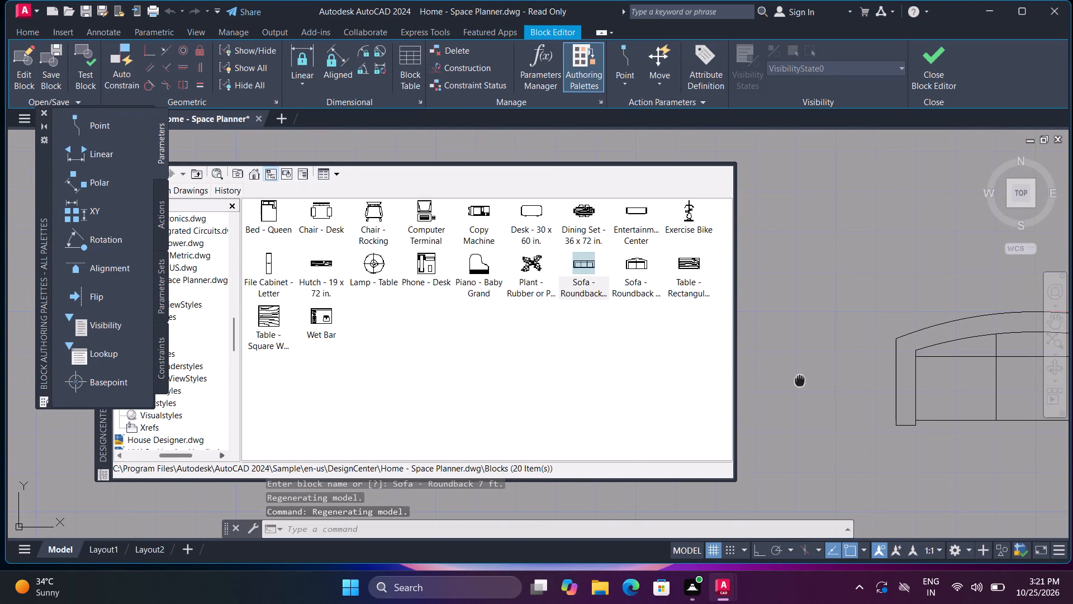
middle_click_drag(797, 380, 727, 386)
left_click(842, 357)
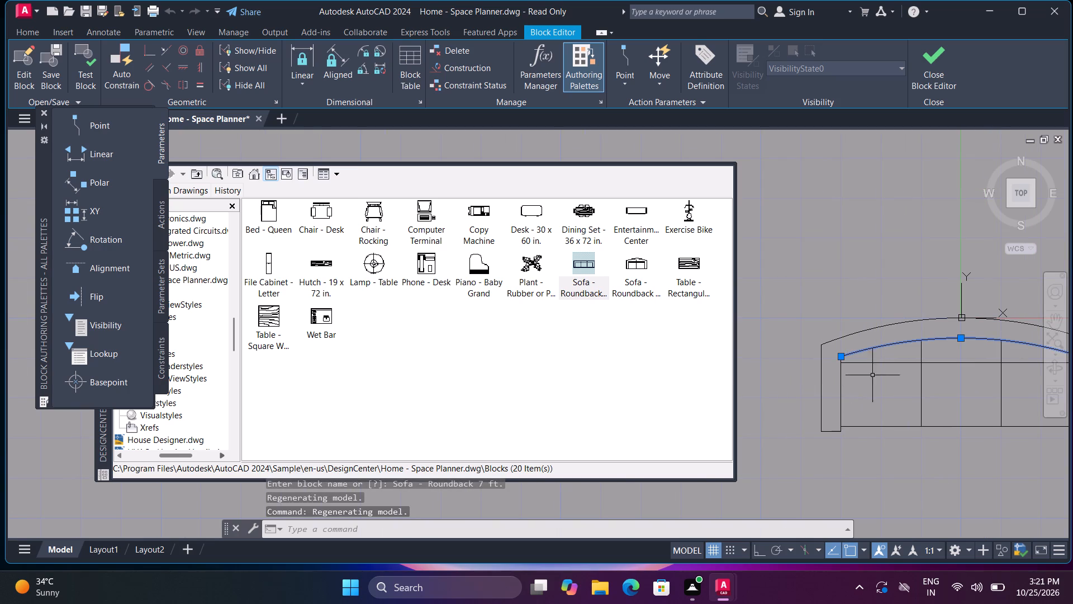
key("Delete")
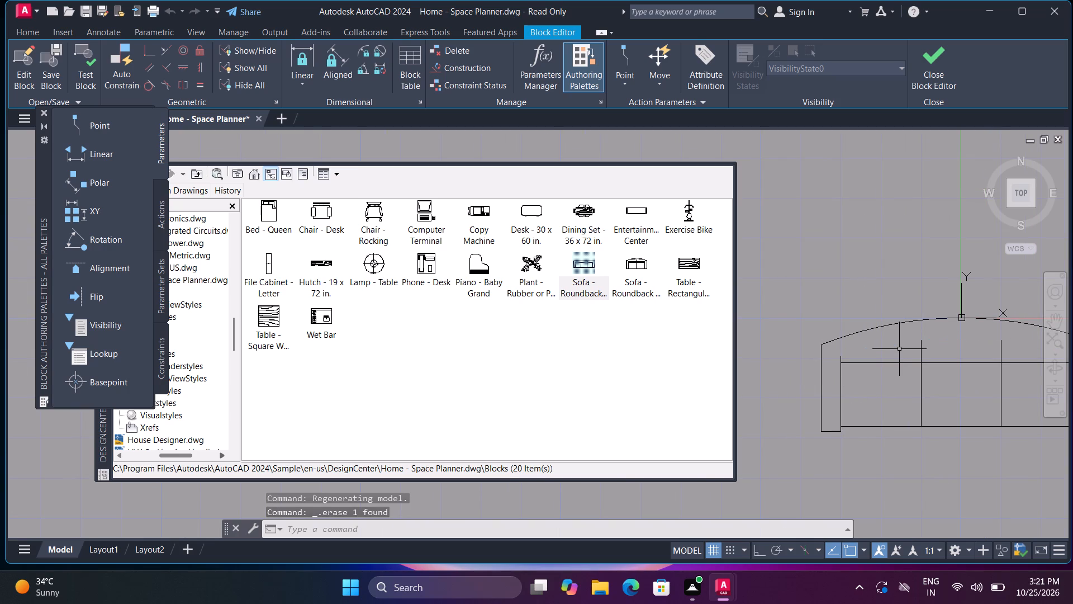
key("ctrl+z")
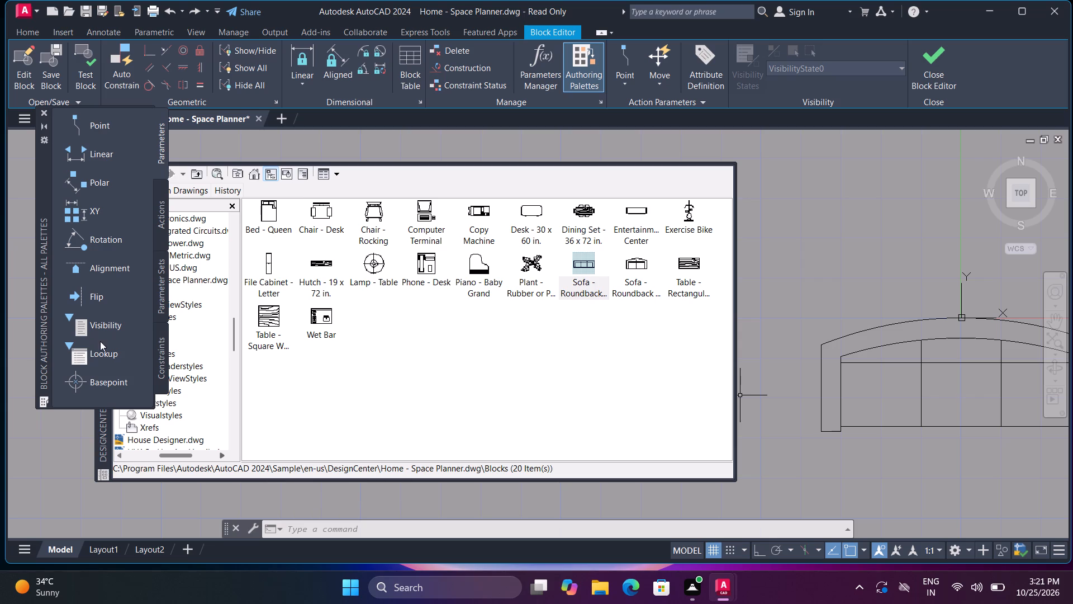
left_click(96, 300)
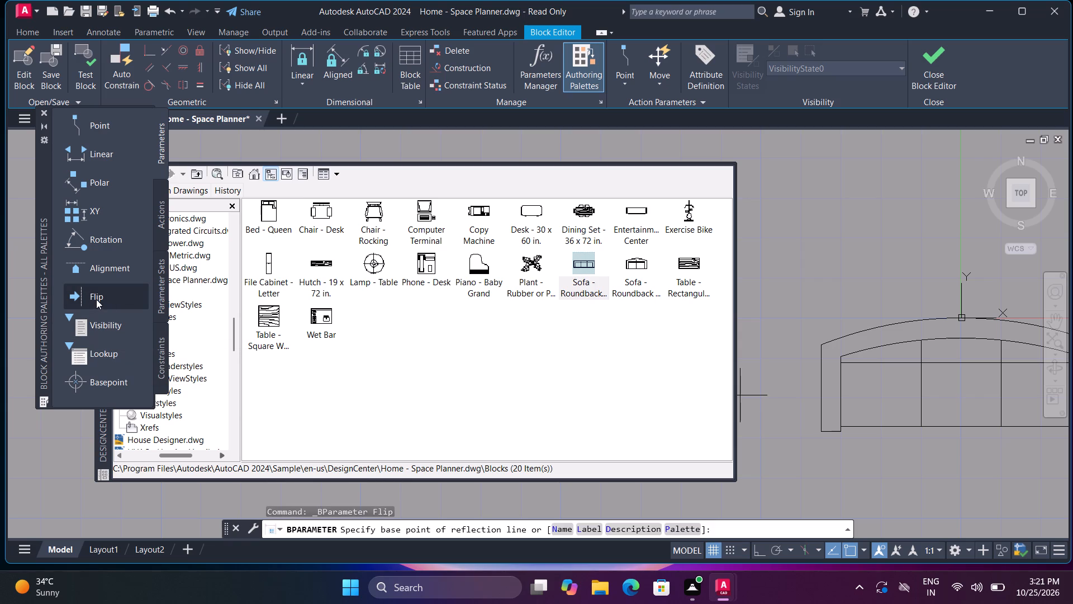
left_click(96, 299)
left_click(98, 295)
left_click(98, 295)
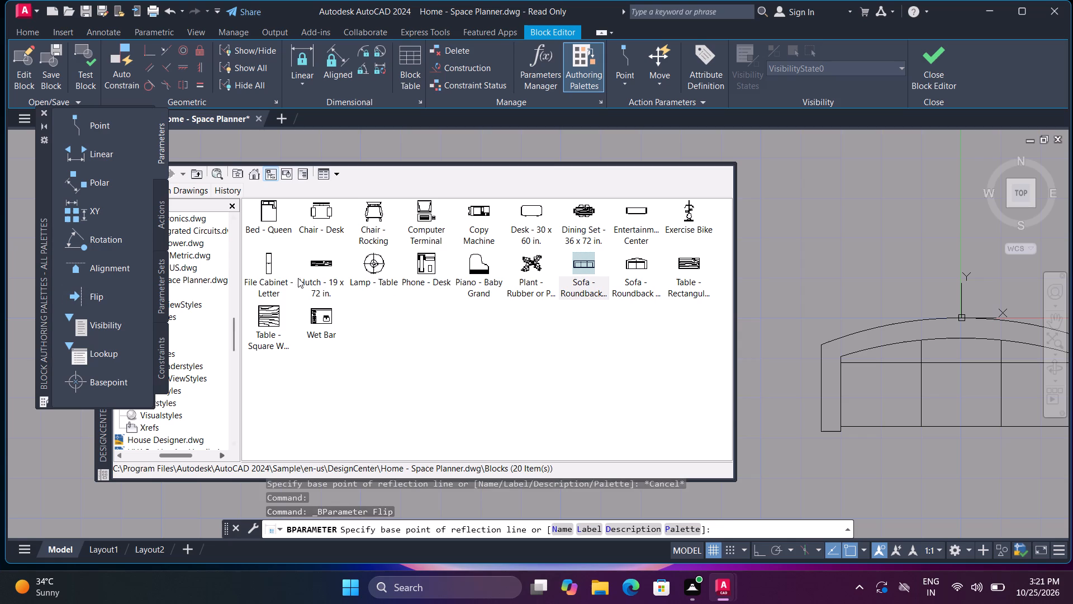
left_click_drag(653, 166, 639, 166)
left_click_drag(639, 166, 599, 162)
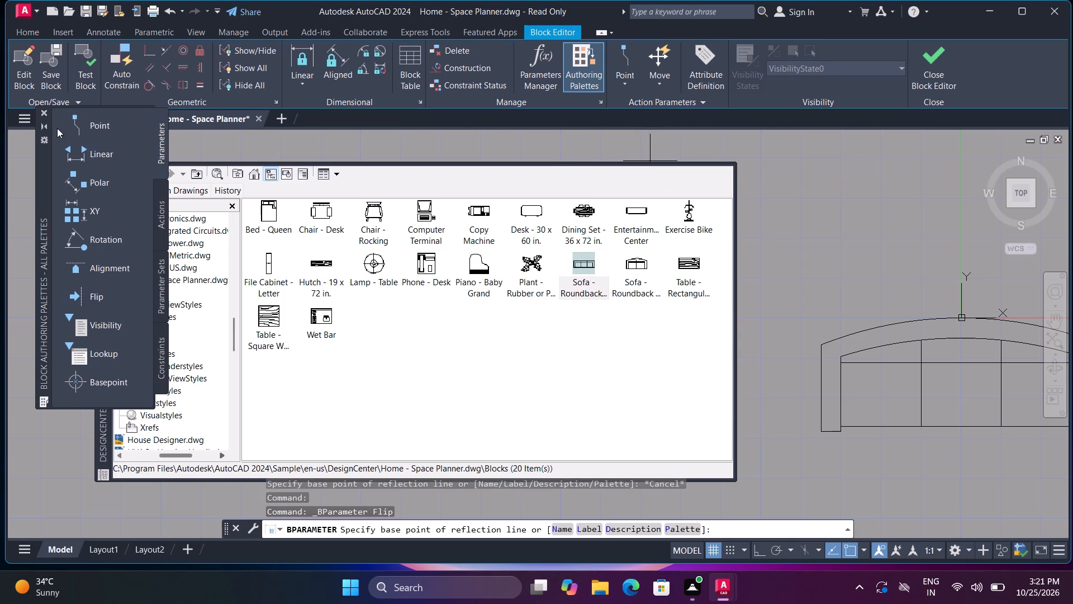
Examine the whole 7 ft. sofa block and the parameters, actions, parameter sets and constraints available for block authoring.
left_click(45, 128)
left_click(106, 182)
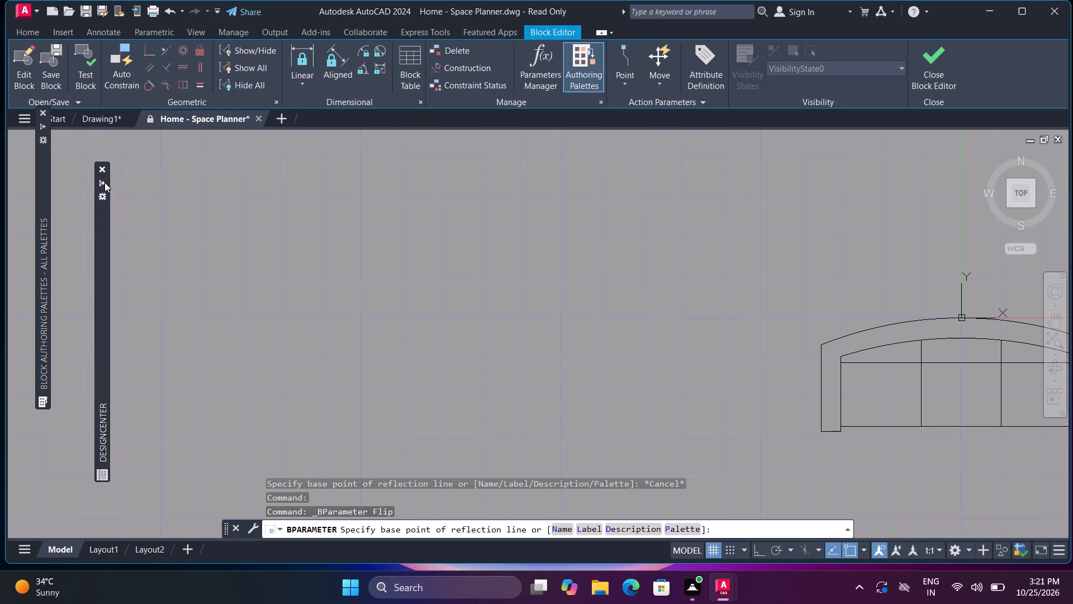
middle_click_drag(663, 338, 133, 344)
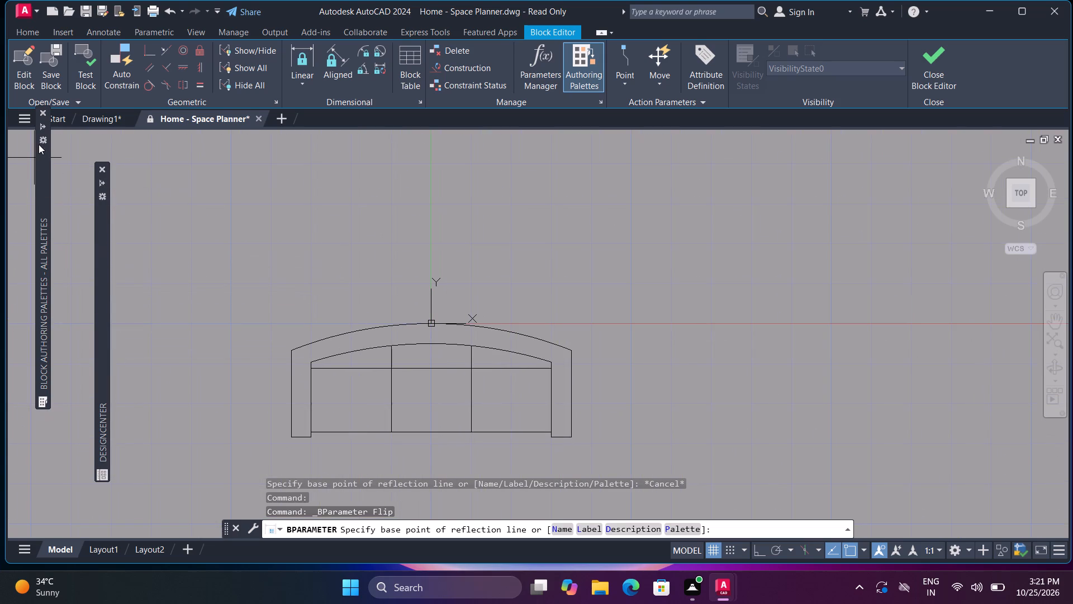
left_click(43, 126)
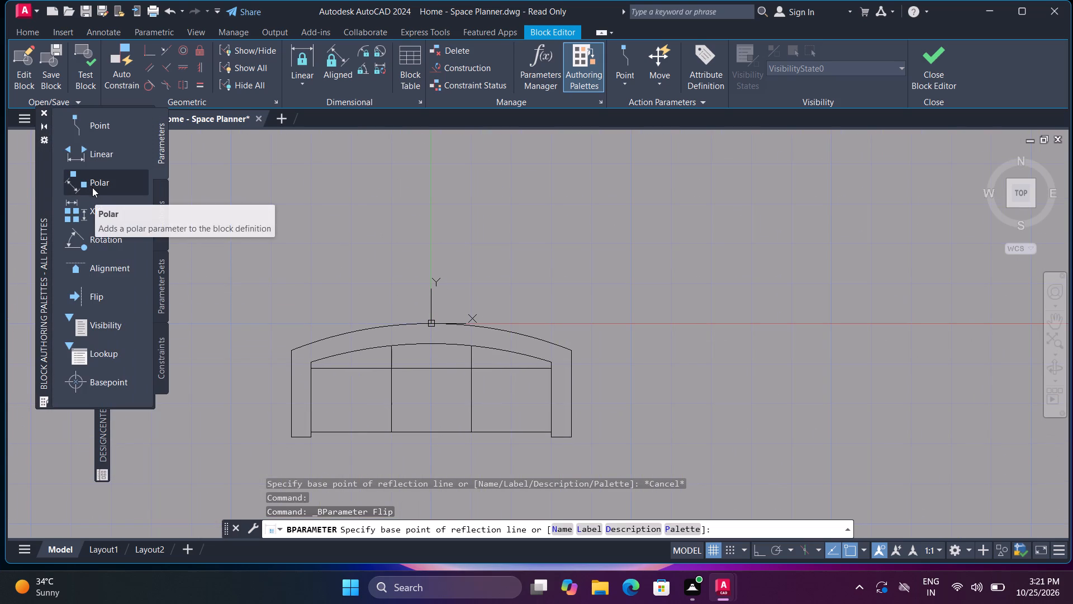
scroll(66, 218, "down", 3)
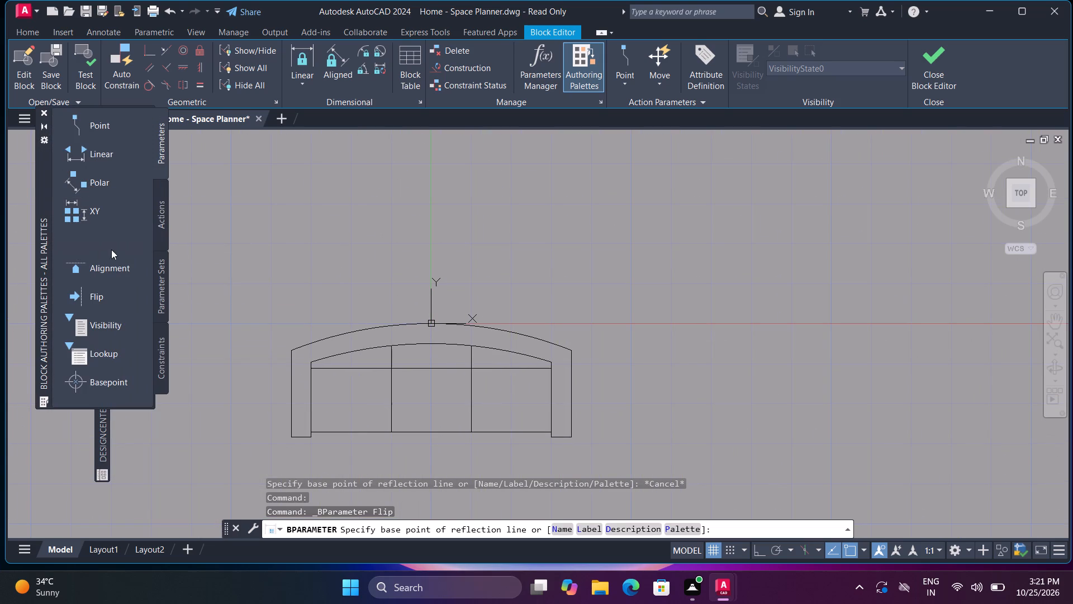
left_click(164, 221)
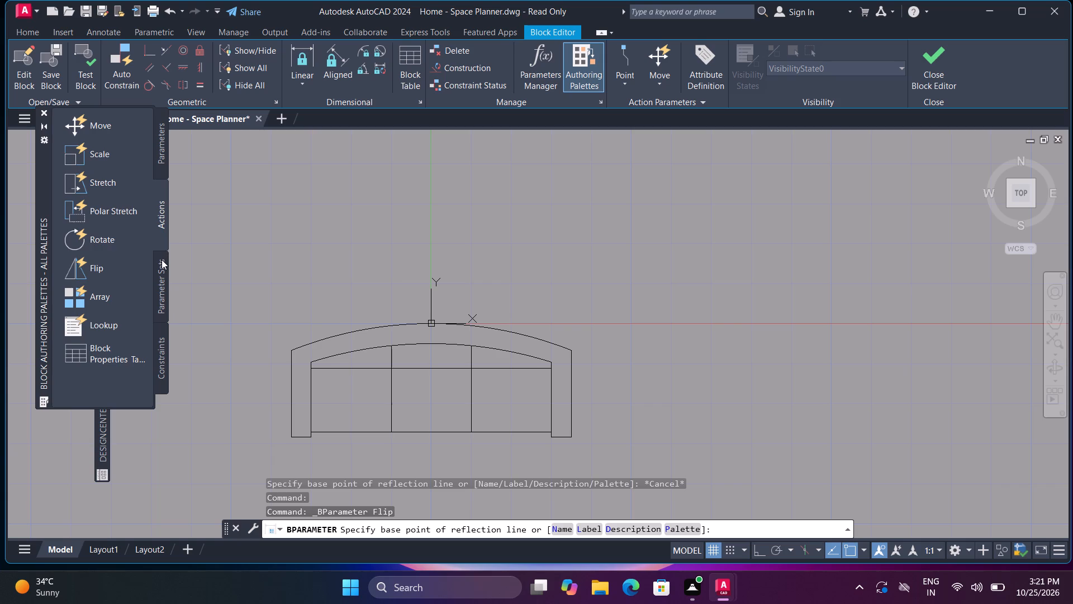
left_click(162, 259)
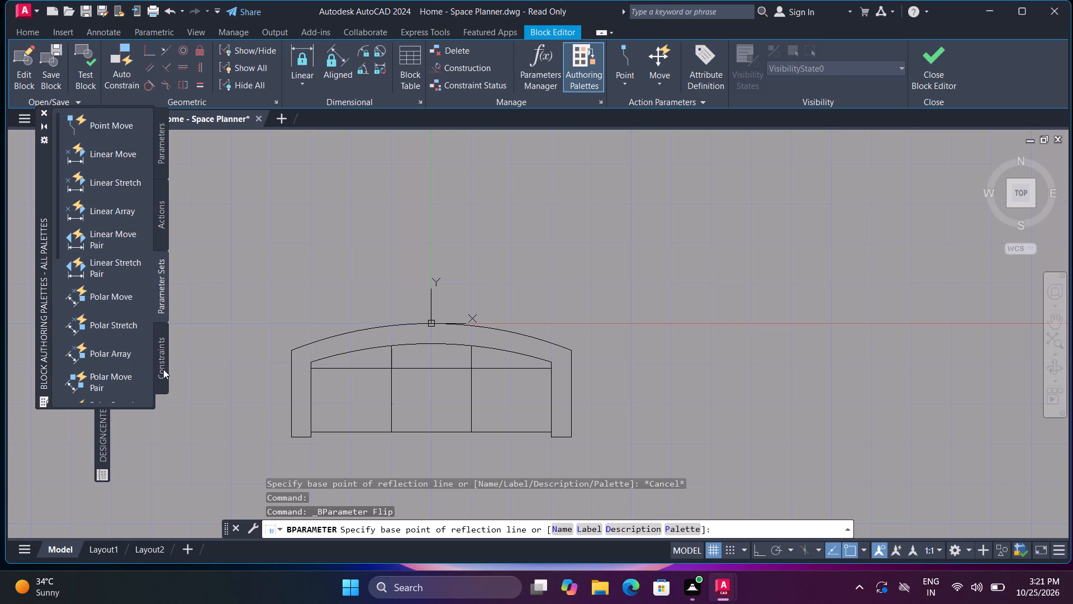
left_click(163, 369)
left_click(156, 156)
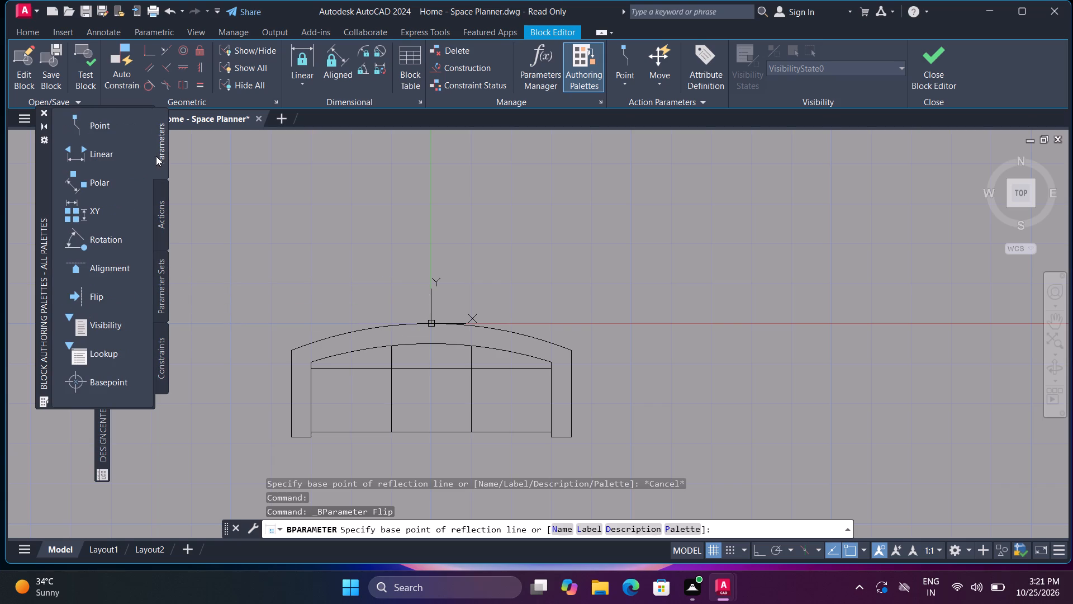
left_click(46, 129)
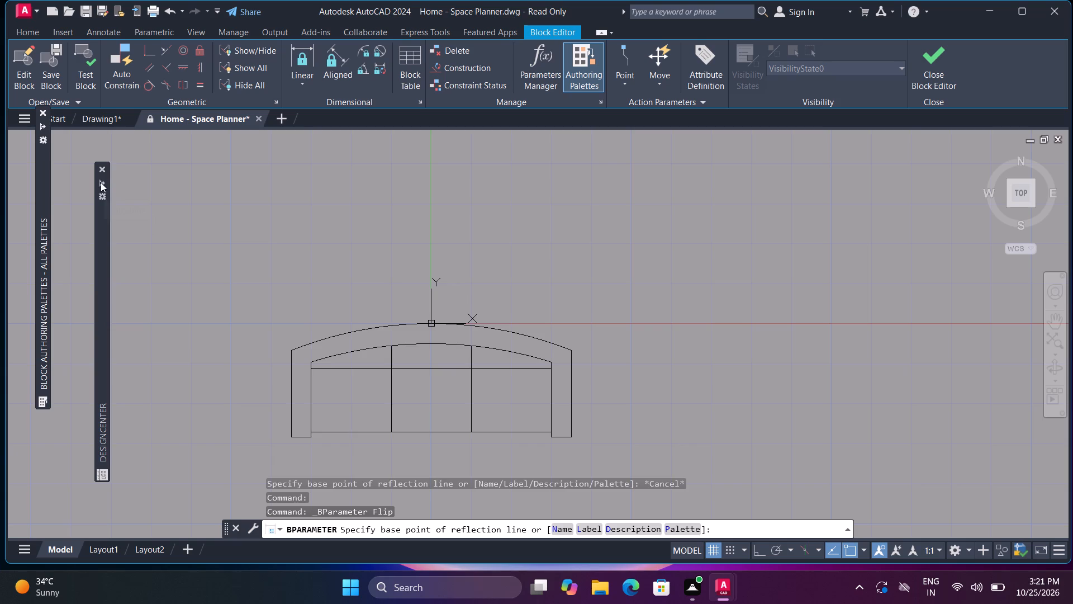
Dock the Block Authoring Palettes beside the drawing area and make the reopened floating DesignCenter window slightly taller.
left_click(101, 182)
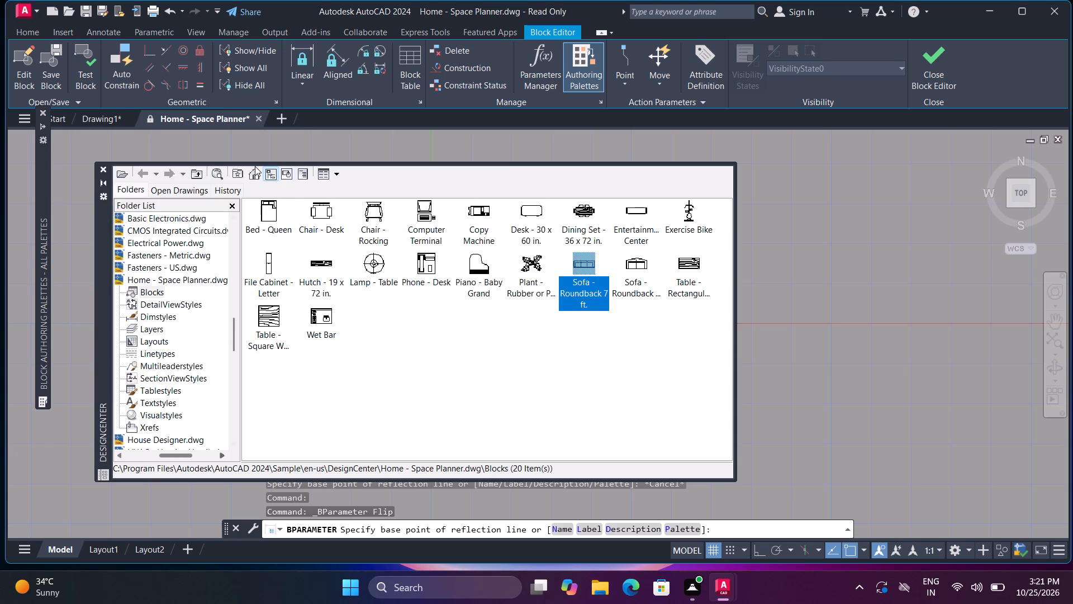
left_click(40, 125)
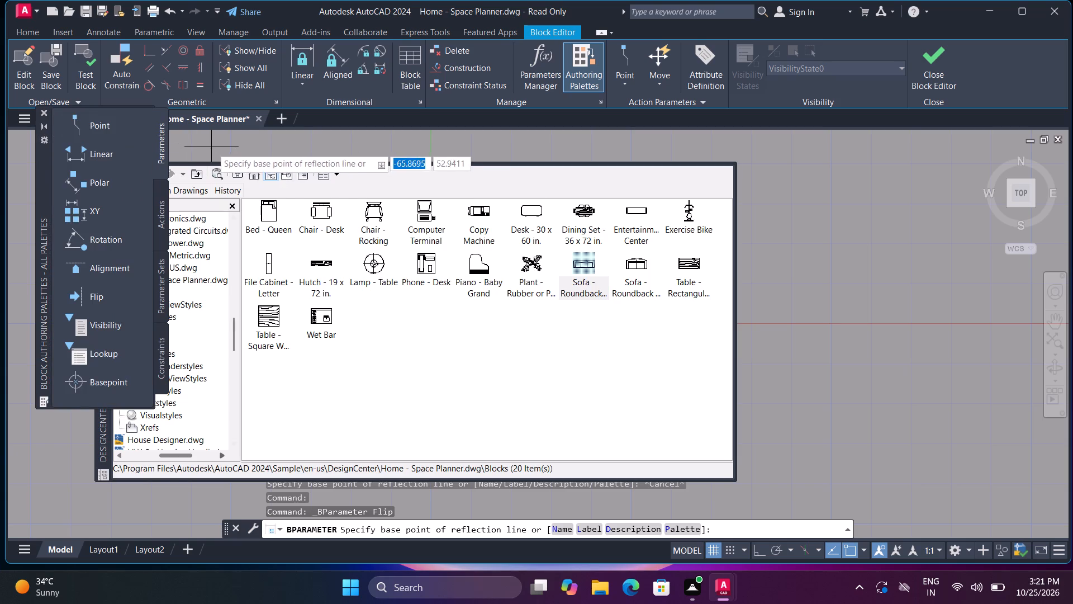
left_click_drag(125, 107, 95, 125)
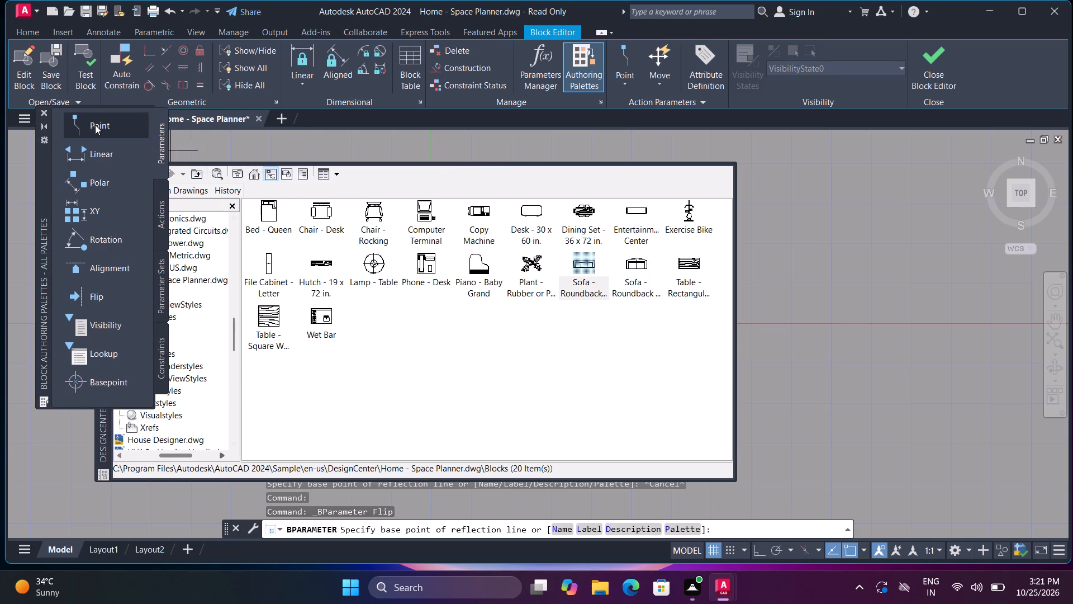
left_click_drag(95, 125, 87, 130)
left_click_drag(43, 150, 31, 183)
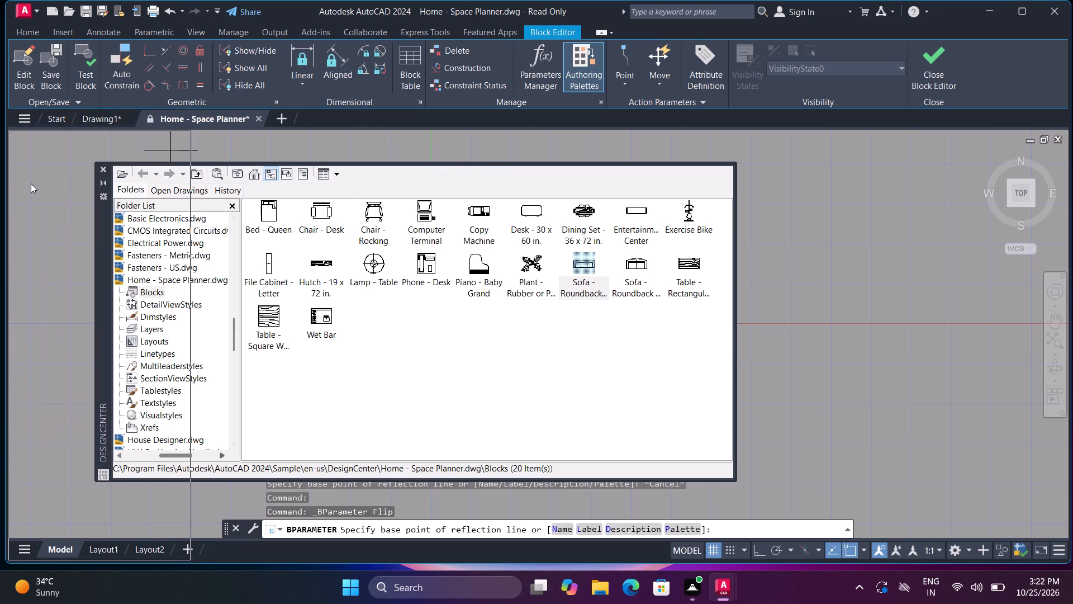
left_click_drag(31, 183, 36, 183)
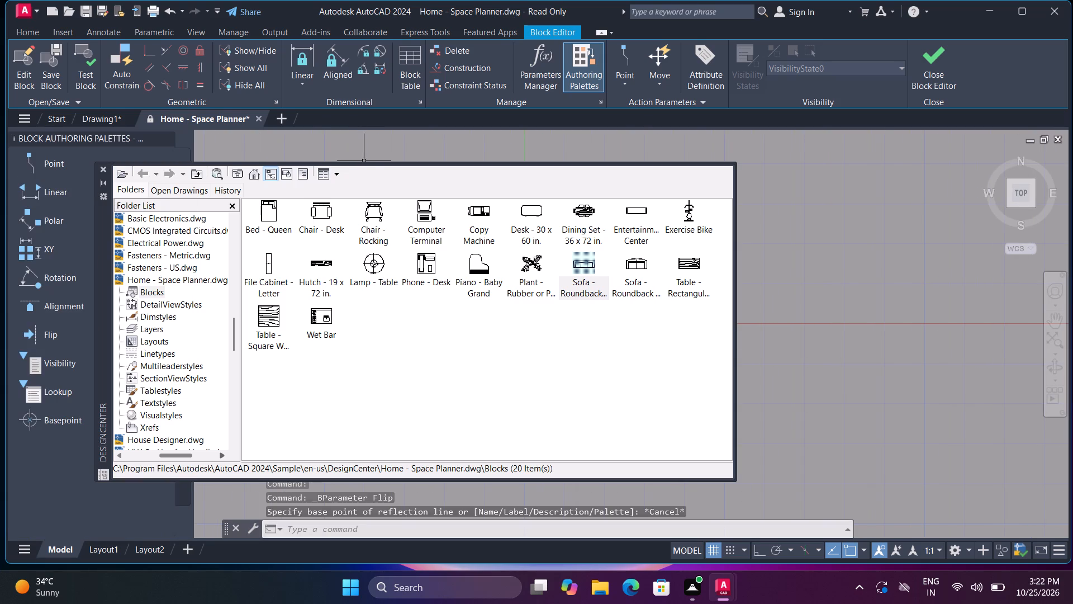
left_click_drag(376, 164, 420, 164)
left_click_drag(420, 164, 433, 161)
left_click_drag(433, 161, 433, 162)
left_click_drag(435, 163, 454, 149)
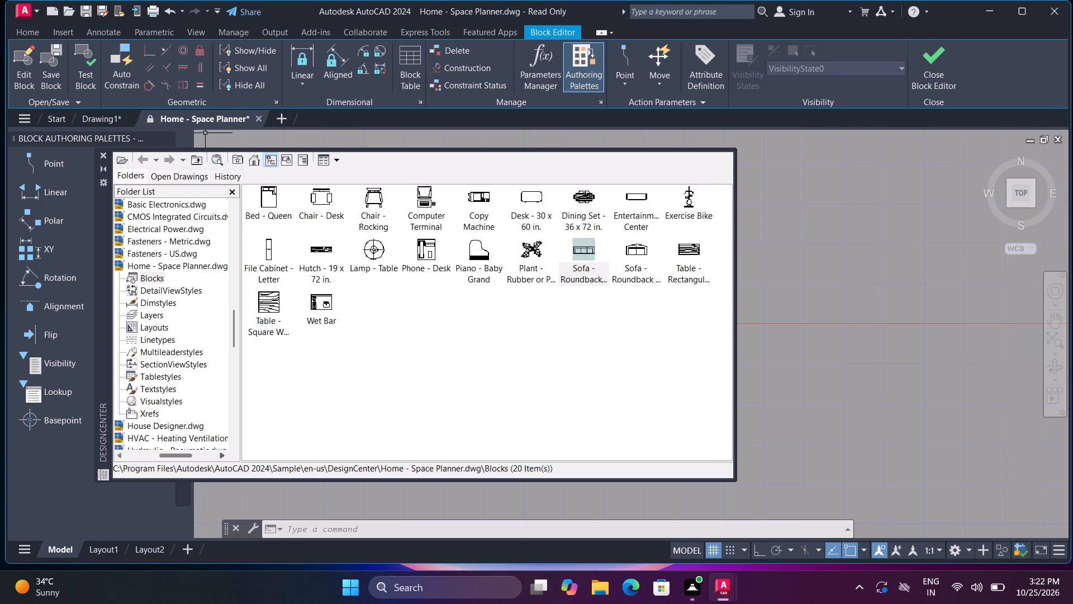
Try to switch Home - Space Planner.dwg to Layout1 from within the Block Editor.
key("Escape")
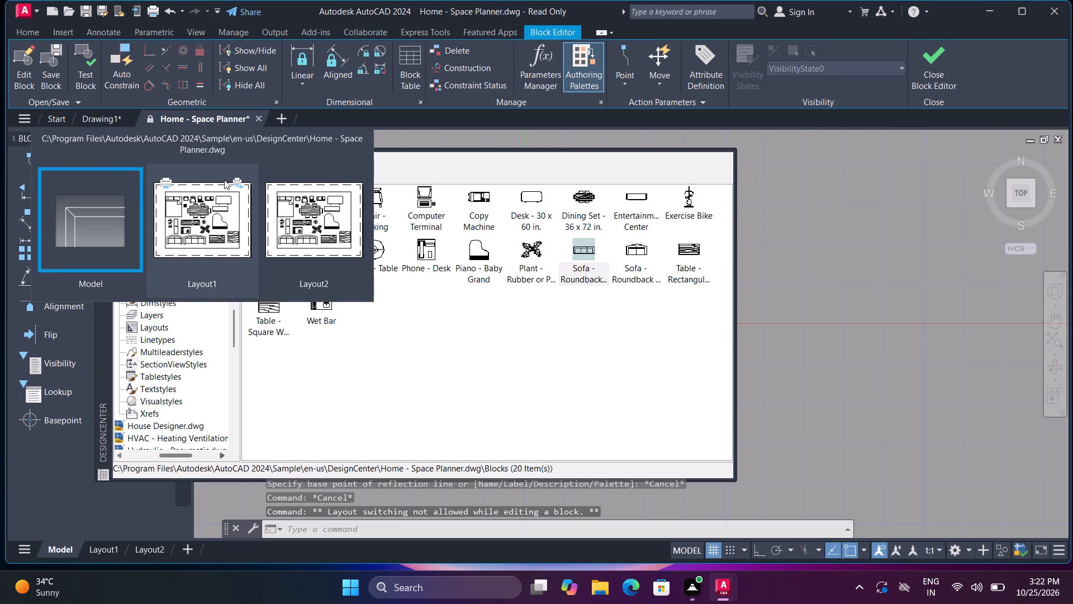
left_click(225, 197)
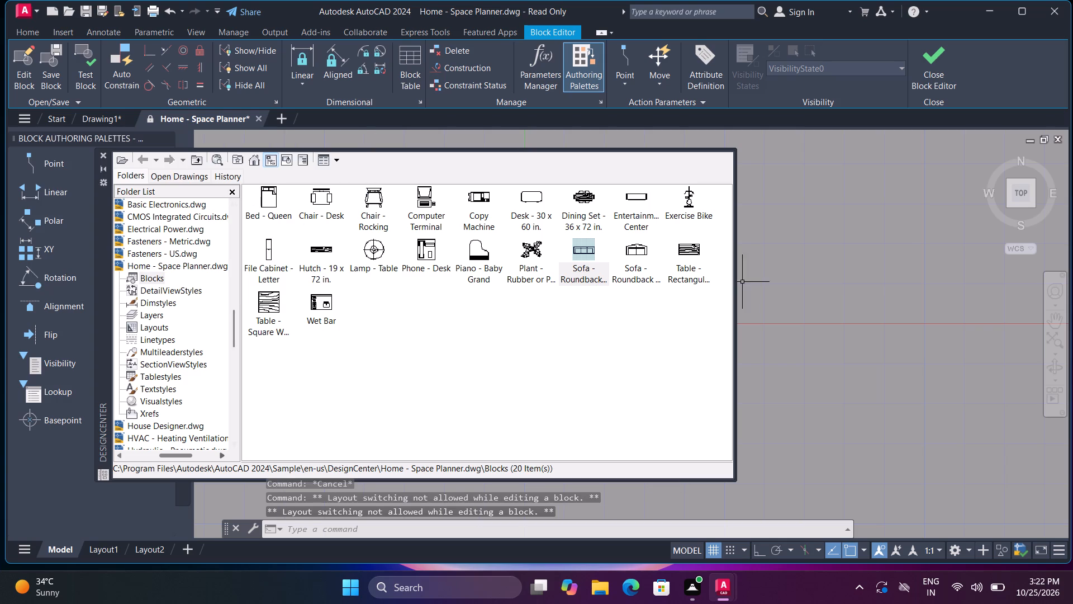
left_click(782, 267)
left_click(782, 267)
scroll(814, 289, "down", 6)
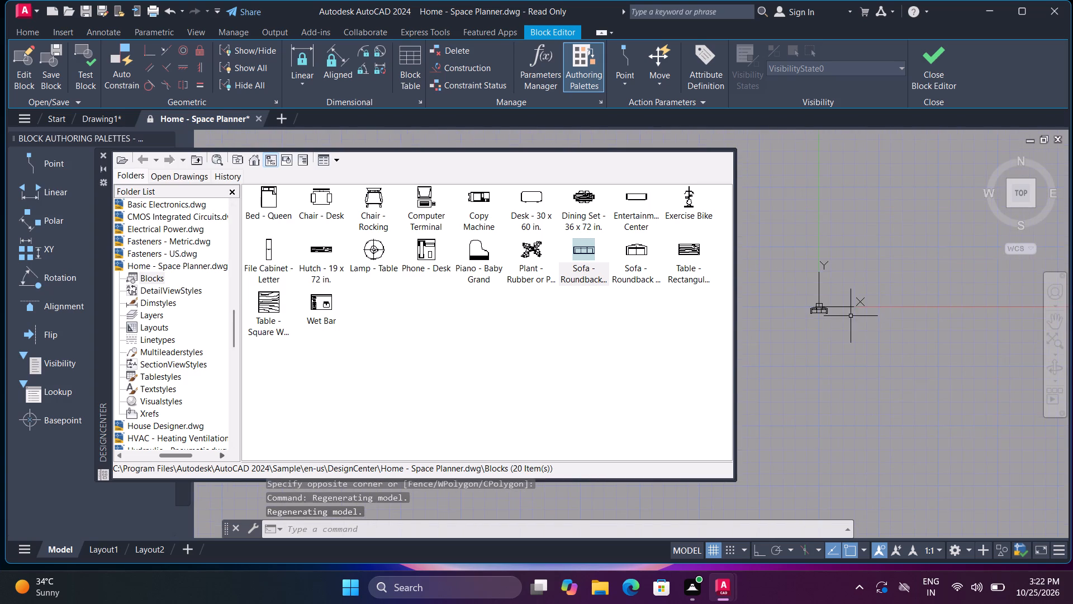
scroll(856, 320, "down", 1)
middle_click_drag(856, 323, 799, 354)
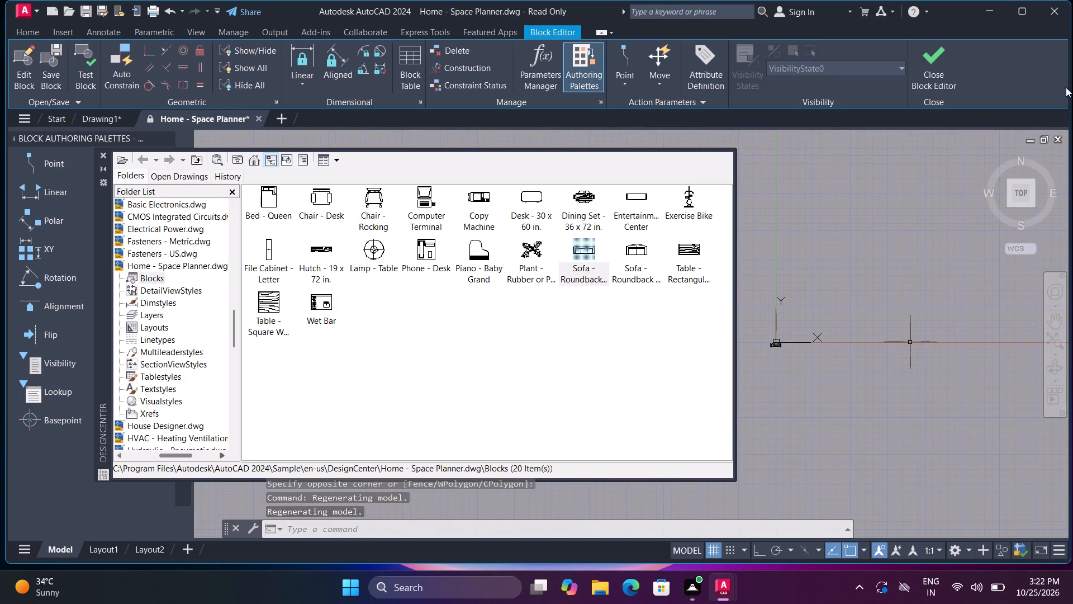
Close Home - Space Planner.dwg without saving its changes, and close DesignCenter to return to the floor plan in Drawing1.
left_click(1061, 140)
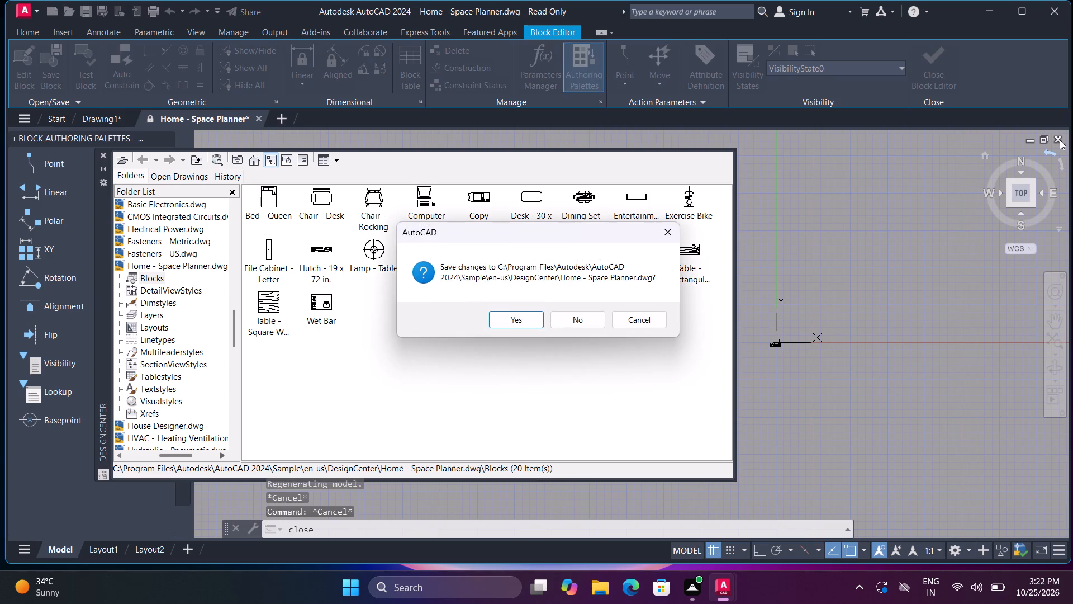
left_click(566, 318)
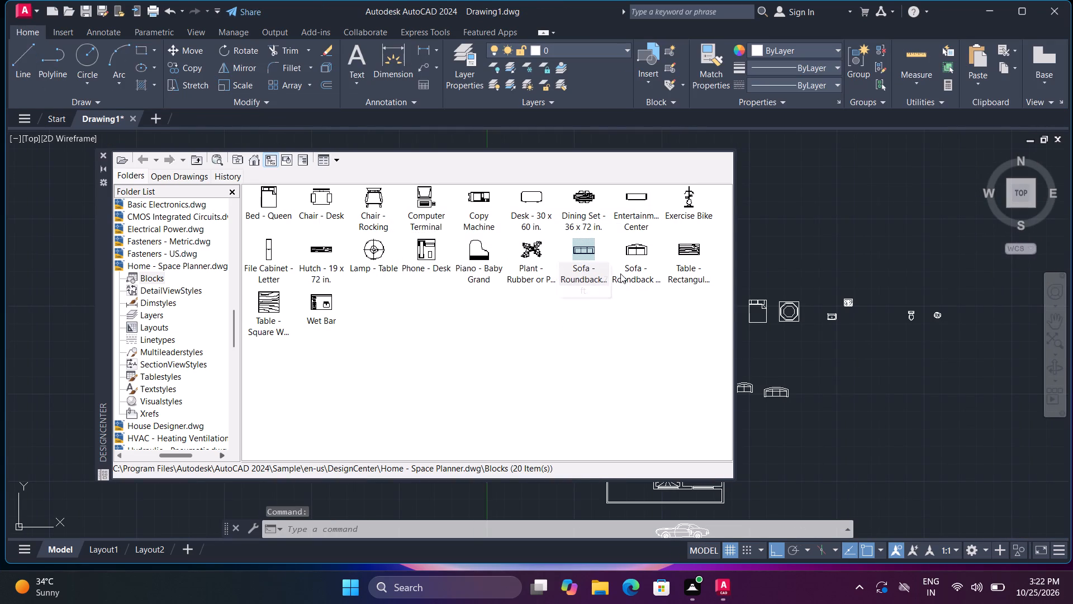
key("ctrl+2")
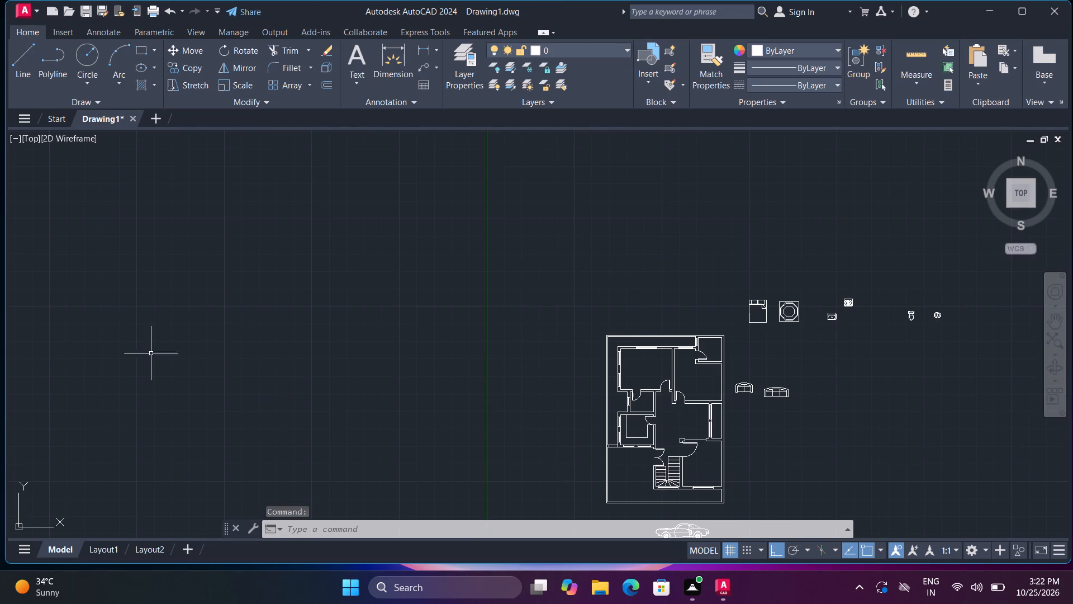
Rotate the 7 ft. sofa beside the floor plan by 270° about its front right corner, turning its backrest to the east.
middle_click_drag(685, 278, 580, 177)
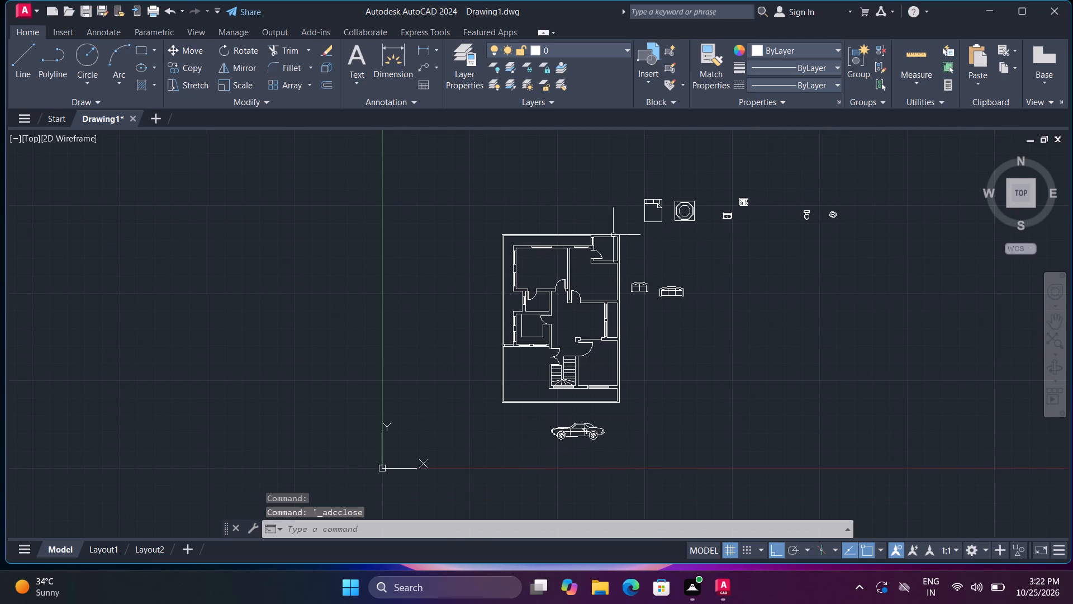
scroll(640, 214, "up", 1)
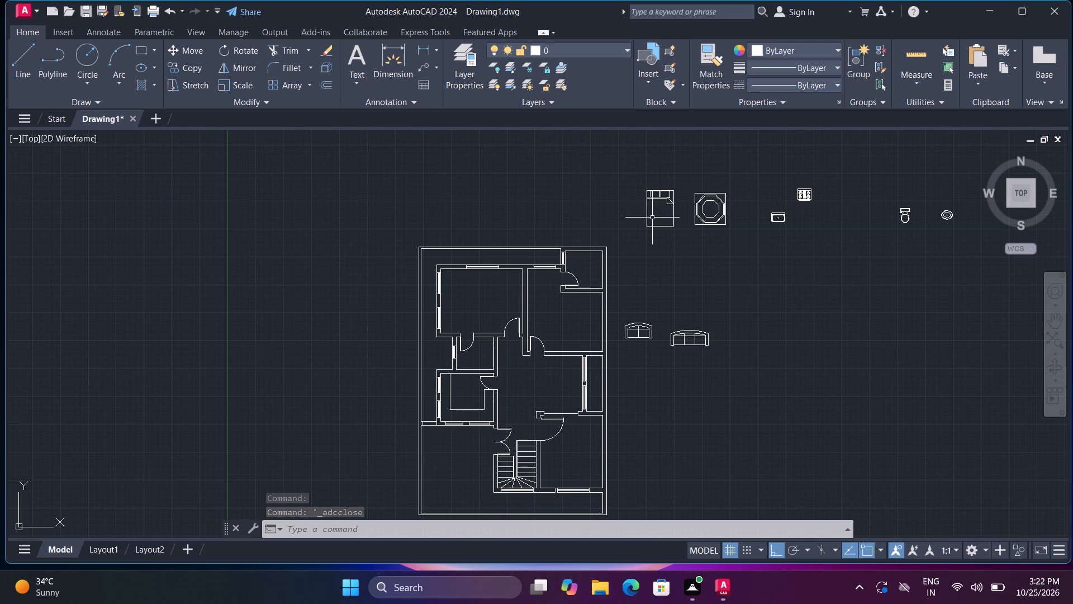
left_click(693, 330)
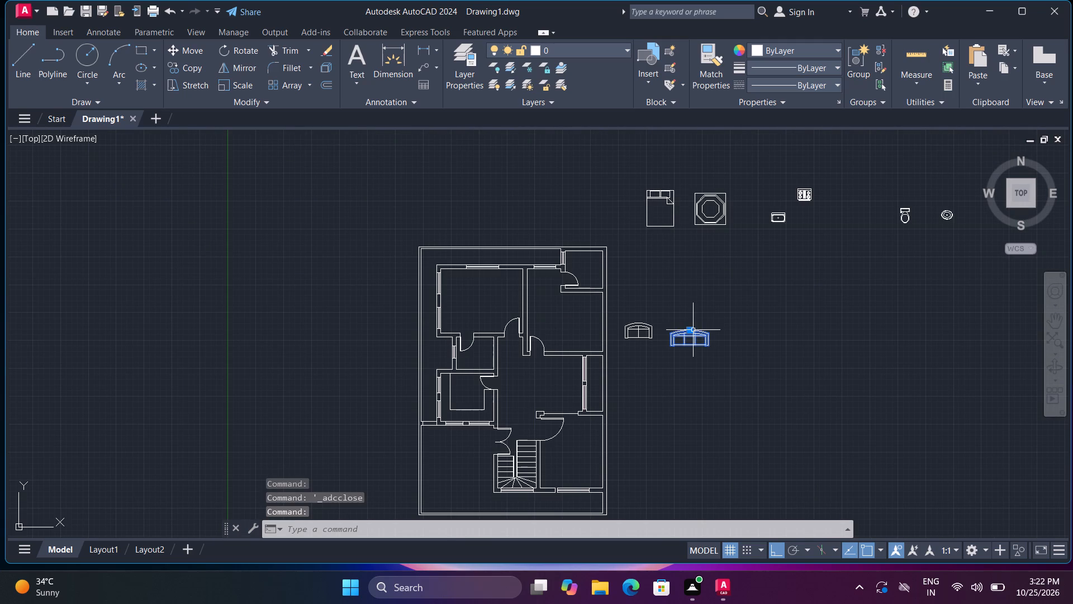
key("r")
type("o")
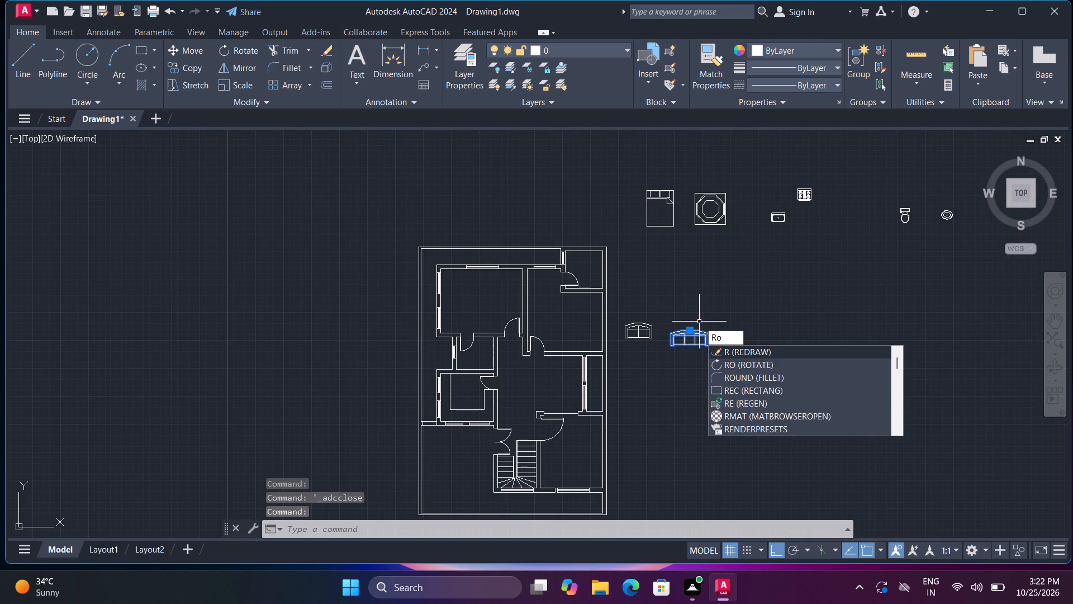
key("space")
left_click(706, 349)
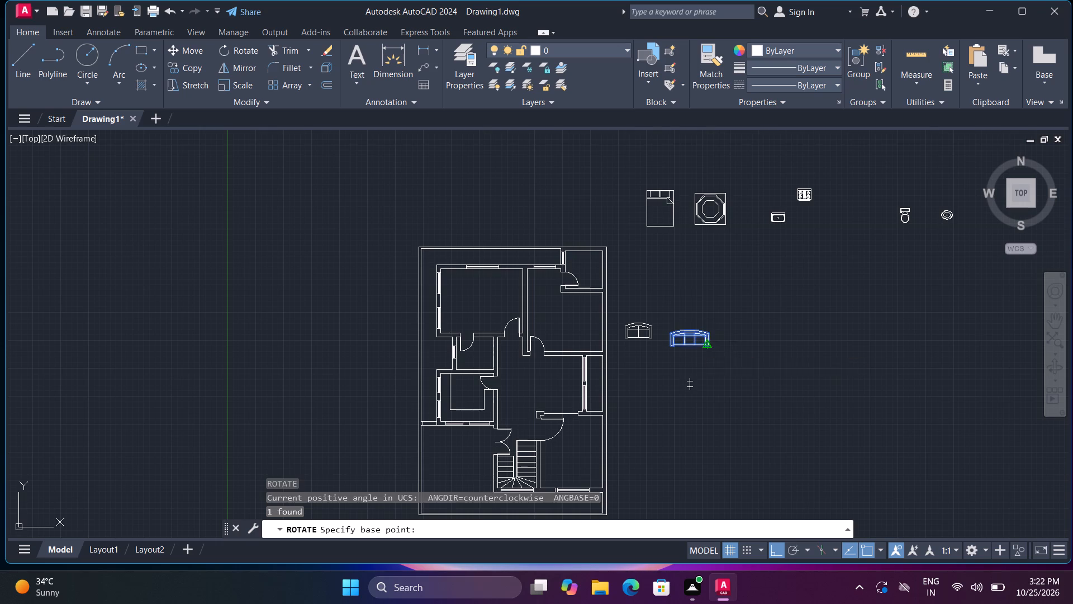
left_click(694, 386)
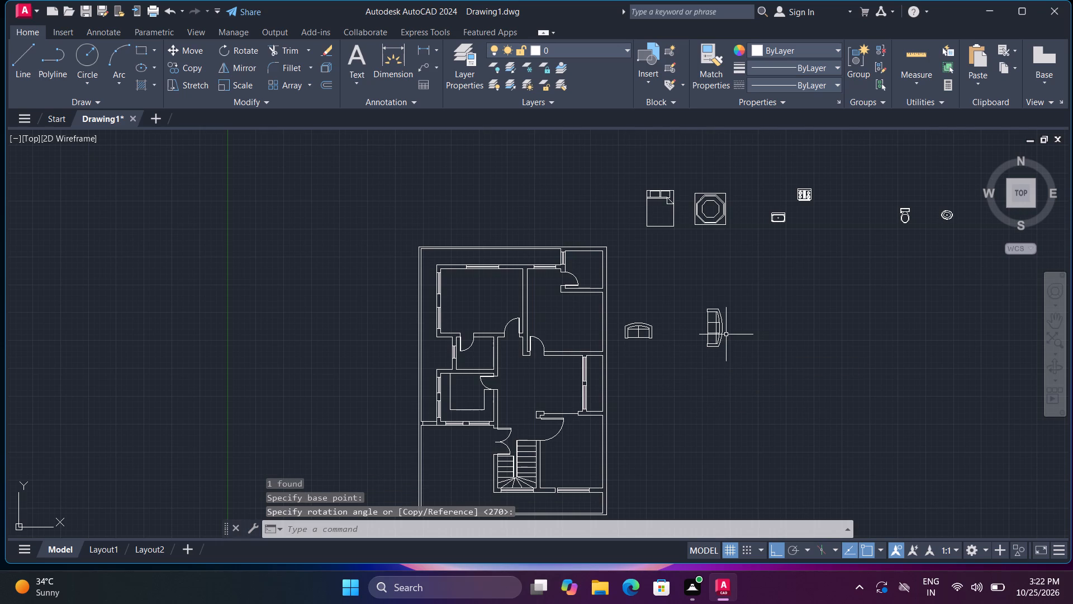
Move the rotated 7 ft. sofa into the living room, backing its backrest midpoint against the east window wall with Ortho off.
type("m")
key("space")
left_click(723, 332)
key("space")
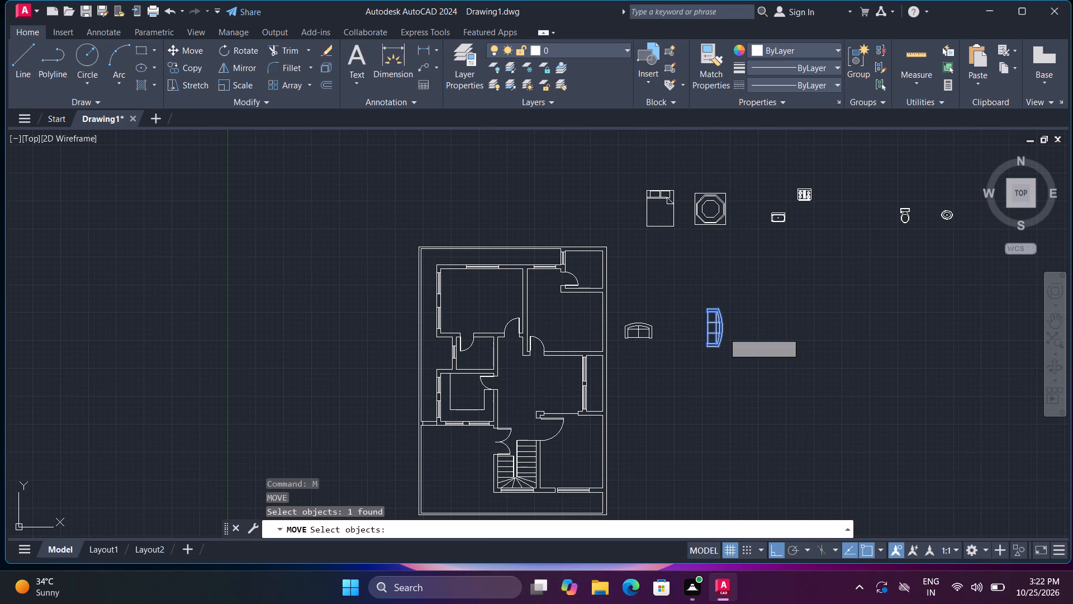
left_click(723, 332)
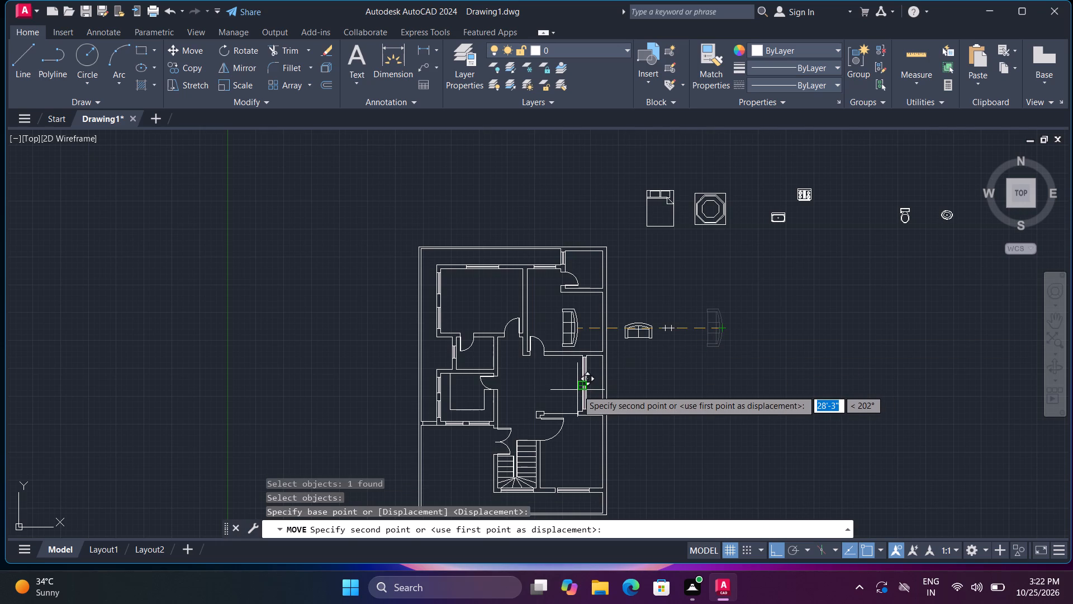
key("F8")
scroll(573, 403, "up", 2)
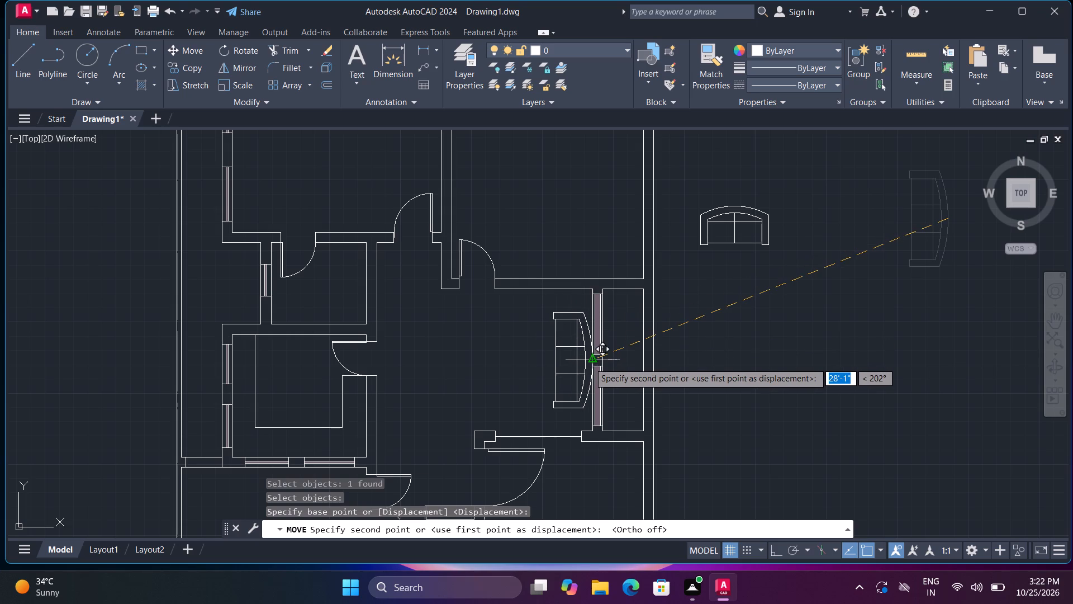
left_click(589, 362)
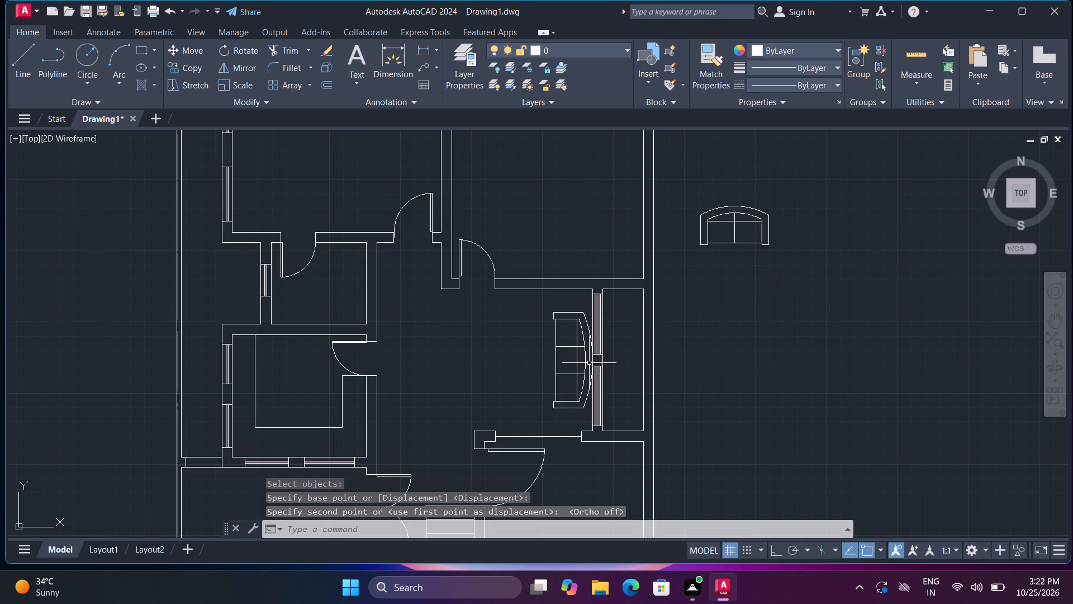
Scale down the 7 ft. sofa about its backrest midpoint so it stays centred on the living room's east window wall.
key("s")
type("c")
key("space")
left_click(592, 356)
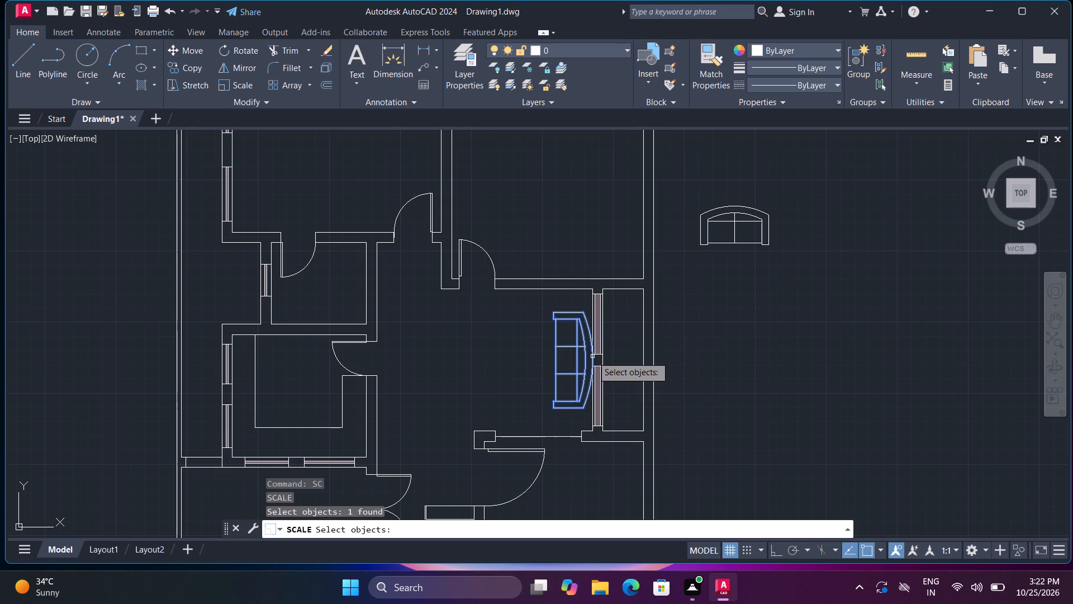
key("space")
left_click(594, 363)
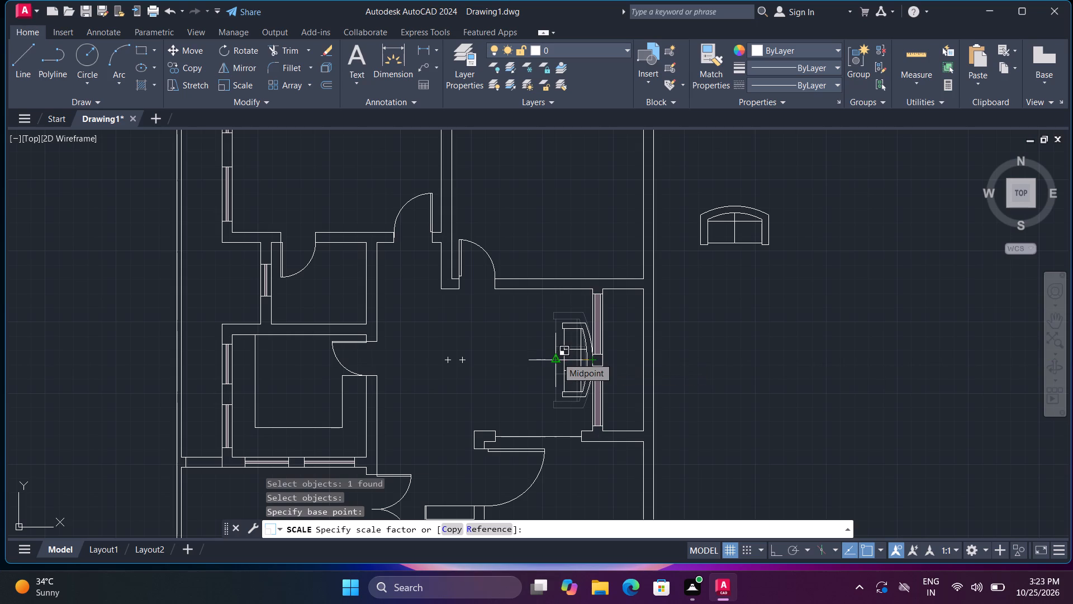
left_click(561, 360)
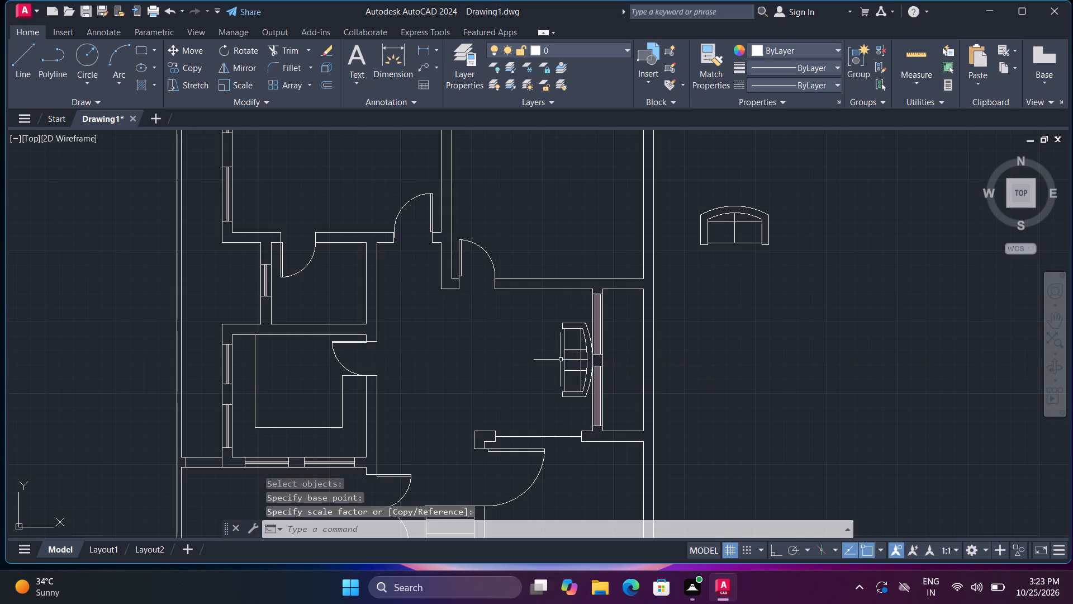
Move the two-seat sofa from outside the plan into the living room, just below its north wall.
left_click(733, 241)
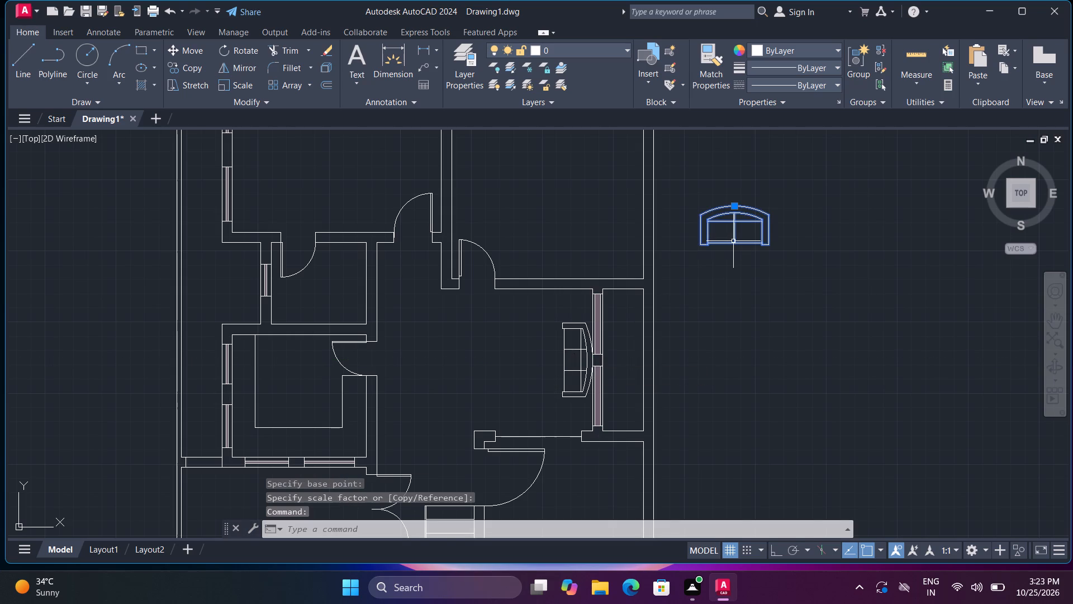
type("m")
key("space")
left_click(733, 241)
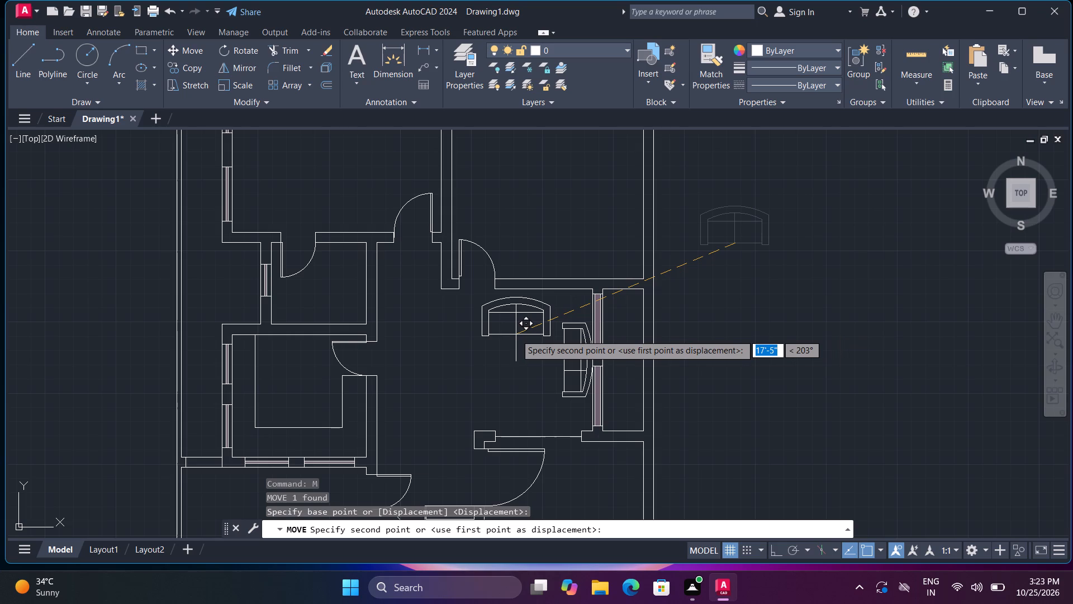
left_click(515, 334)
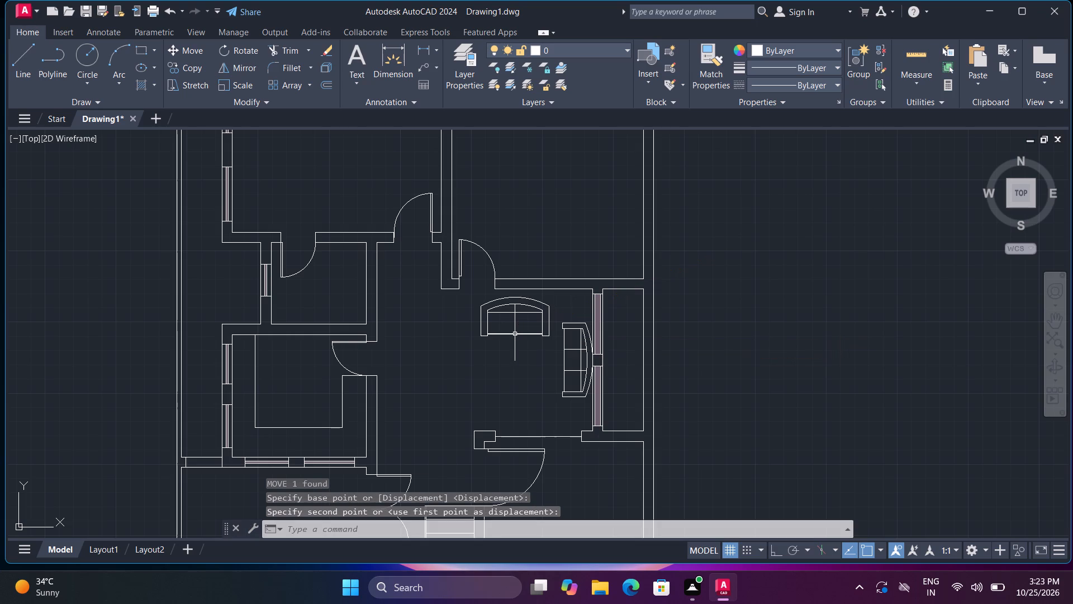
Mirror the two-seat sofa across a horizontal line through its front edge, keeping the original.
key("m")
type("i")
key("space")
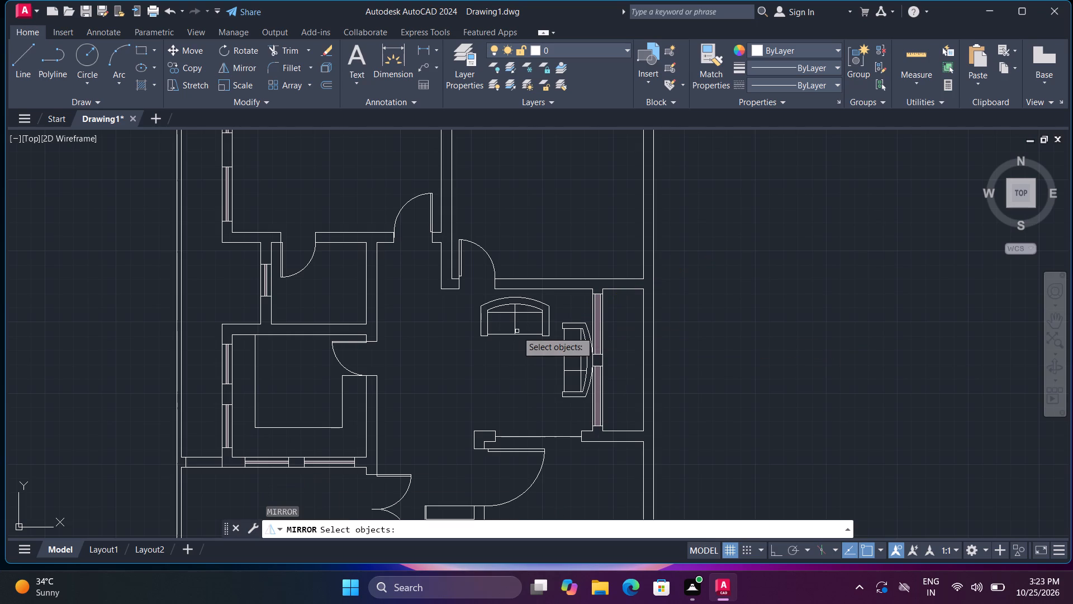
left_click(517, 331)
key("space")
left_click(517, 333)
left_click(517, 334)
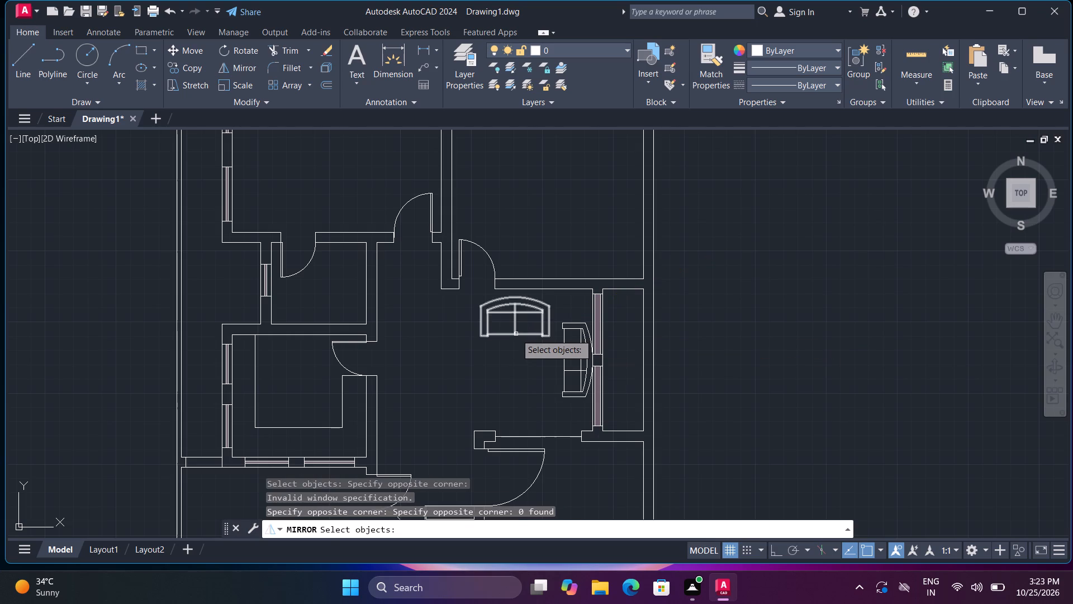
left_click(516, 334)
key("space")
left_click(515, 334)
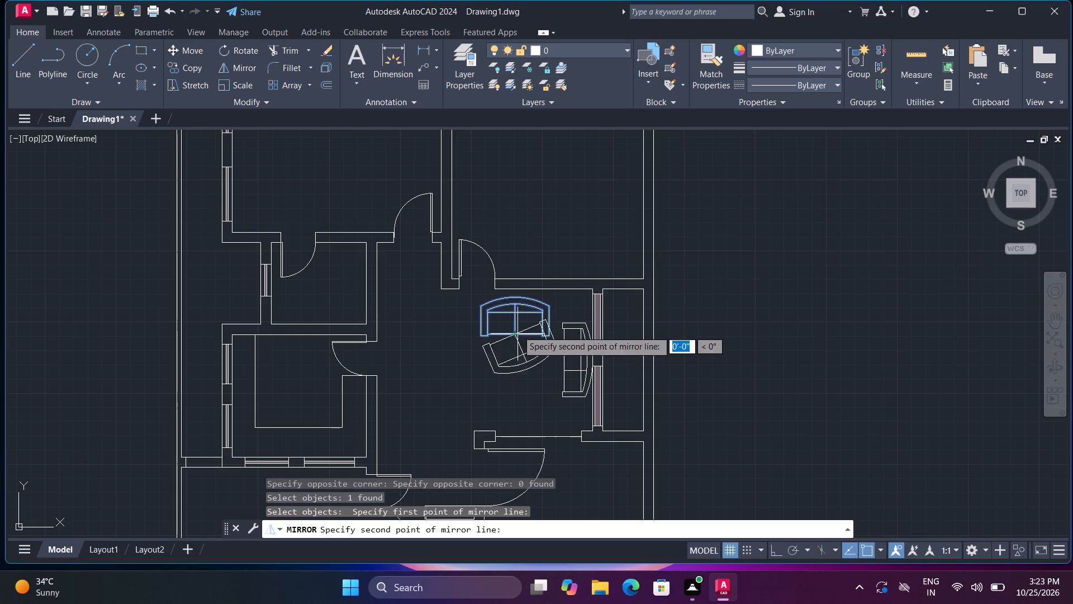
left_click(512, 337)
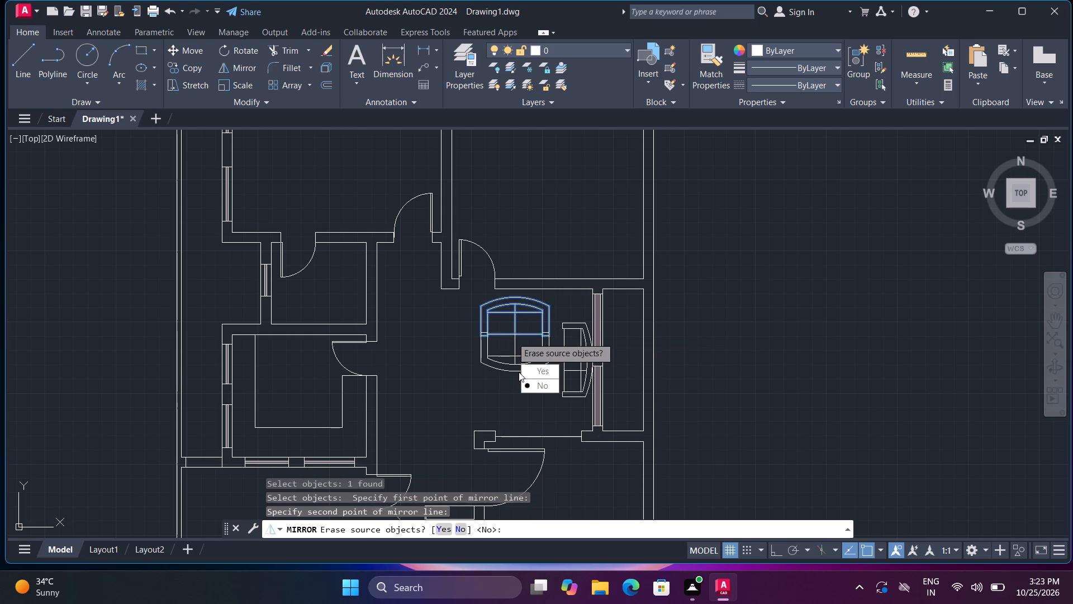
left_click_drag(526, 384, 512, 337)
key("space")
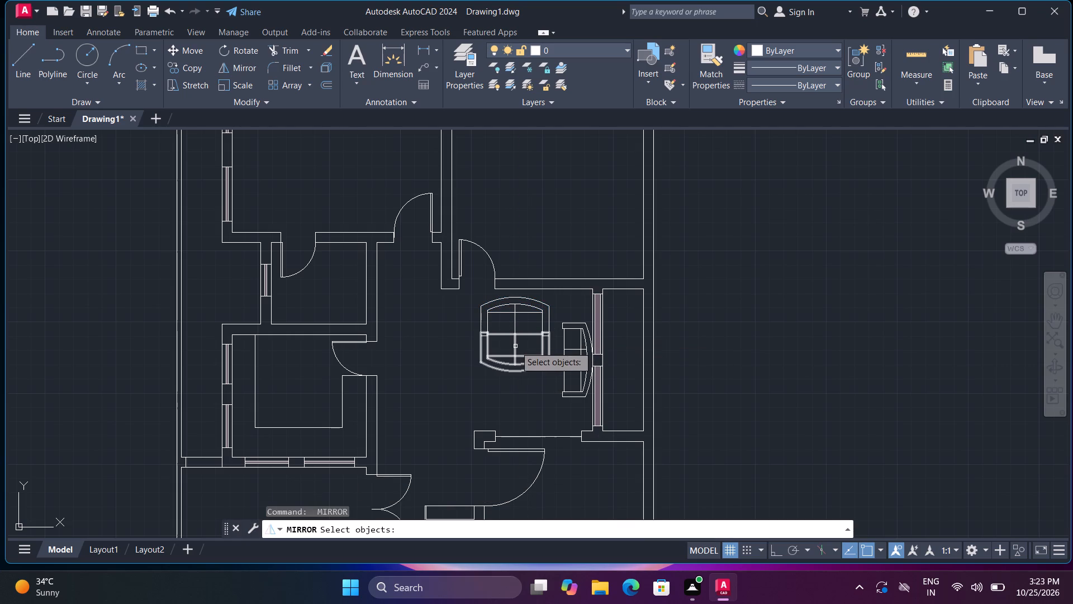
key("Escape")
Move the mirrored two-seat sofa straight south so its backrest sits near the living room's south wall.
key("m")
key("space")
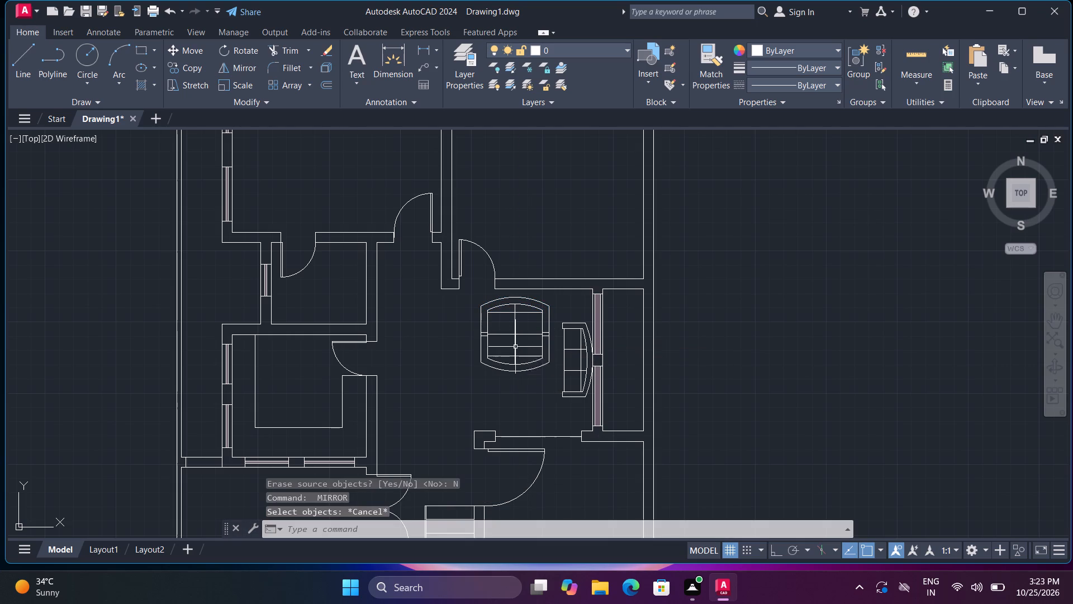
left_click(514, 364)
key("space")
left_click(514, 371)
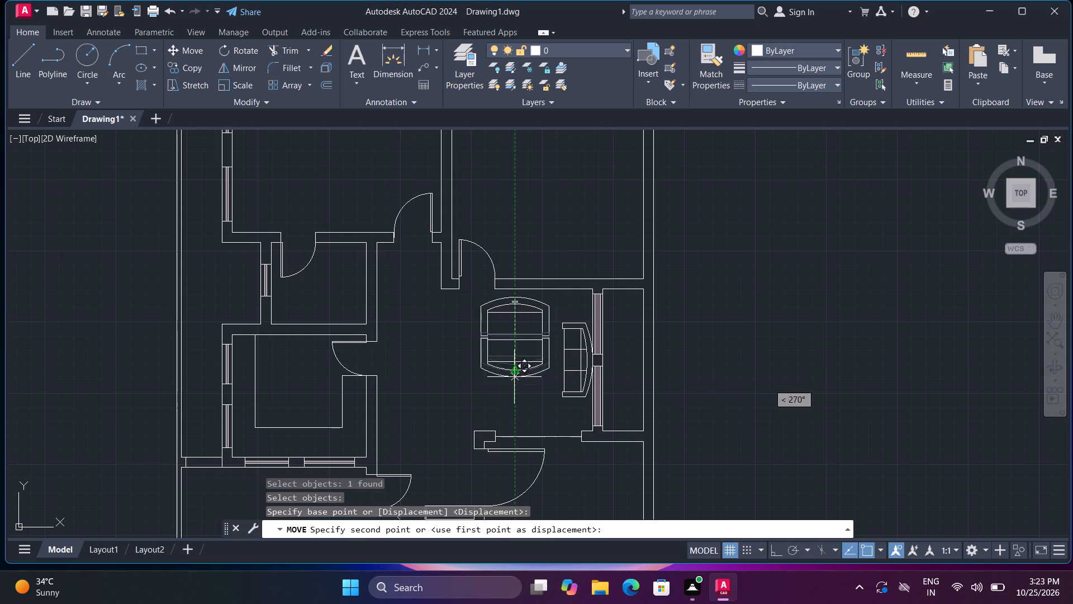
left_click(511, 422)
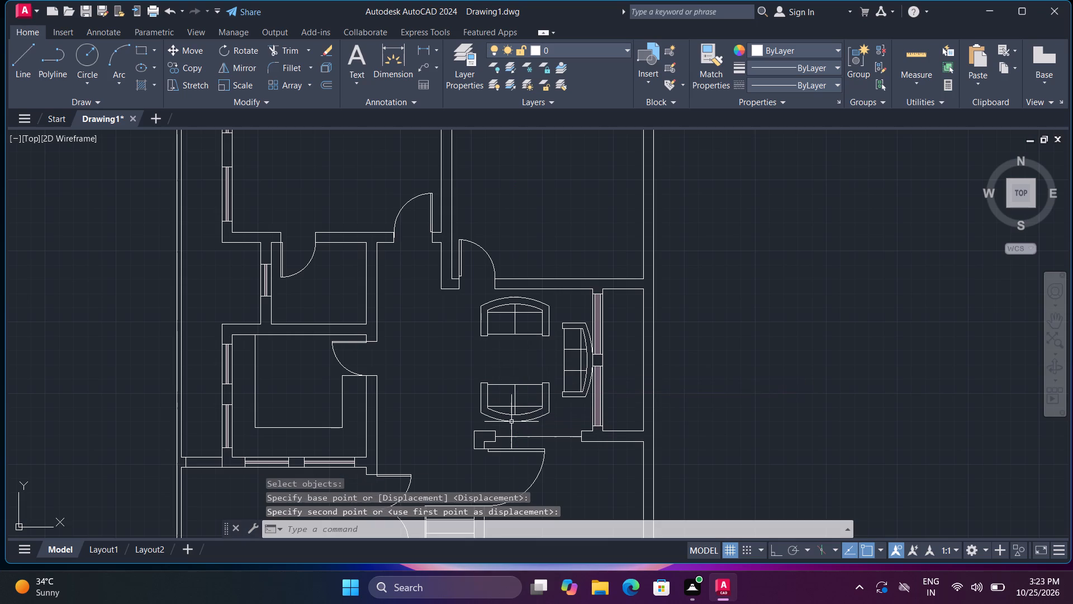
Scale down the southern two-seat sofa about its backrest midpoint.
type("sc")
key("space")
left_click(514, 423)
key("space")
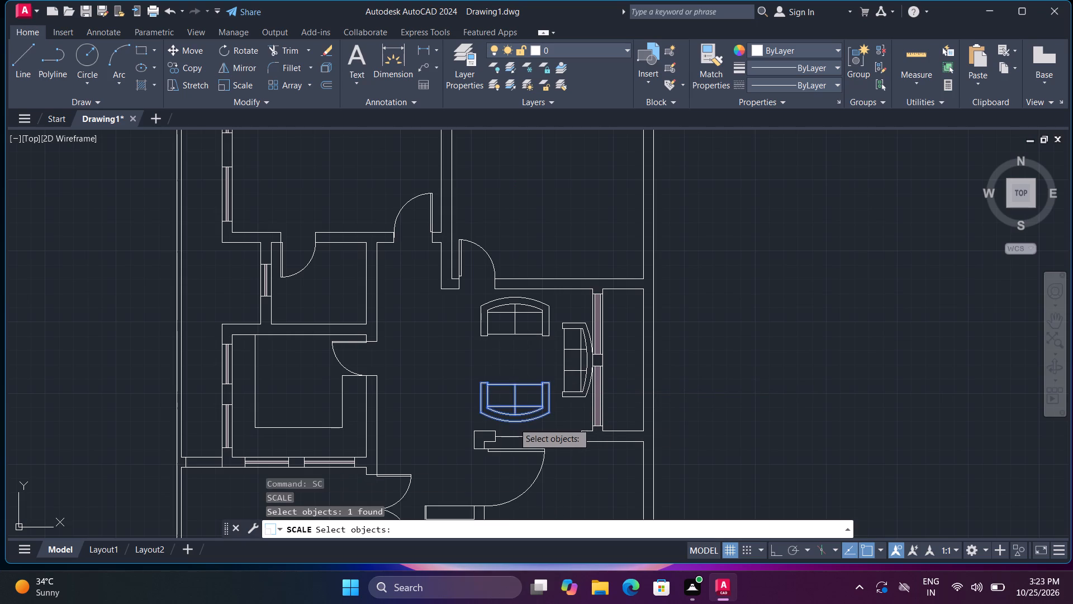
left_click(514, 423)
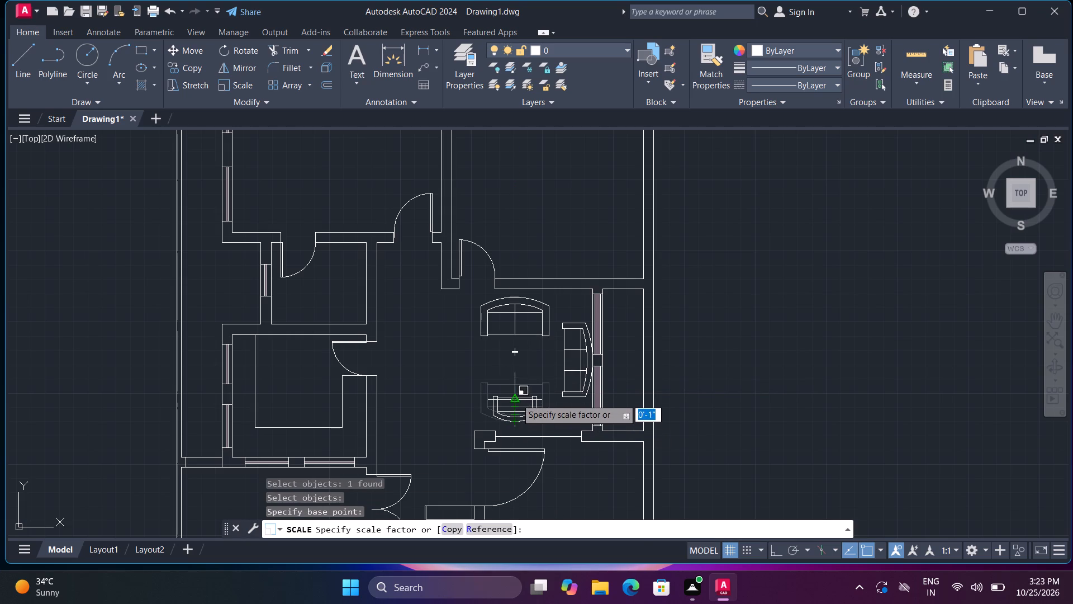
left_click(516, 399)
Scale down the northern two-seat sofa about its backrest midpoint, and enlarge it slightly to roughly match the southern one.
left_click(541, 330)
key("space")
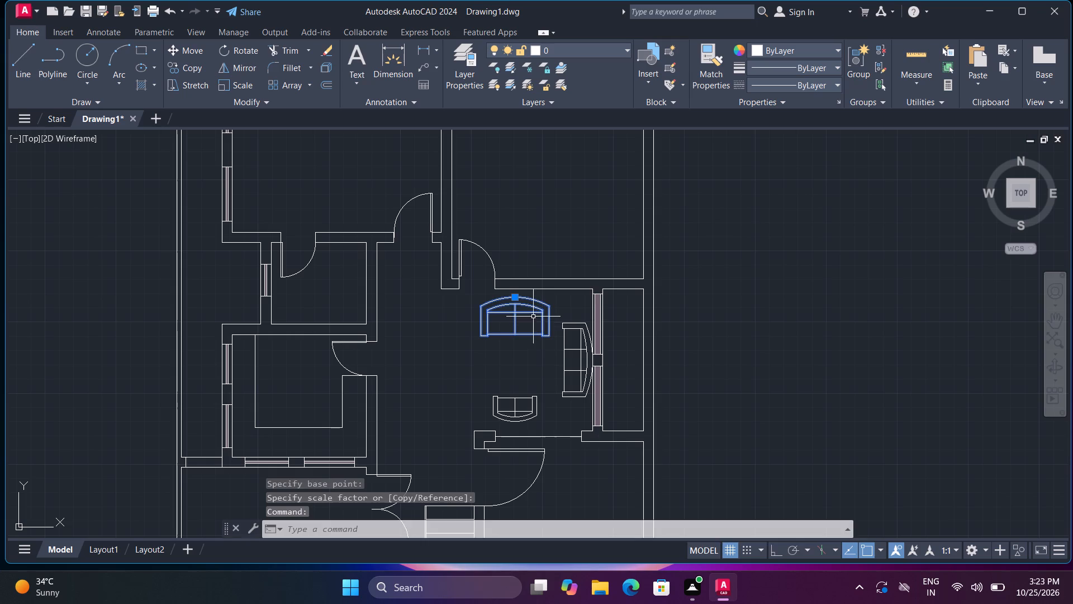
left_click(515, 298)
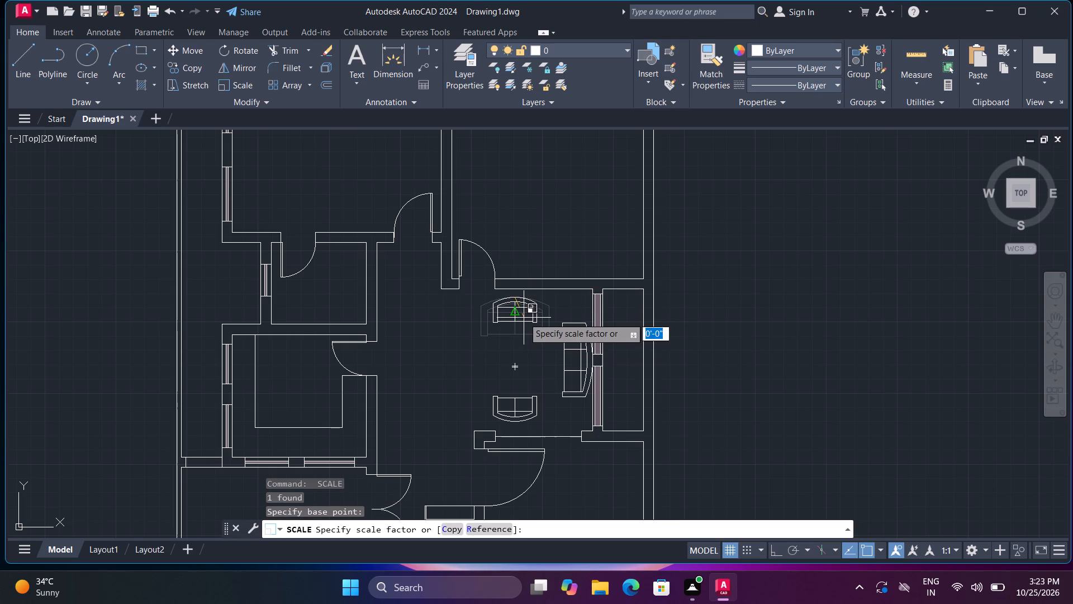
left_click(524, 318)
key("space")
left_click(529, 315)
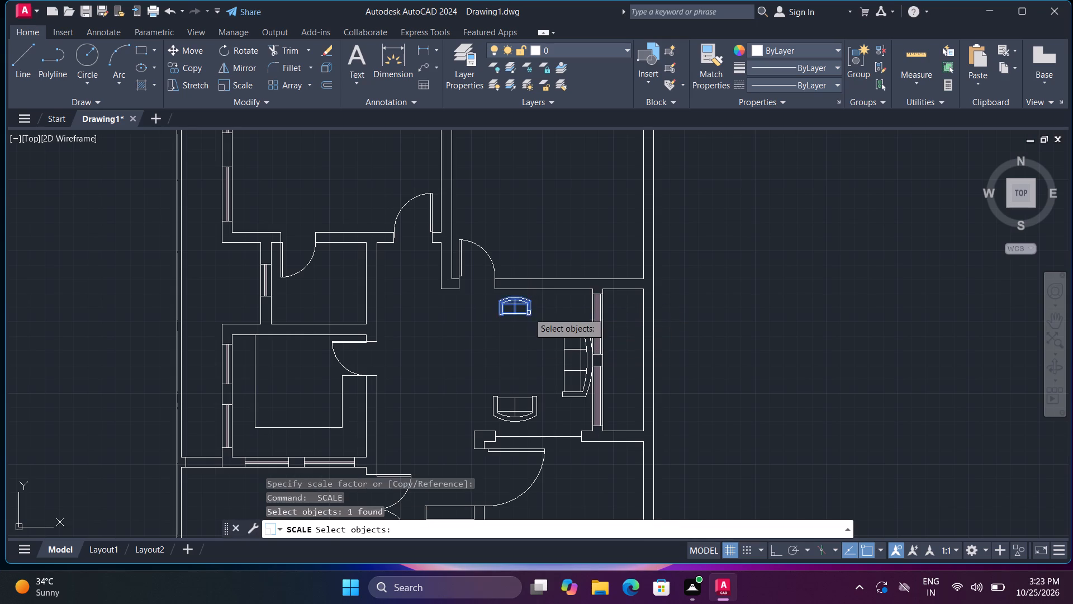
key("space")
left_click(529, 303)
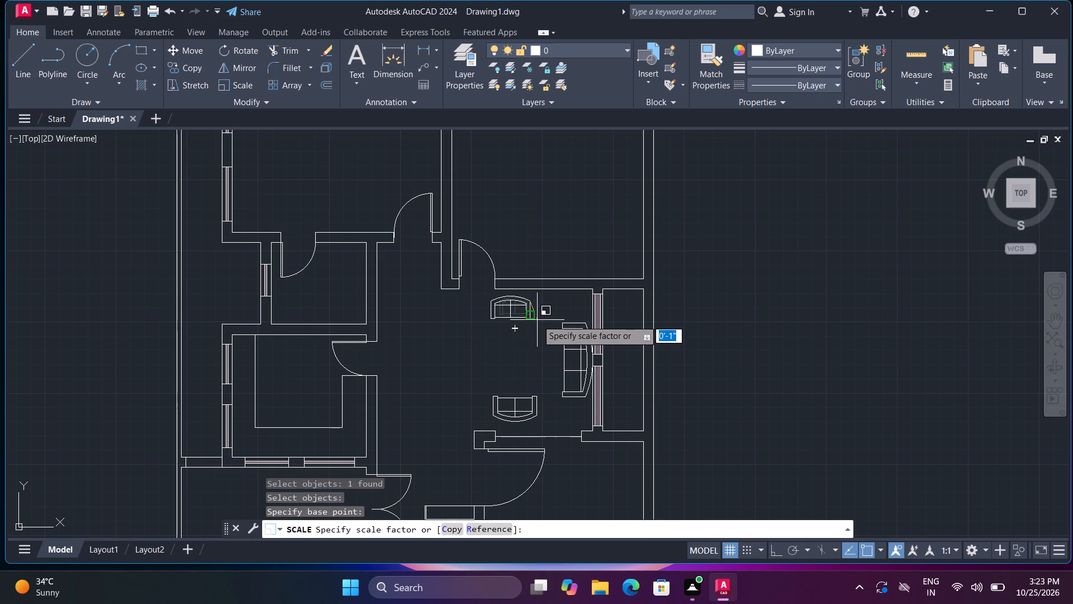
left_click(538, 323)
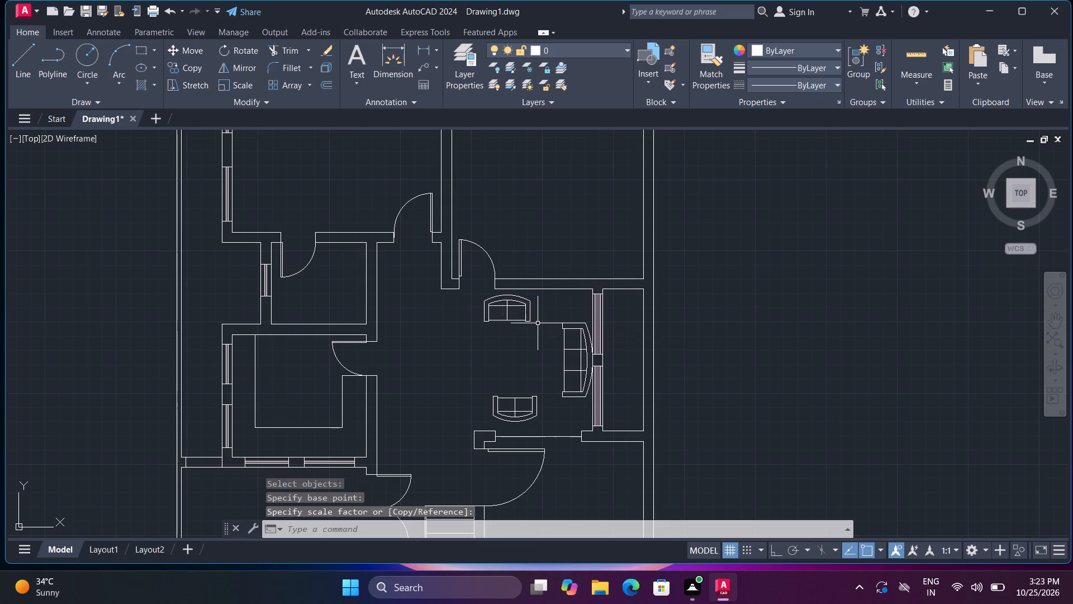
Move the northern two-seat sofa about 1' east, closer to the three-seat sofa.
type("m")
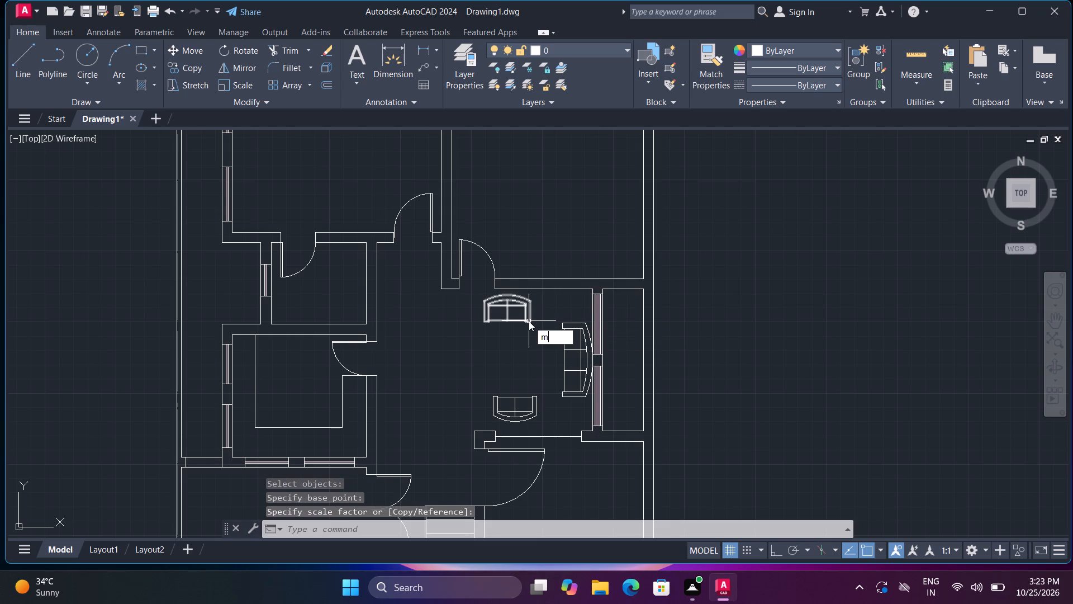
key("space")
left_click(529, 321)
key("space")
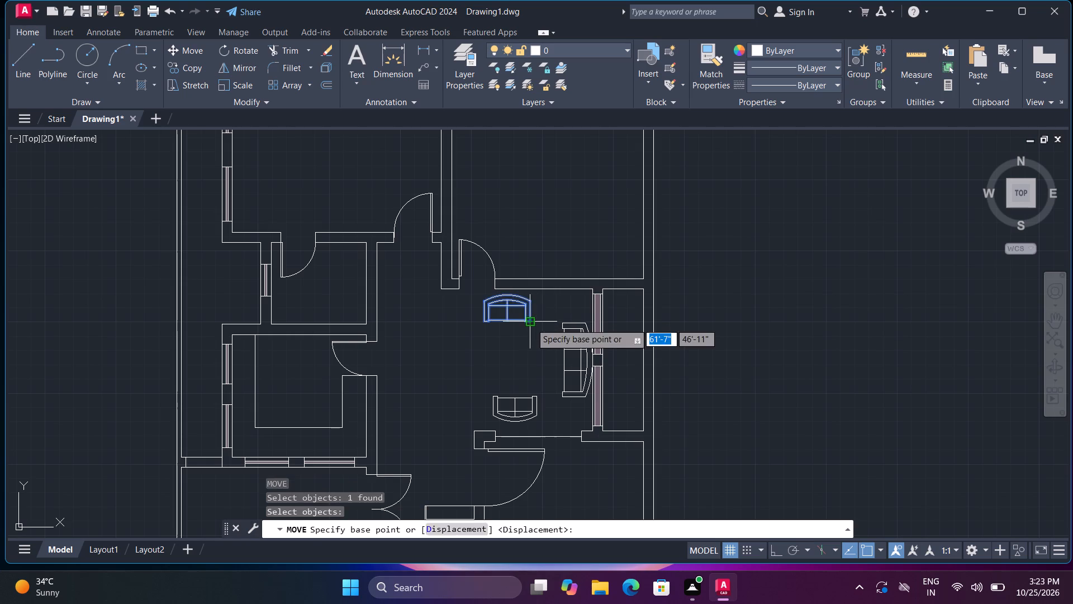
left_click(531, 323)
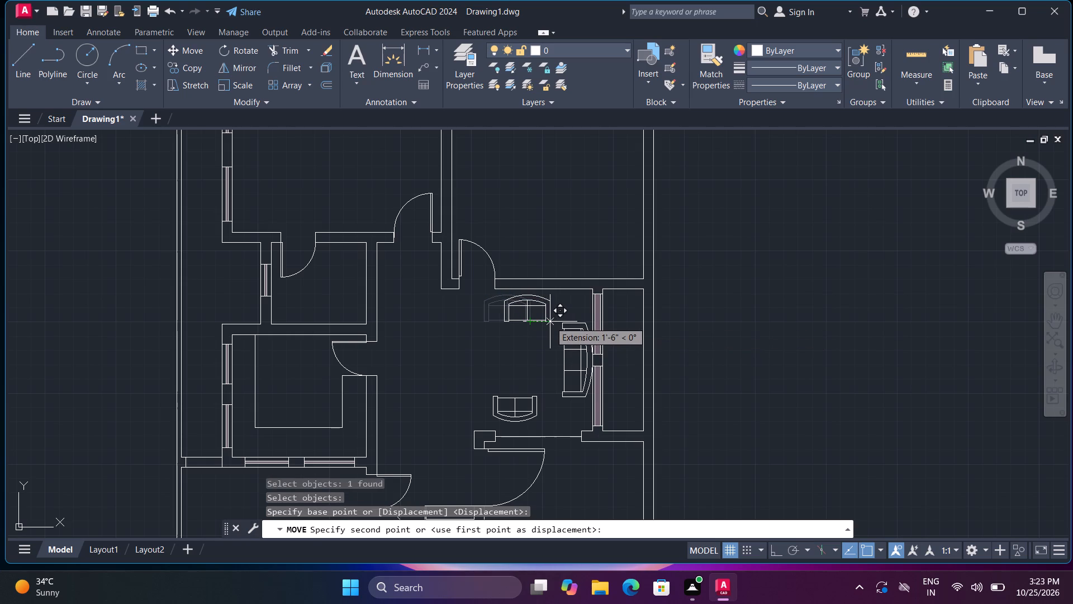
left_click(544, 319)
Move the southern two-seat sofa about 1' east, closer to the three-seat sofa.
key("space")
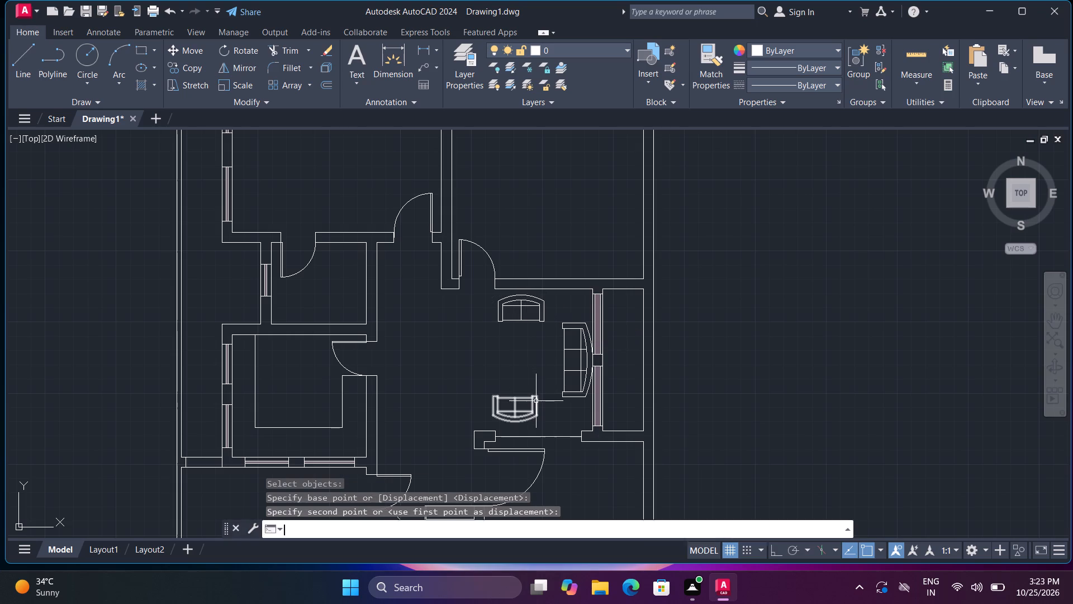
left_click(536, 401)
key("space")
left_click(535, 397)
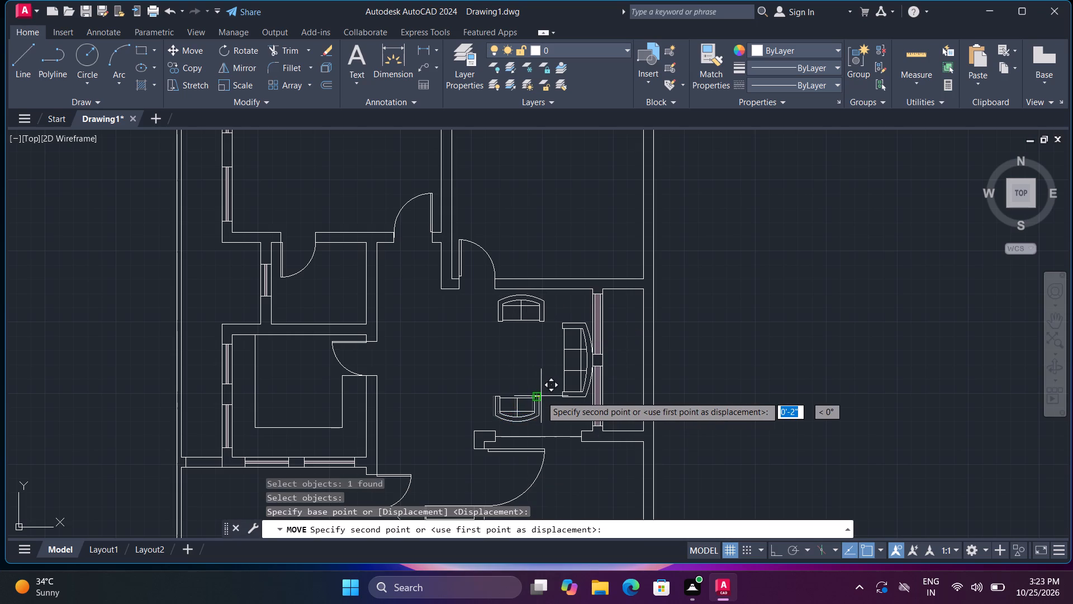
left_click(548, 395)
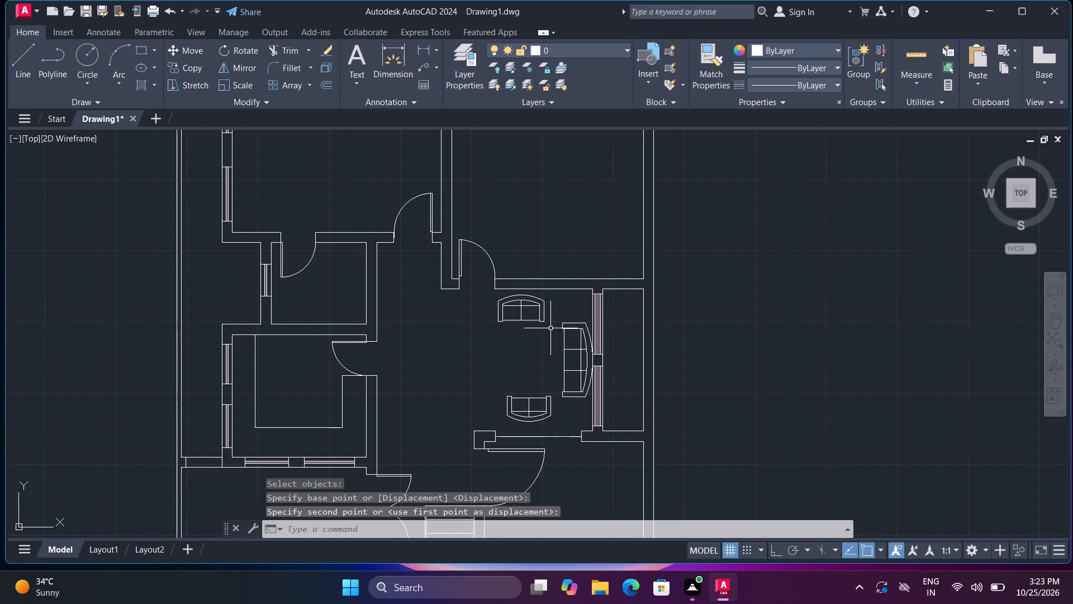
Move the northern two-seat sofa slightly further east to line it up with the southern one.
key("space")
left_click(543, 316)
key("space")
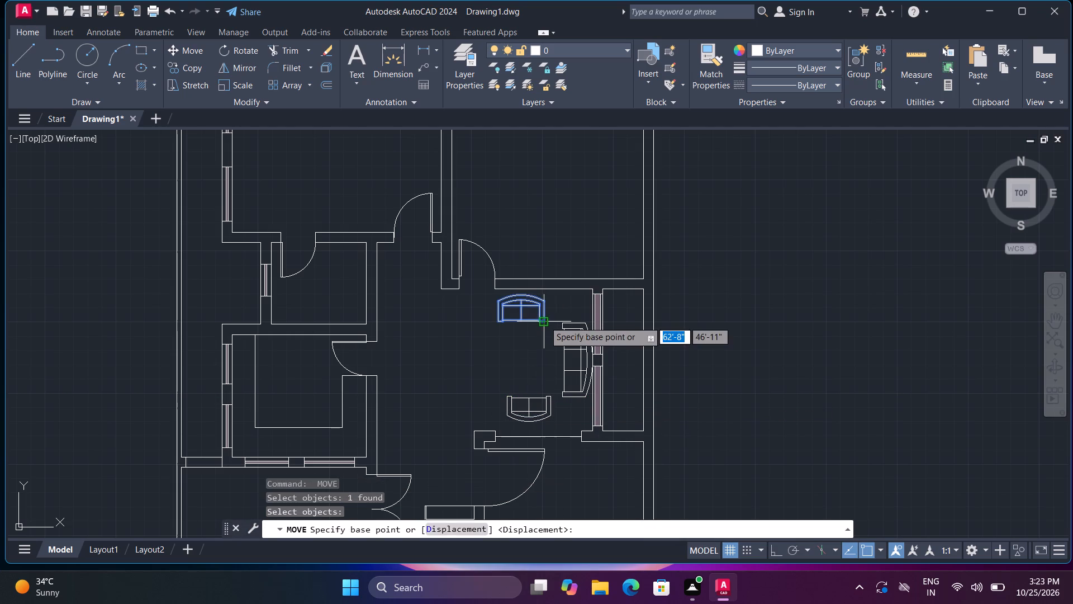
left_click(544, 321)
left_click(552, 324)
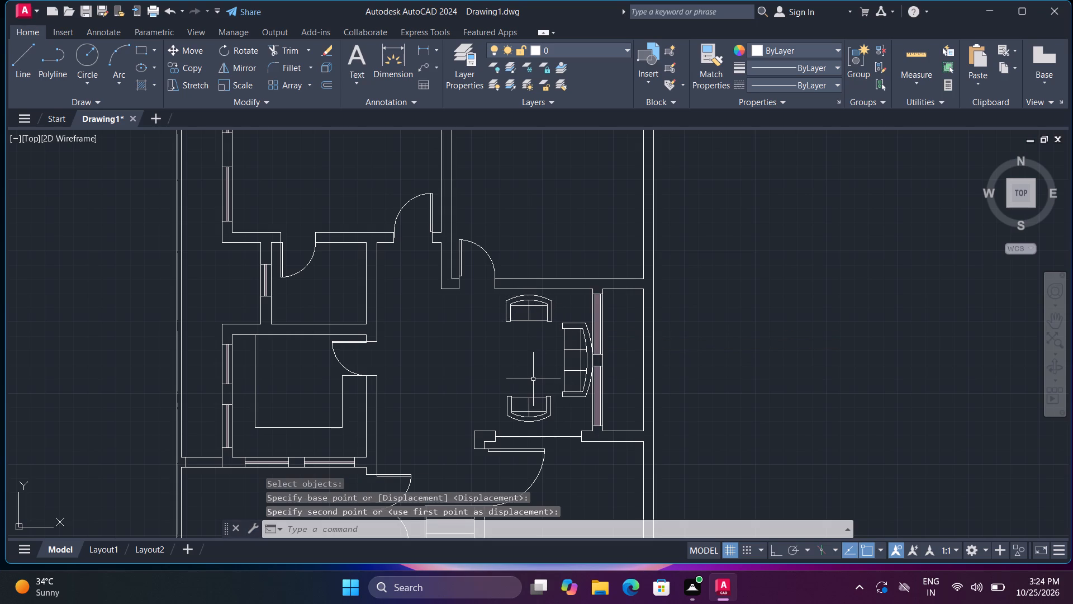
Draw a nearly square rectangle as a centre table between the three living room sofas.
type("rec")
key("space")
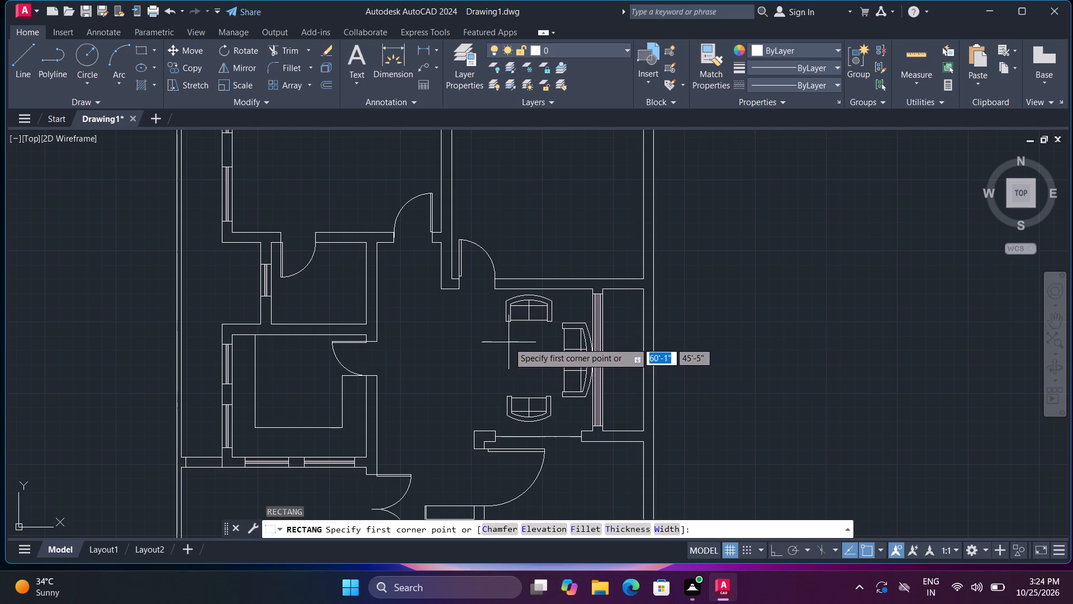
left_click(509, 342)
left_click(546, 375)
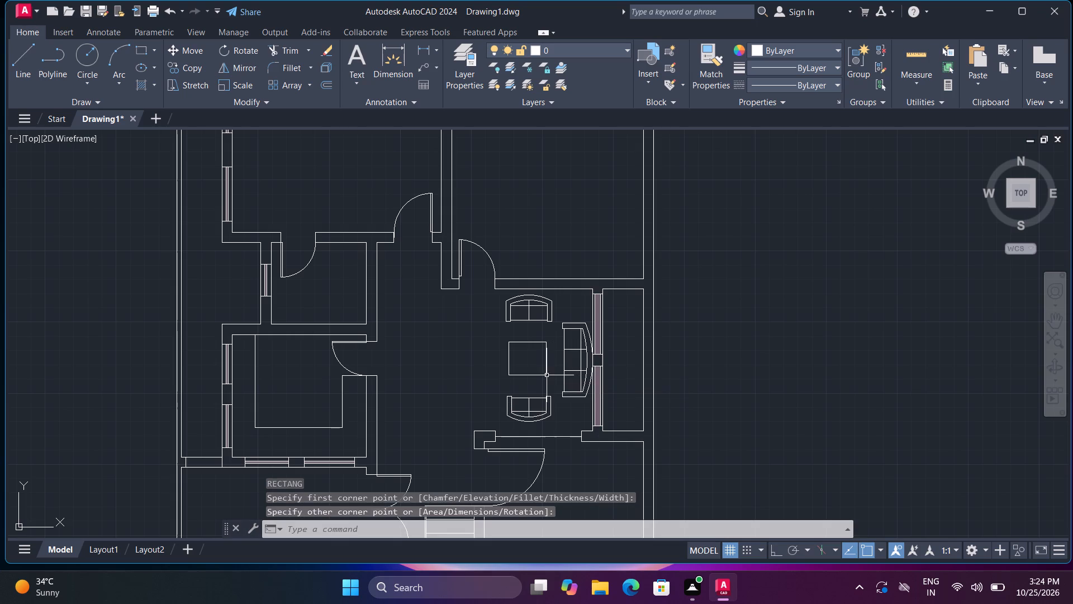
Offset the centre table rectangle 2" inward to give it an inner border.
type("o")
key("space")
type("t")
key("space")
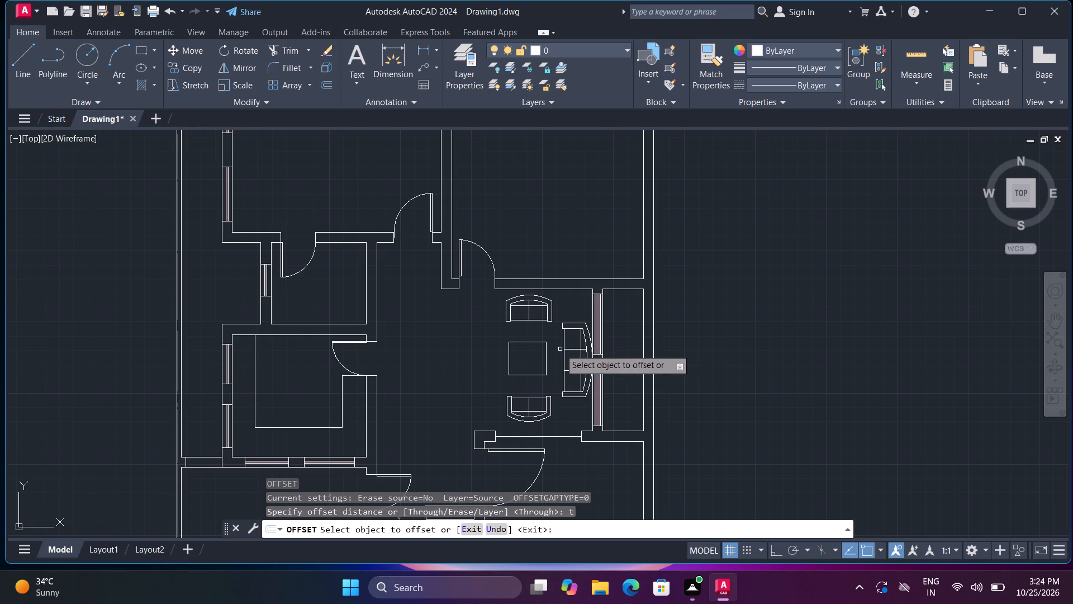
left_click(547, 354)
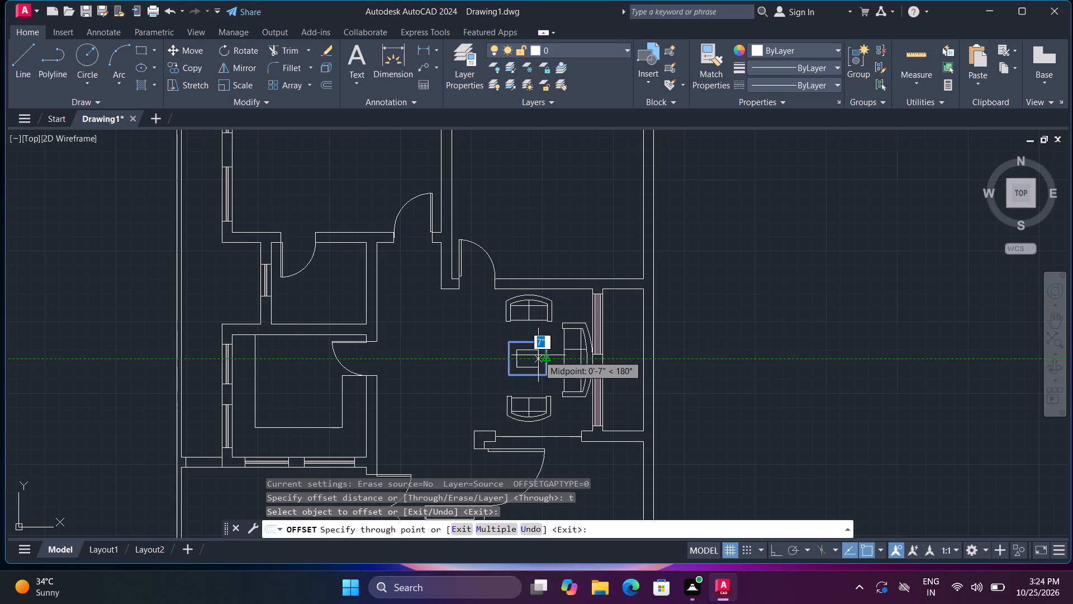
key("2")
key("shift+quotedbl")
key("Return")
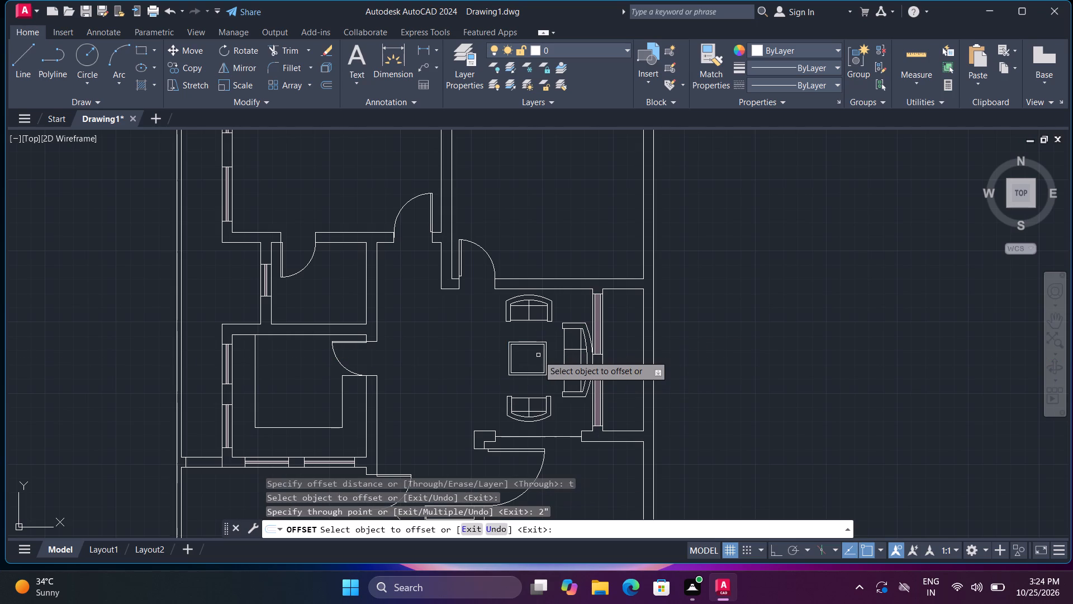
key("space")
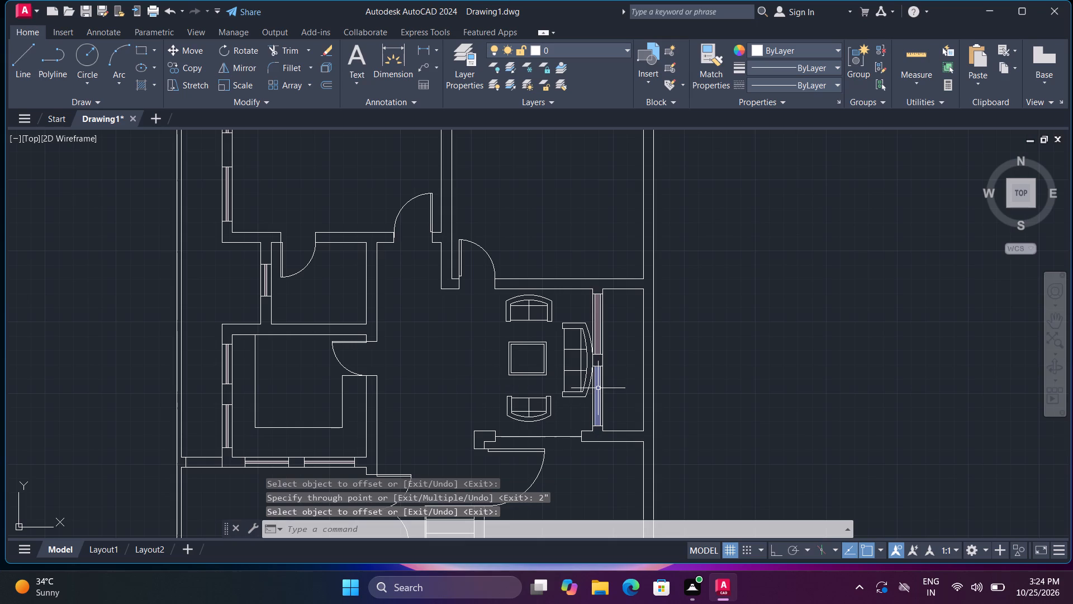
Scale down the living room's three-seat sofa about the midpoint of its back edge.
key("s")
key("c")
key("space")
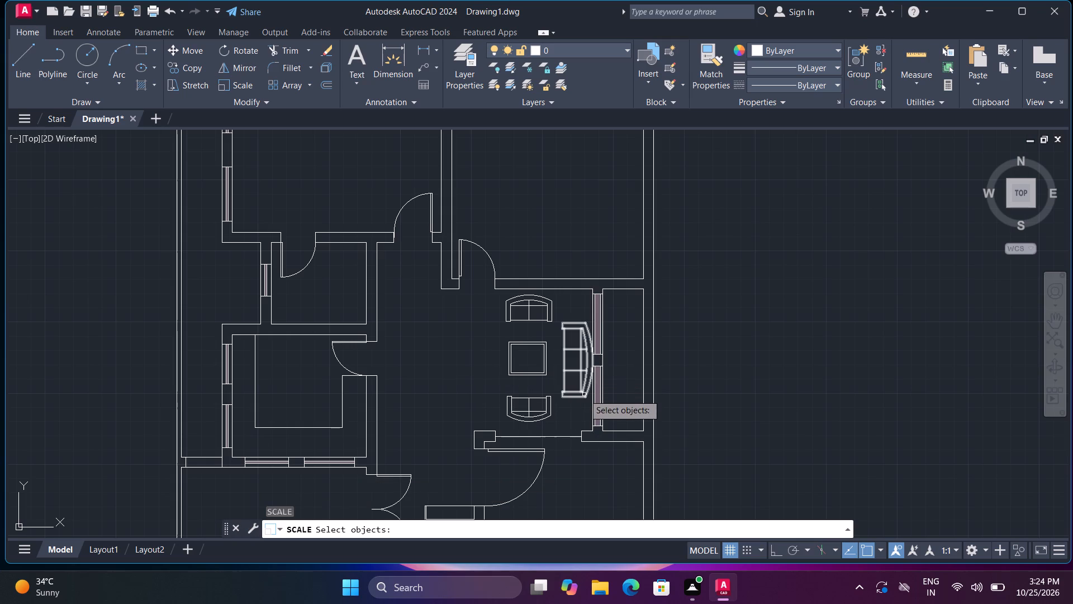
left_click(584, 394)
key("space")
left_click(593, 362)
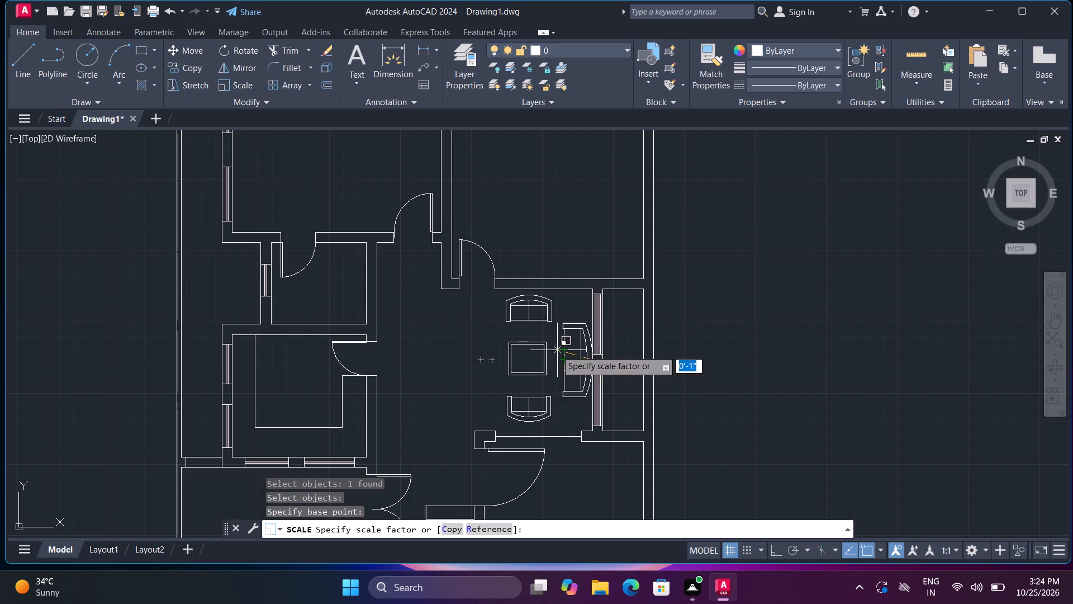
left_click(558, 357)
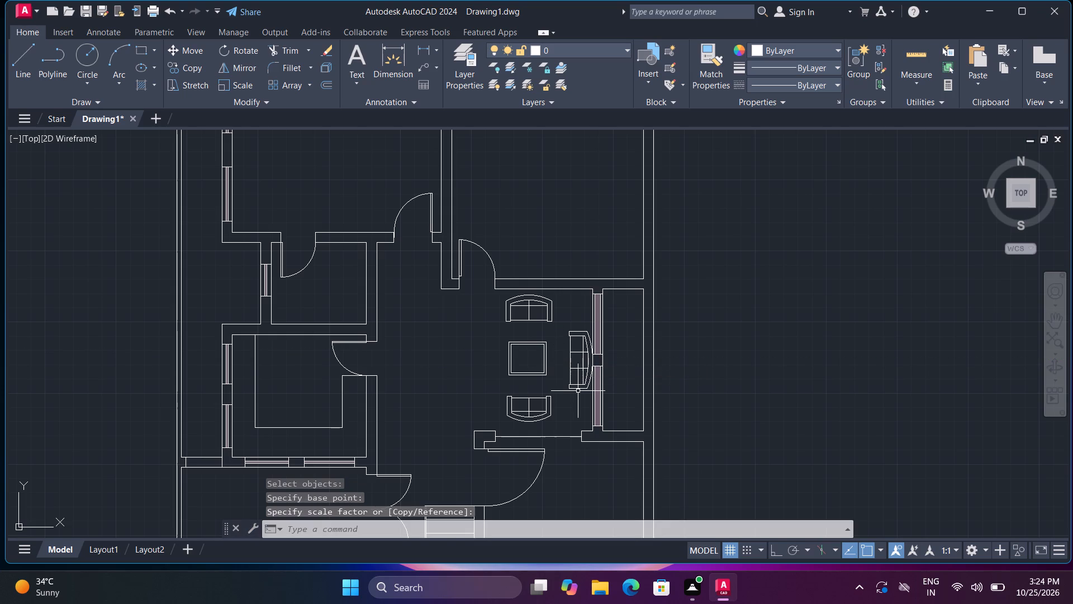
Move the three-seat sofa west, away from the window wall and close to the centre table.
key("m")
key("space")
left_click(579, 386)
key("space")
left_click(585, 388)
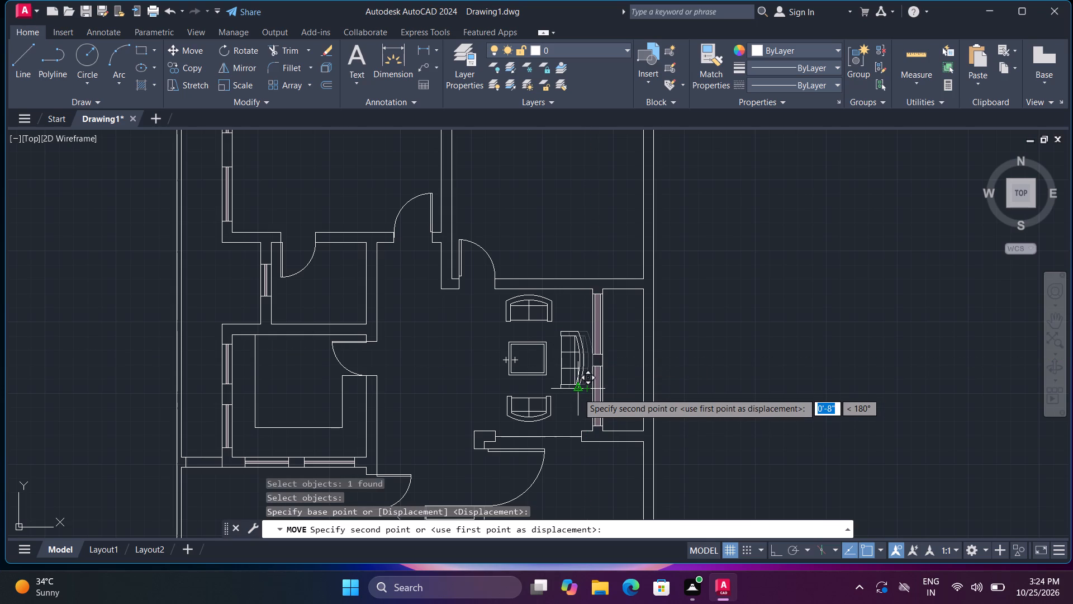
left_click(573, 391)
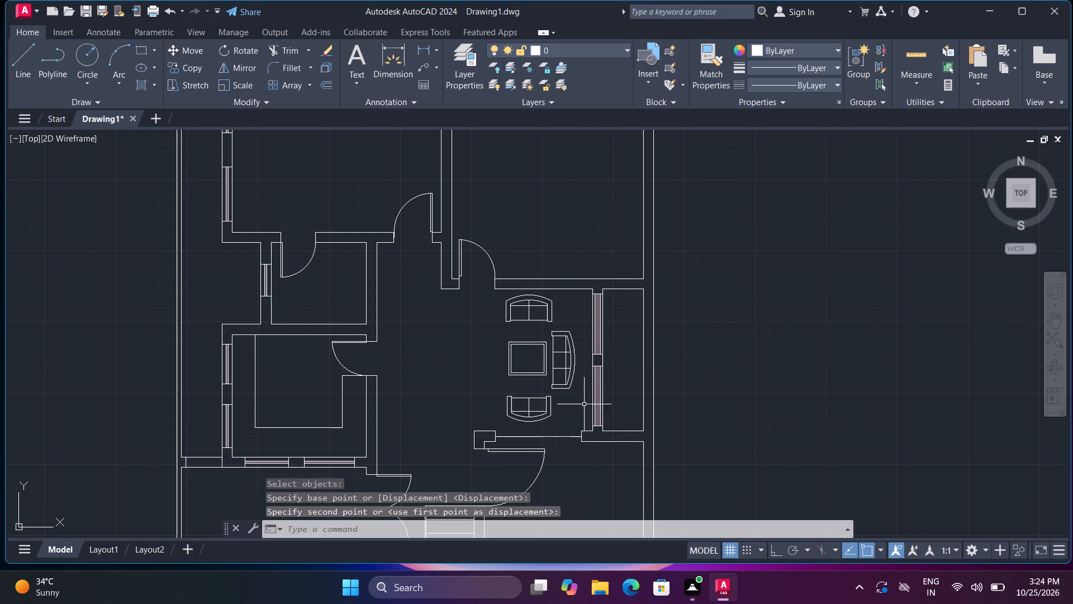
Nudge the three-seat sofa slightly east to leave a small gap beside the centre table.
key("space")
left_click(568, 383)
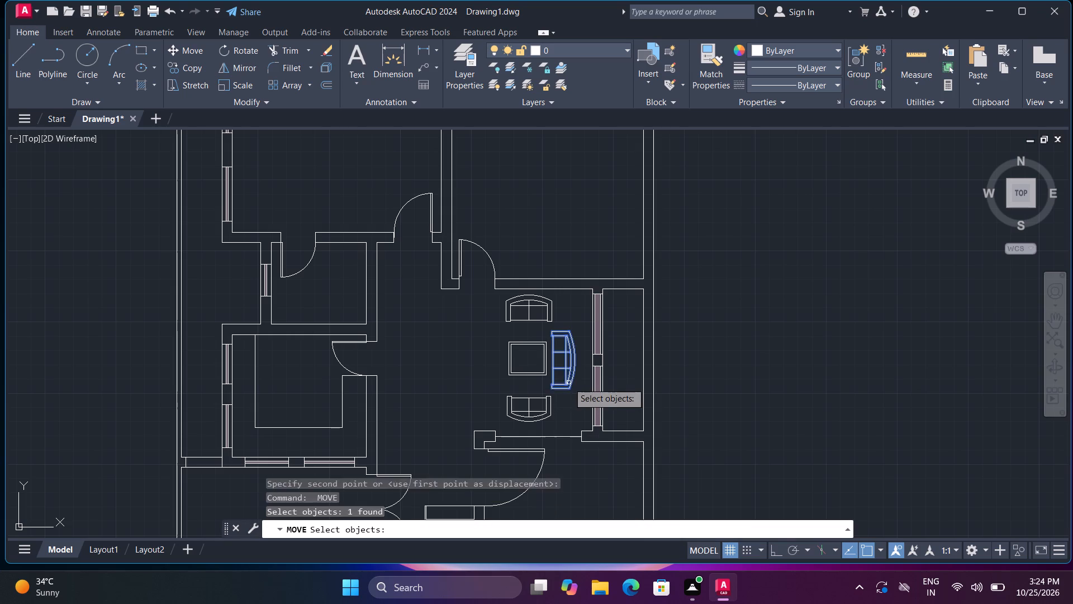
key("space")
left_click(570, 389)
left_click(578, 391)
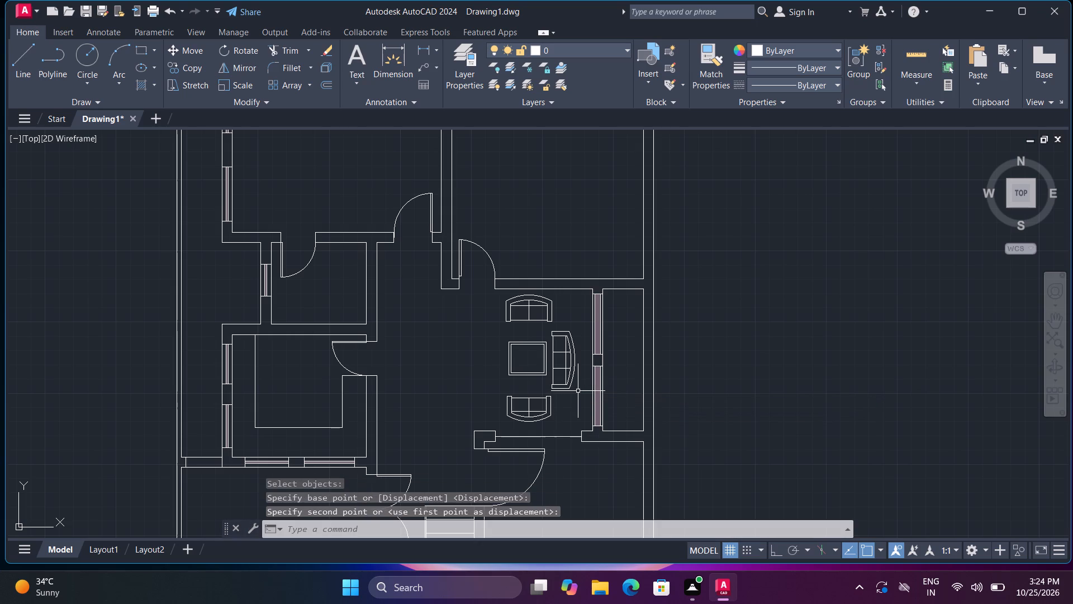
key("space")
left_click(569, 388)
key("space")
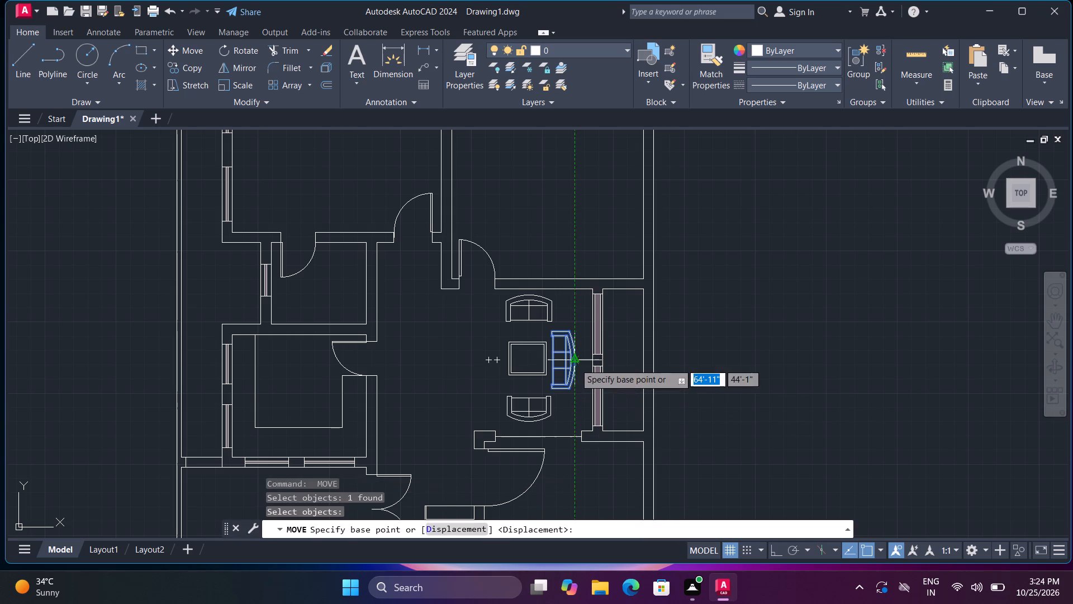
left_click(575, 364)
scroll(576, 362, "up", 3)
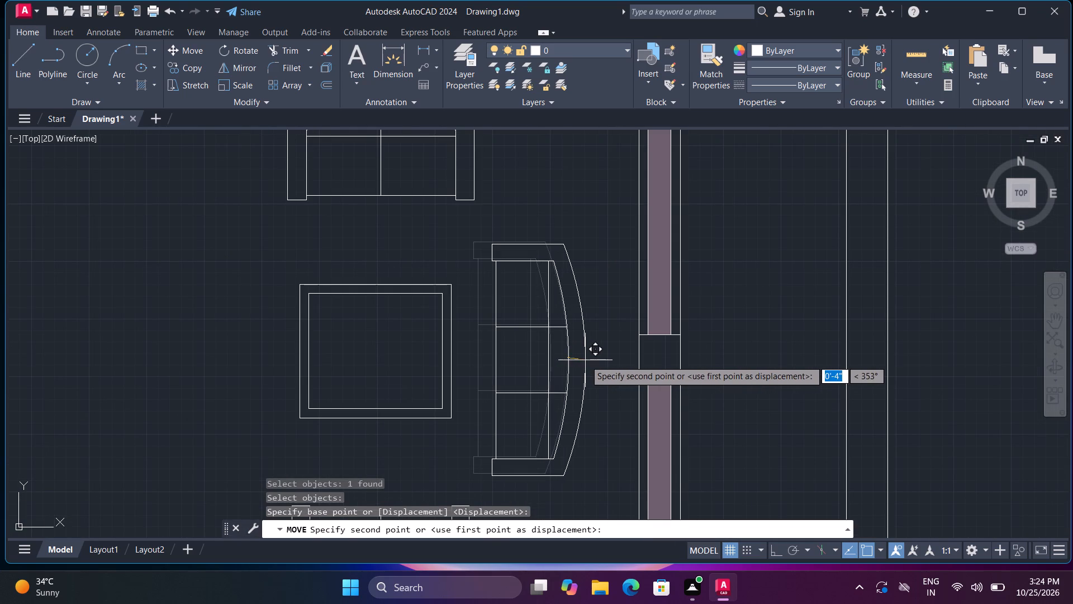
left_click(585, 360)
scroll(587, 362, "down", 2)
scroll(587, 419, "down", 1)
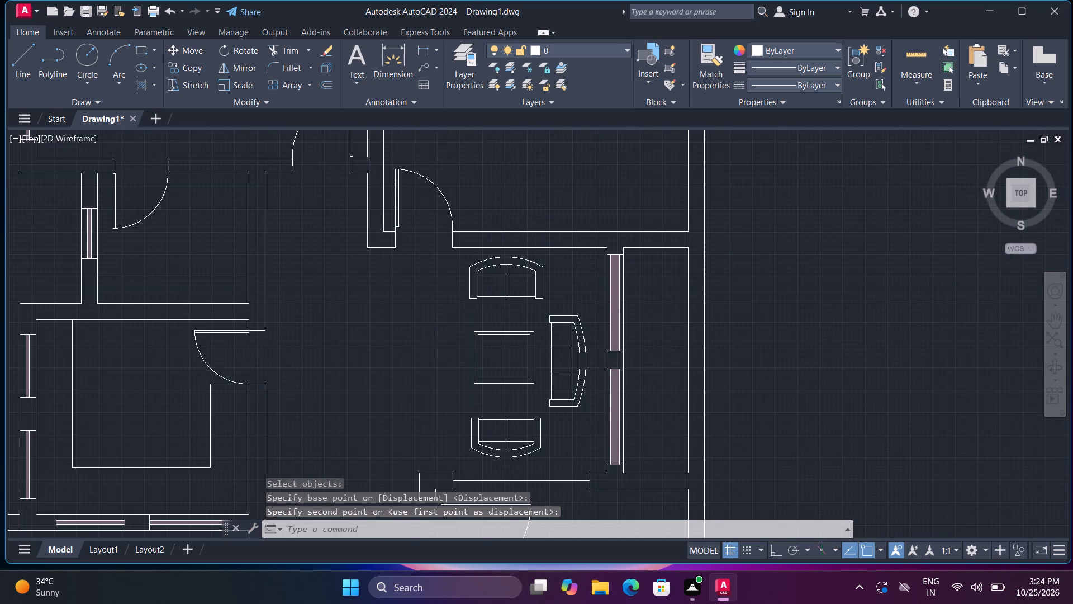
Scale down the southern two-seat sofa about the midpoint of its back, to about the centre table's width.
middle_click_drag(595, 430, 621, 334)
scroll(592, 339, "up", 2)
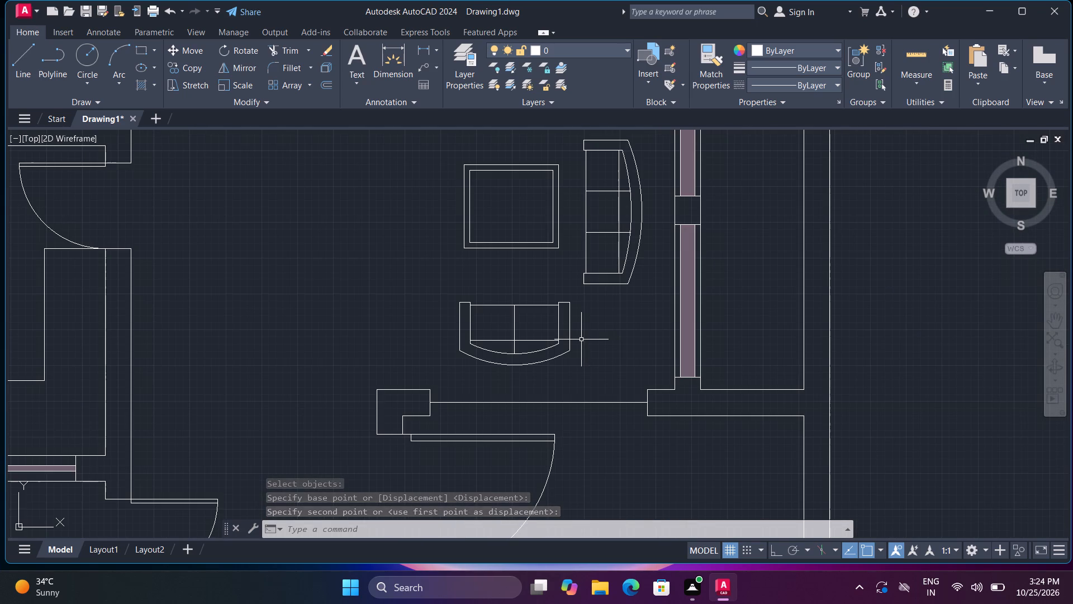
type("sc")
key("space")
left_click(556, 358)
key("space")
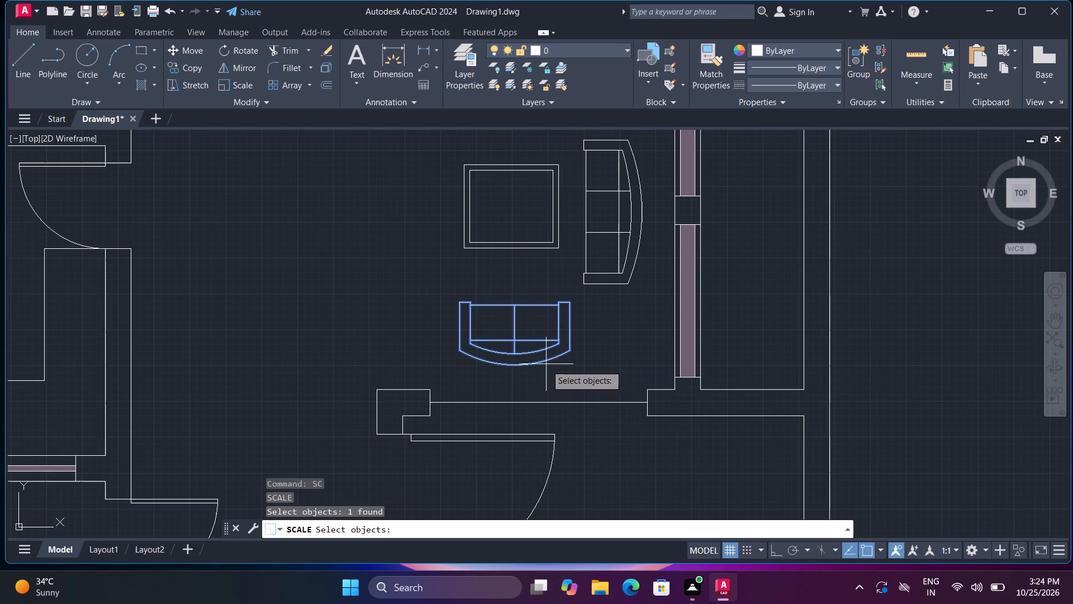
left_click(517, 366)
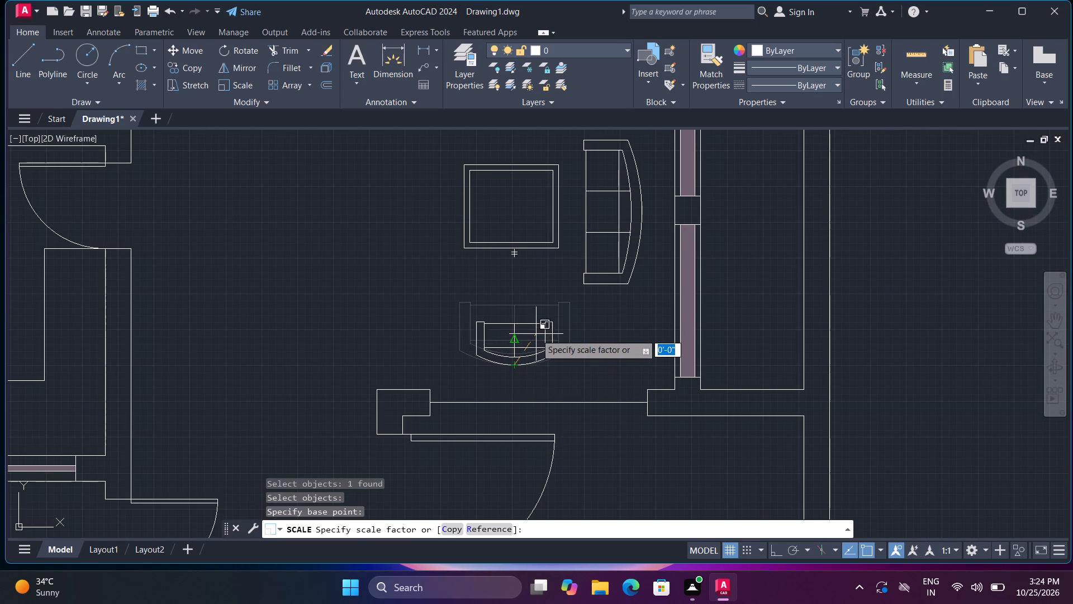
left_click(537, 324)
Scale down the northern two-seat sofa about the midpoint of its back to match the southern one.
scroll(548, 305, "down", 1)
middle_click_drag(568, 379, 586, 437)
left_click(579, 211)
key("space")
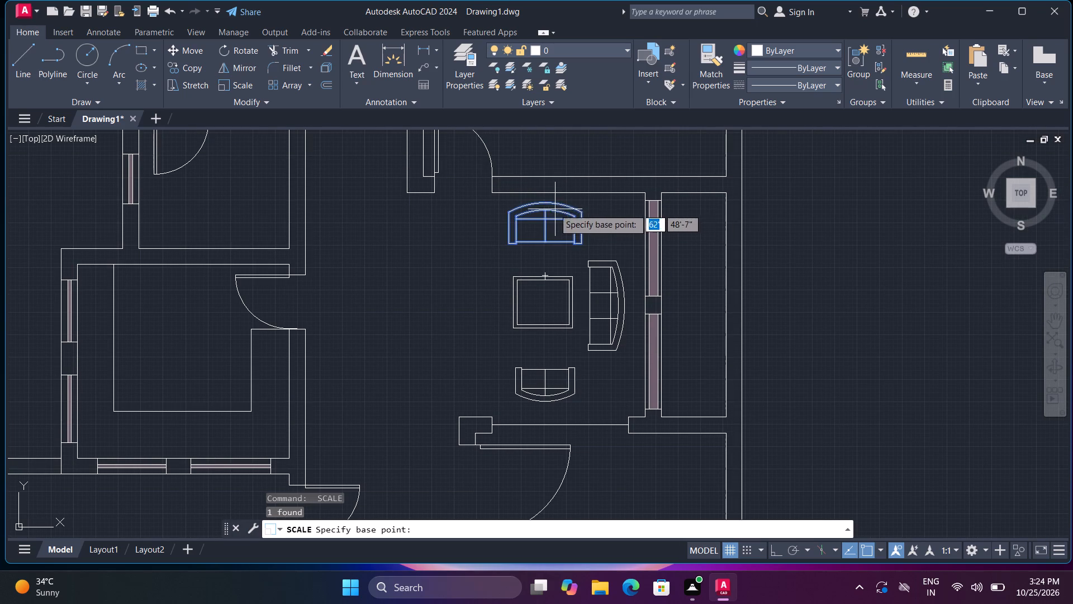
left_click(547, 201)
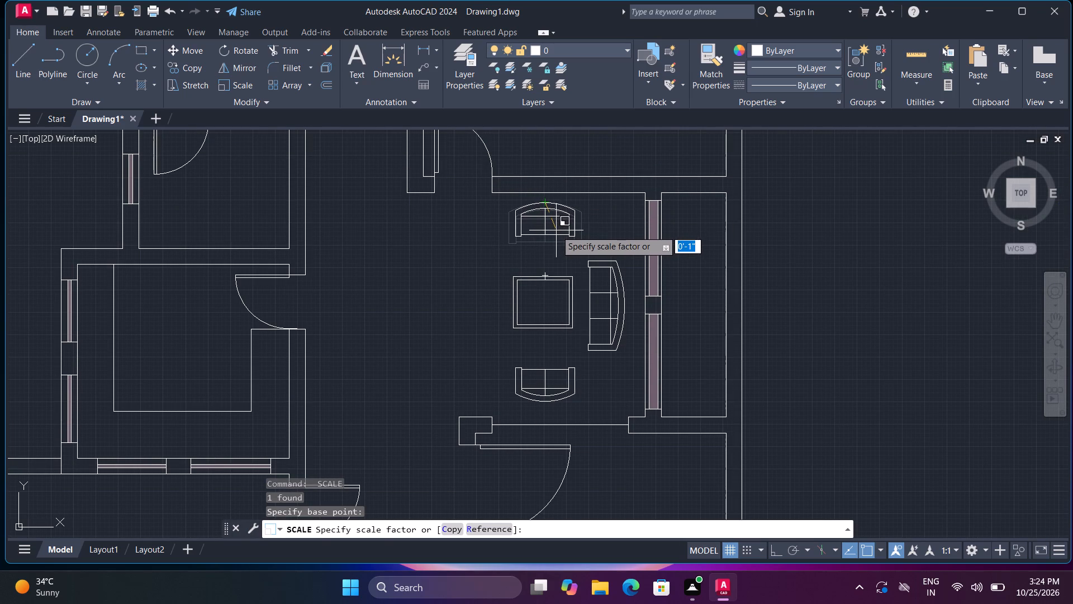
left_click(556, 230)
Copy the three-seat sofa twice into the southeast room, once near the east wall and once near the south window.
scroll(559, 304, "down", 1)
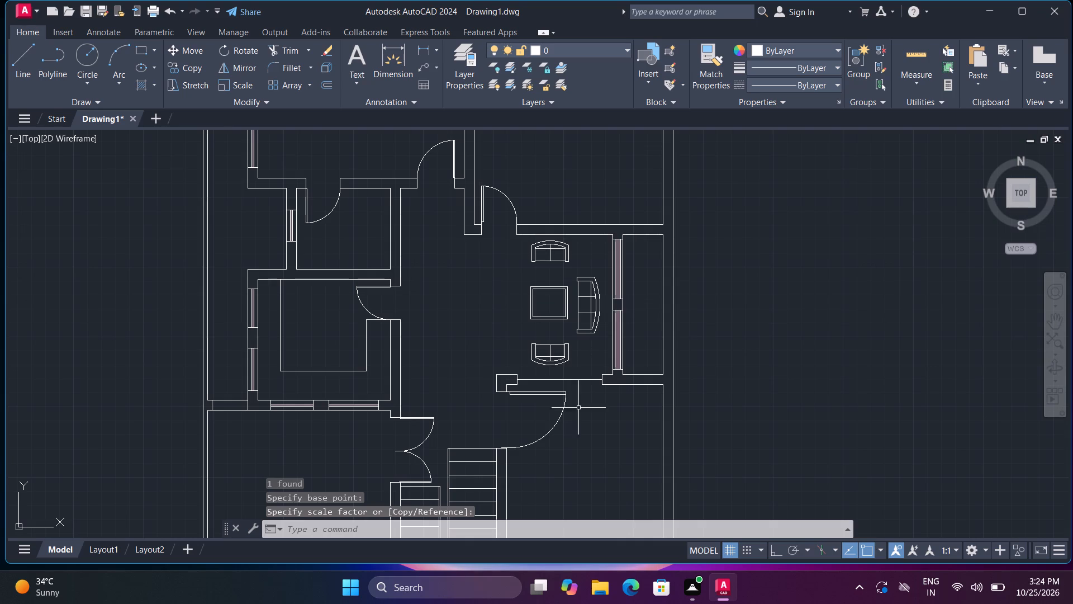
middle_click_drag(585, 424, 592, 324)
middle_click(592, 324)
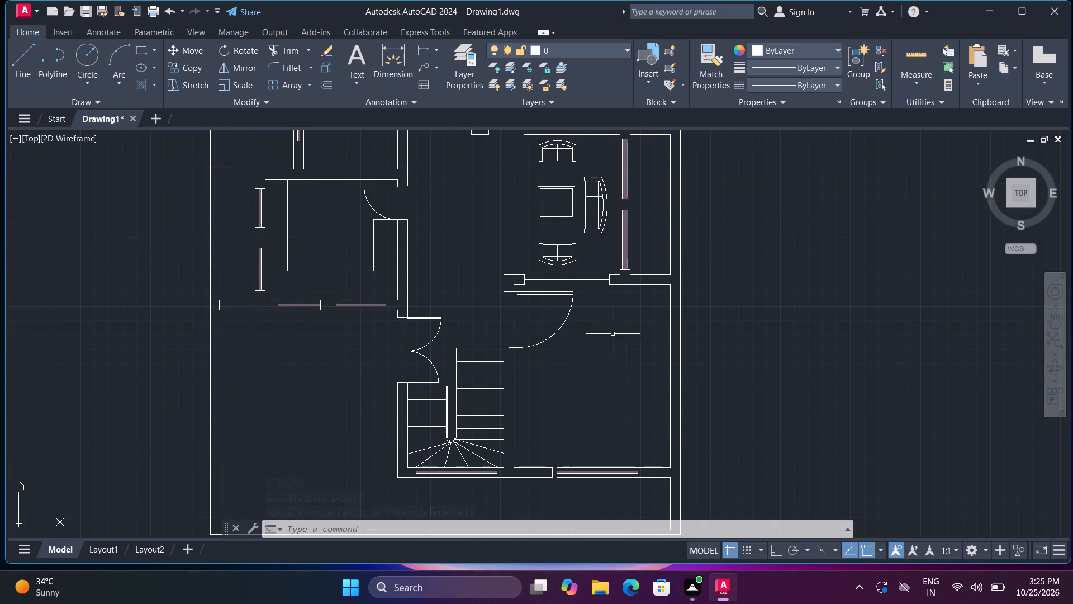
left_click(601, 230)
type("co")
key("space")
left_click_drag(605, 229, 601, 235)
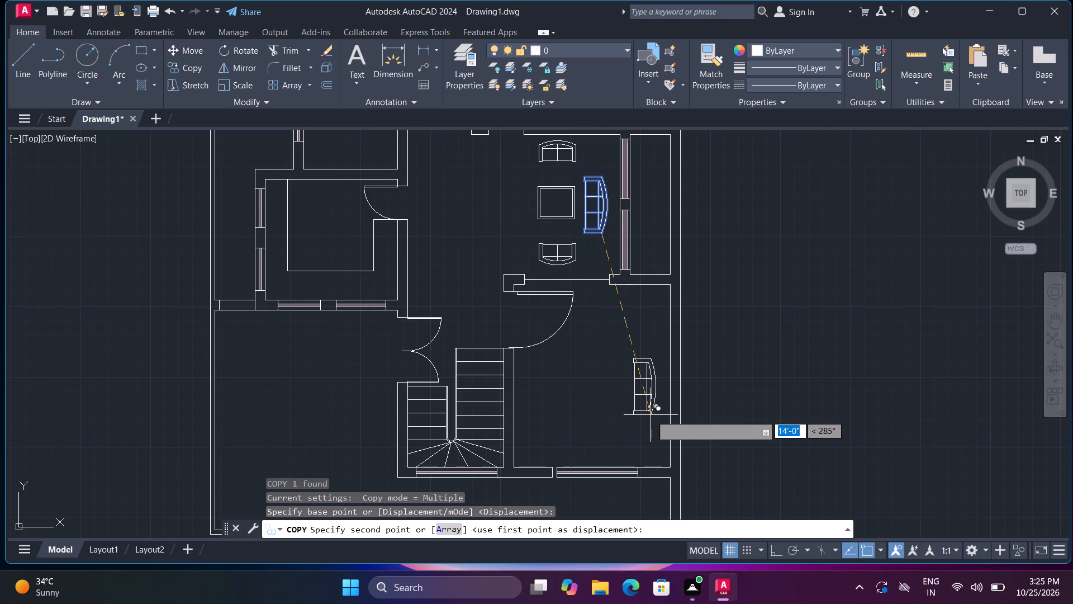
left_click(651, 415)
left_click(604, 452)
key("space")
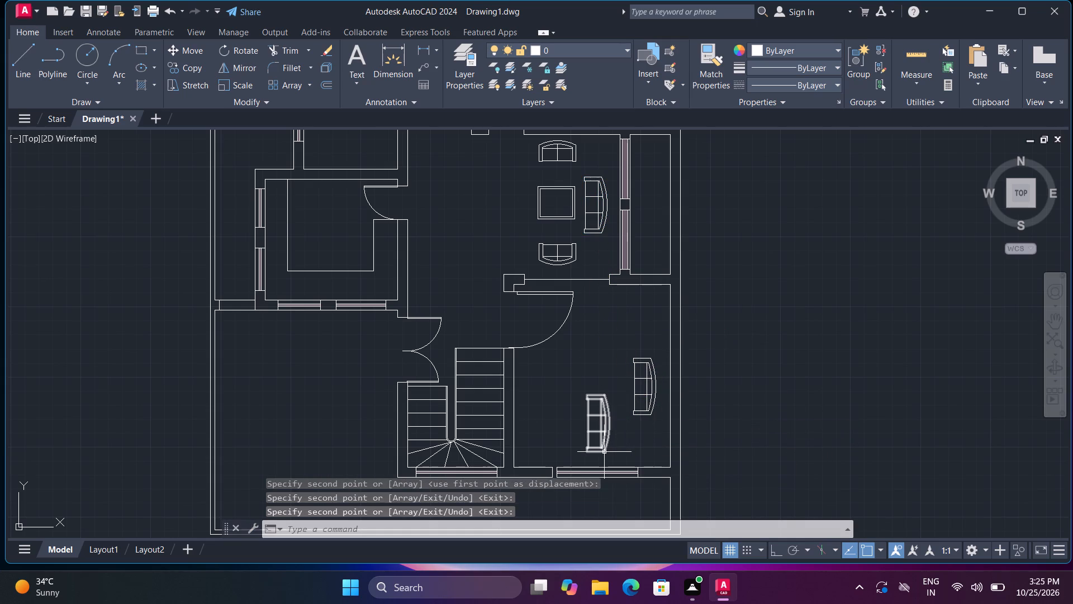
Rotate the sofa copy near the south window 90° clockwise about its southwest corner, so its back faces south.
type("ron")
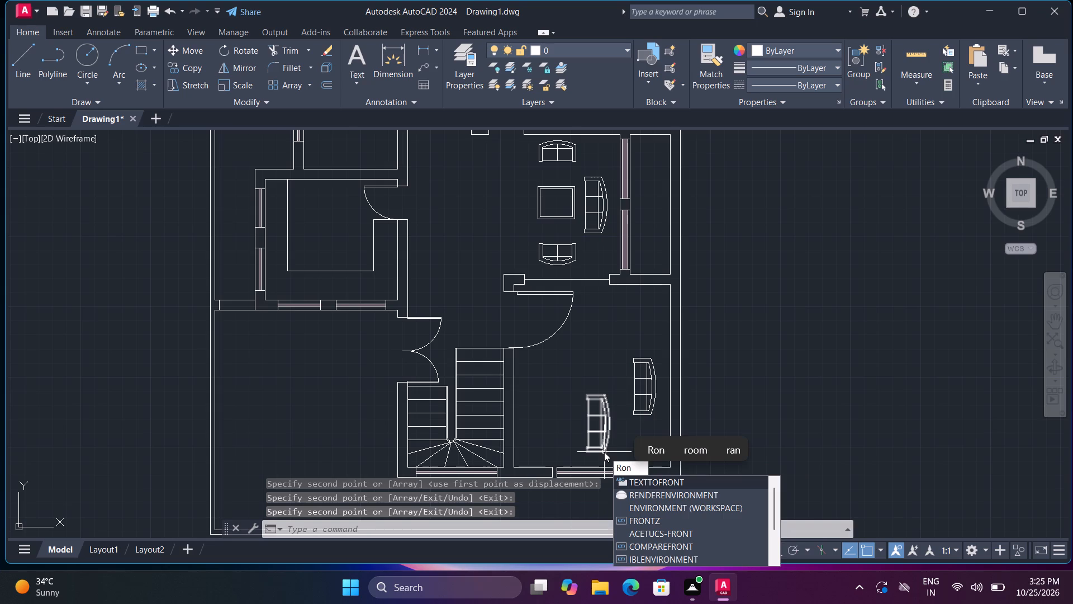
key("BackSpace")
key("space")
left_click(604, 452)
key("space")
left_click(604, 452)
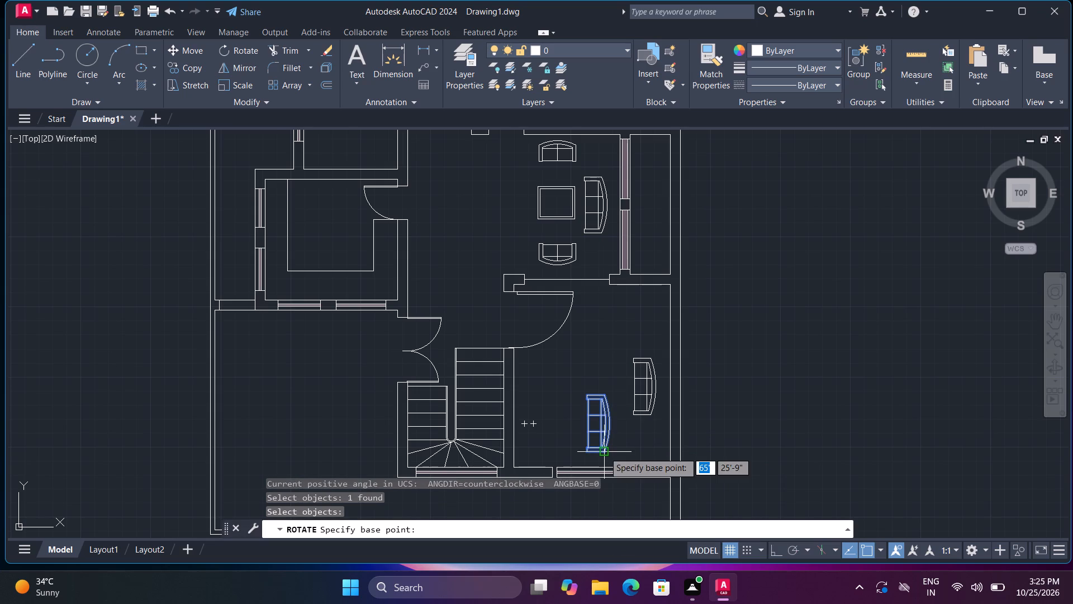
left_click(583, 454)
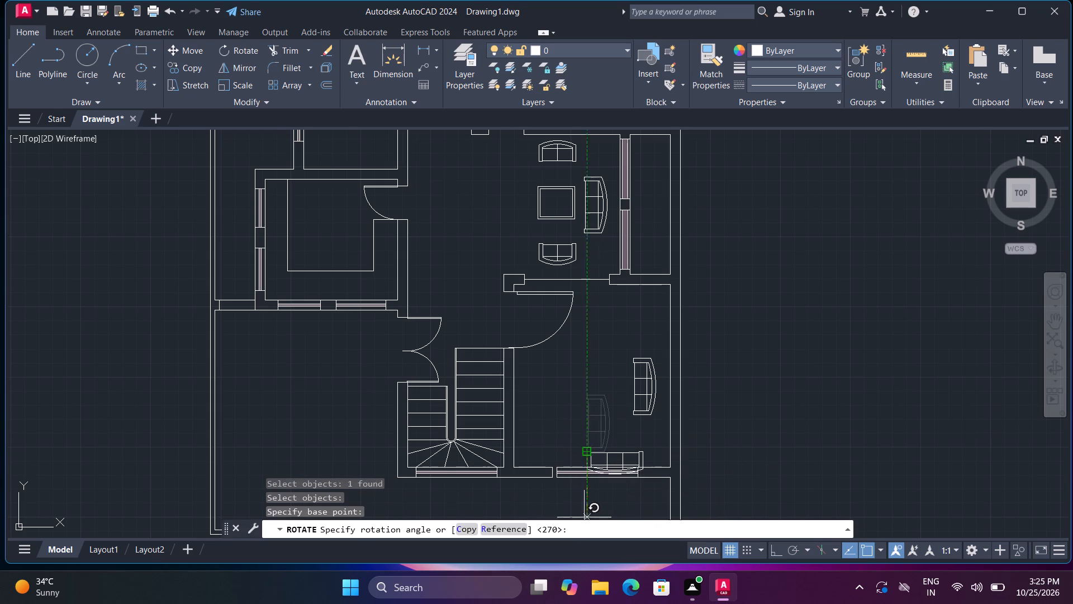
left_click(586, 502)
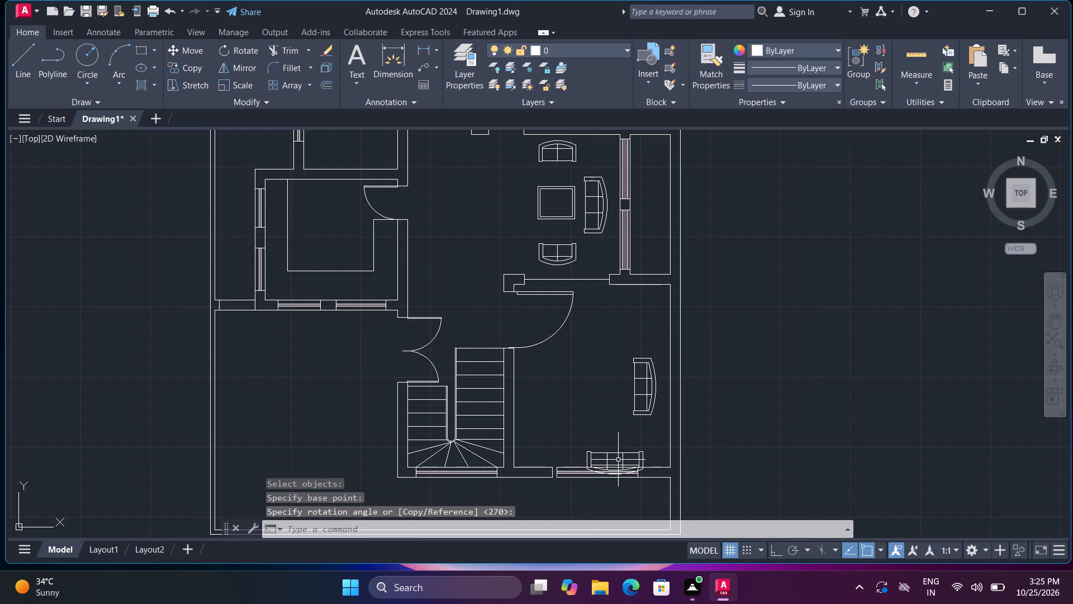
Move the rotated sofa northwest, clear of the south window wall and into the southeast room.
type("m")
key("space")
left_click(619, 452)
key("space")
left_click(619, 452)
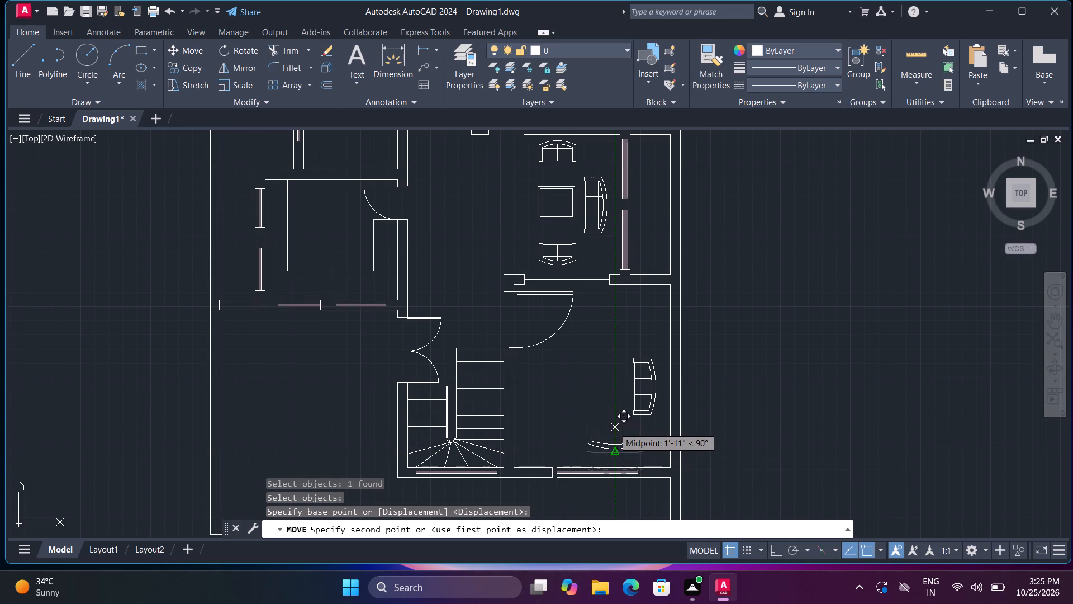
left_click(597, 435)
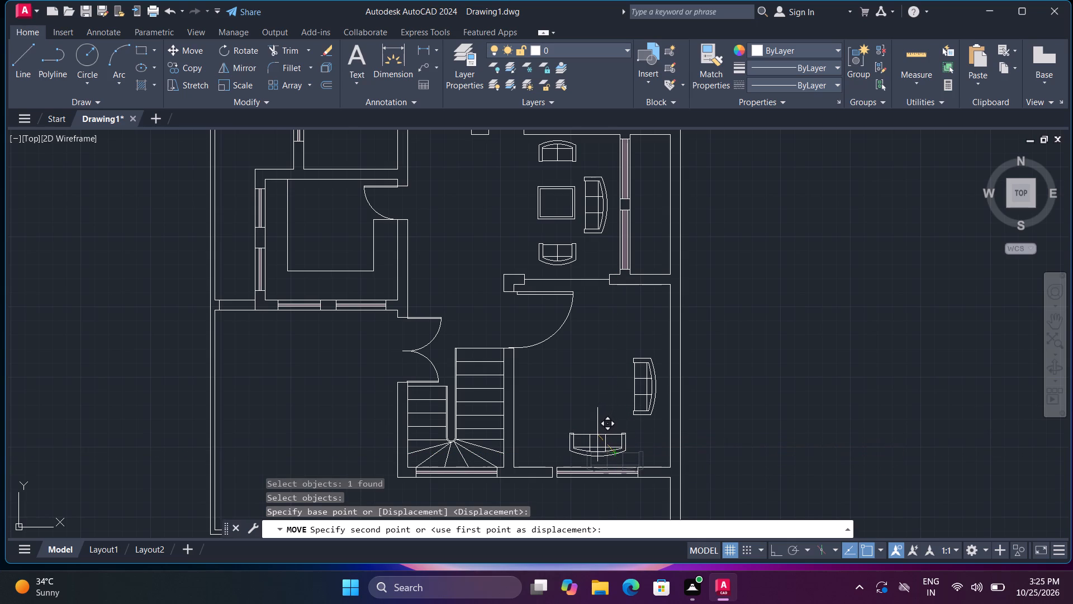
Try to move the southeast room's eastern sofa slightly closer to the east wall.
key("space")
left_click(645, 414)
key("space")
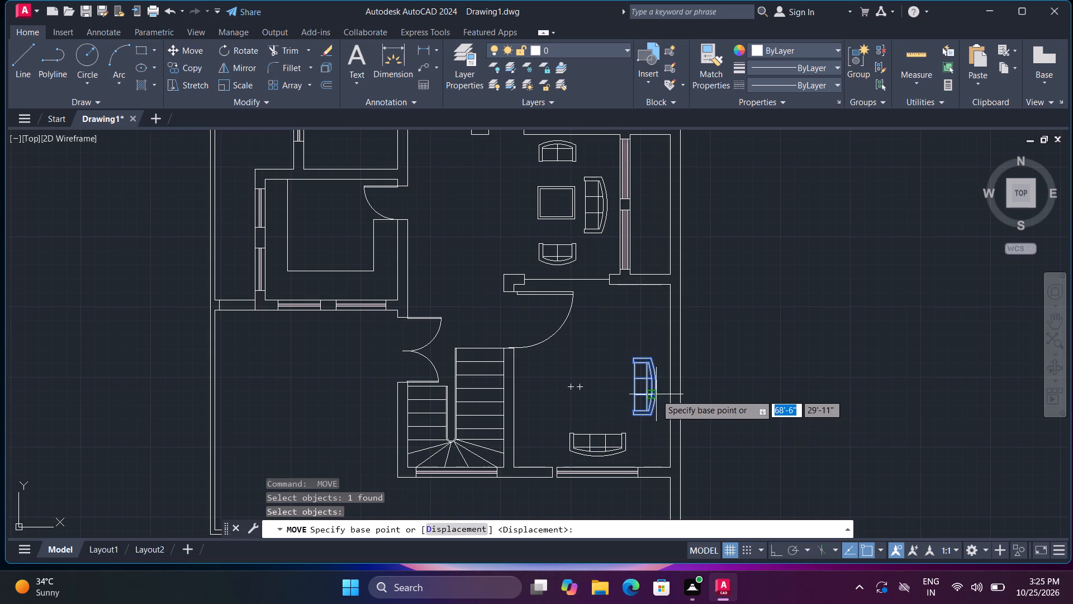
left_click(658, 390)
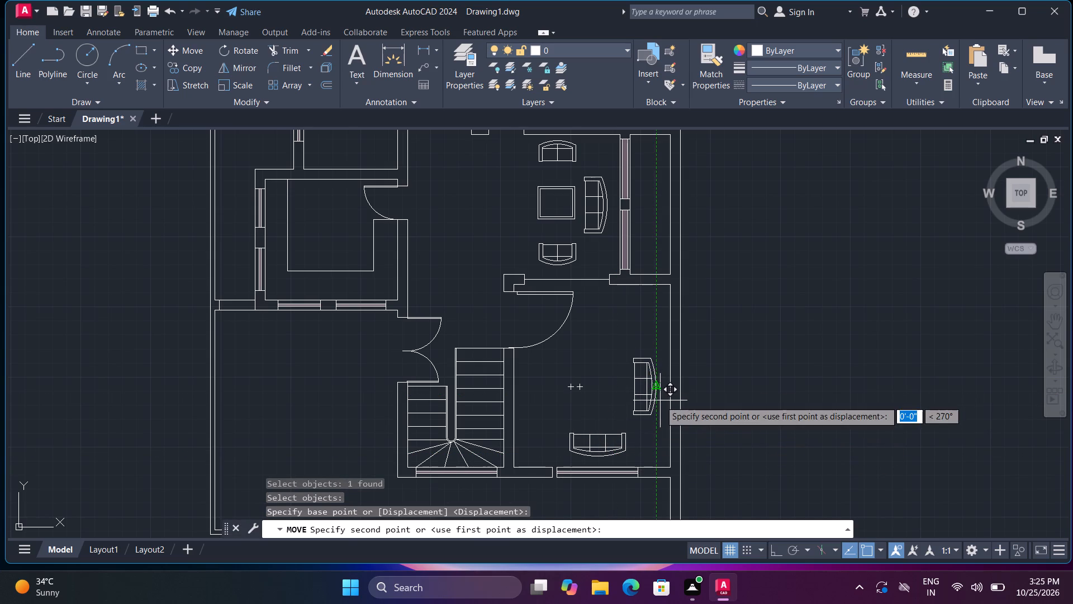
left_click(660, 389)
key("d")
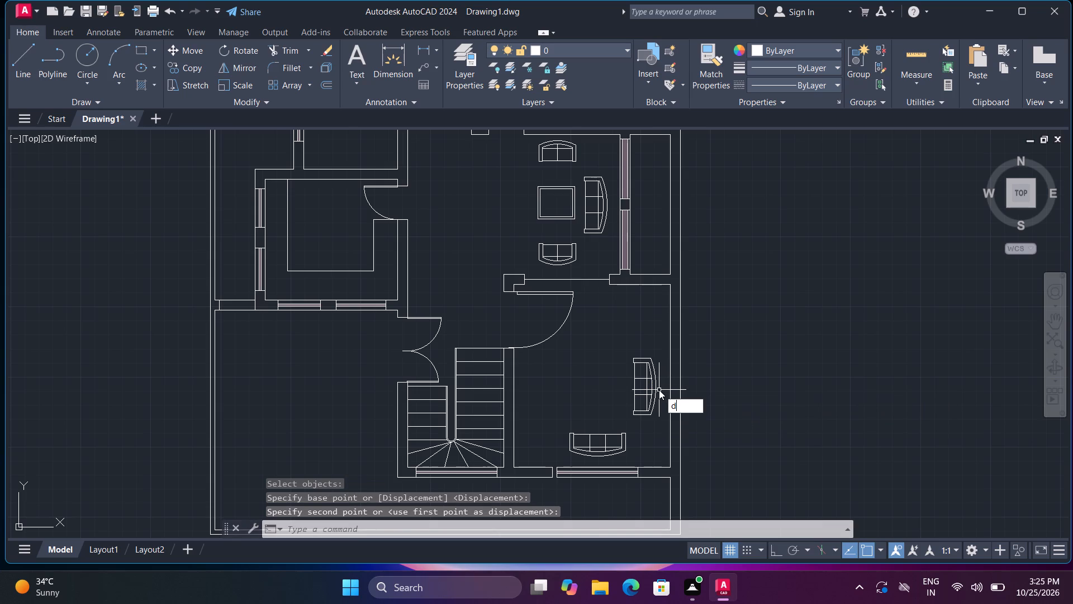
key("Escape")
Enlarge the sofa by the south window slightly, scaling it about the midpoint of its back.
type("sc")
key("space")
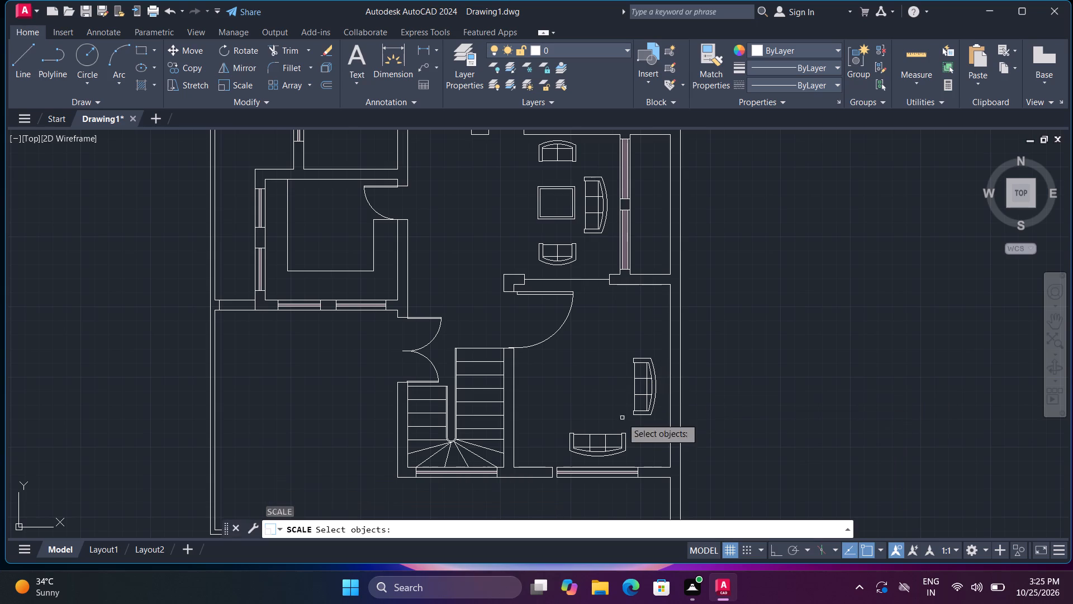
left_click(616, 436)
key("space")
left_click(600, 460)
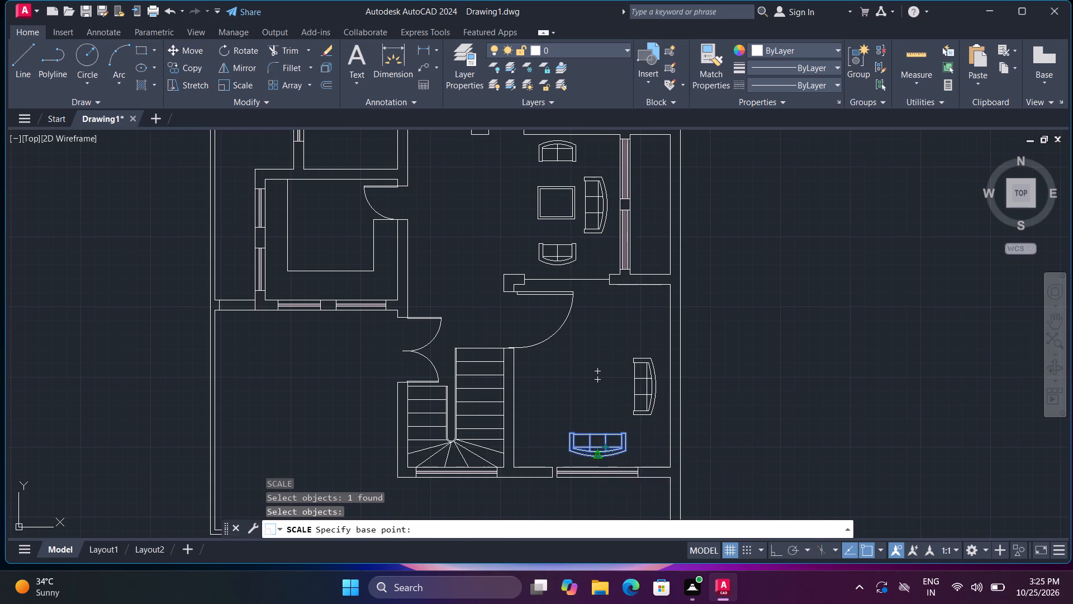
left_click(632, 440)
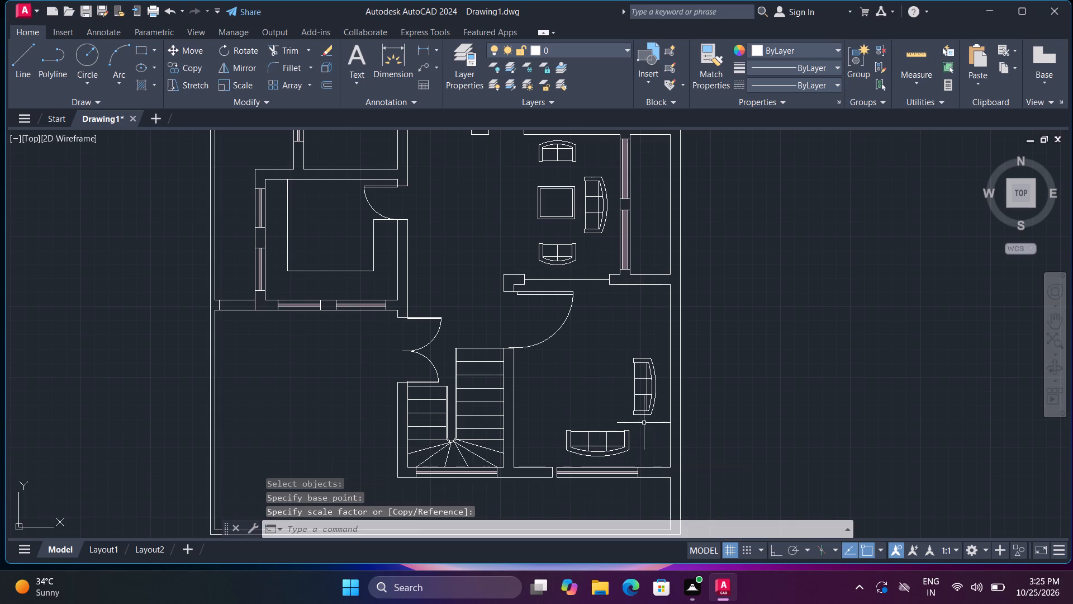
Enlarge the southeast room's eastern sofa slightly, scaling it about the midpoint of its back.
left_click(647, 414)
key("space")
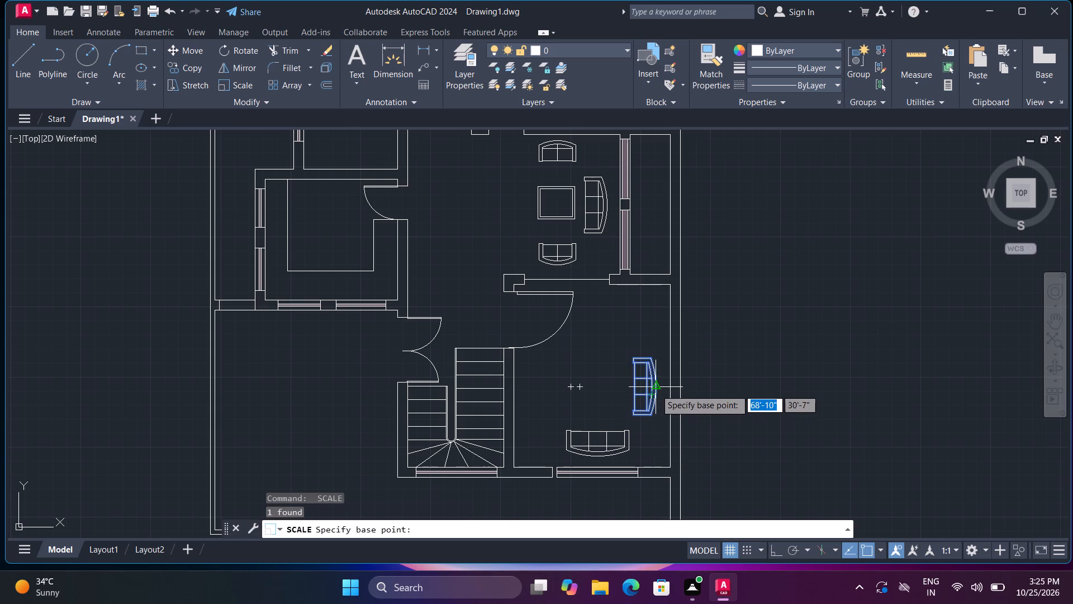
left_click(656, 389)
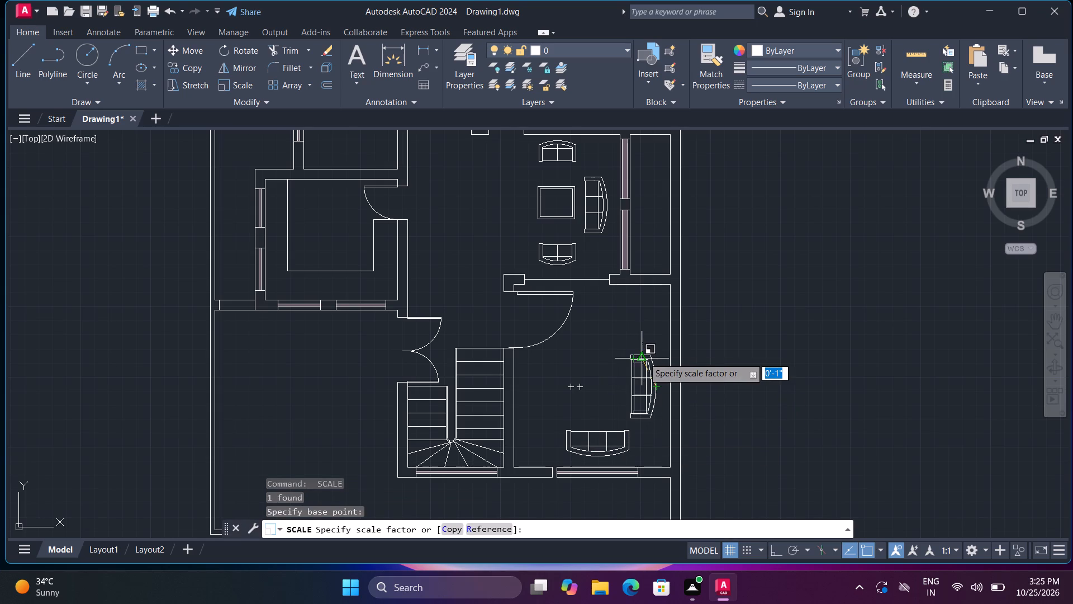
left_click(643, 357)
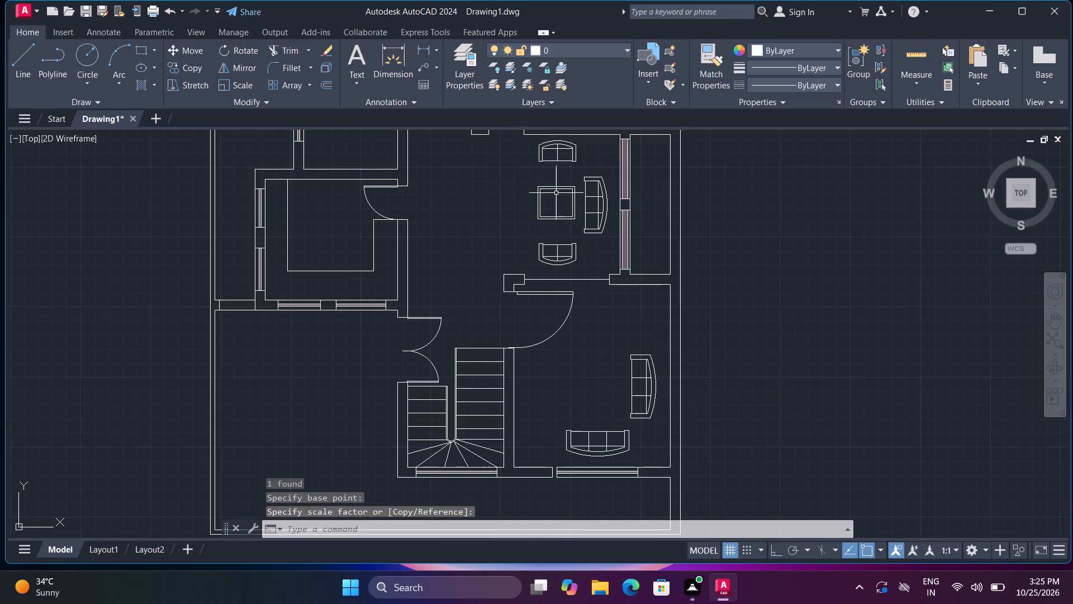
Copy the living room's square coffee table into the southeast room, between the eastern and southern sofas.
left_click(532, 181)
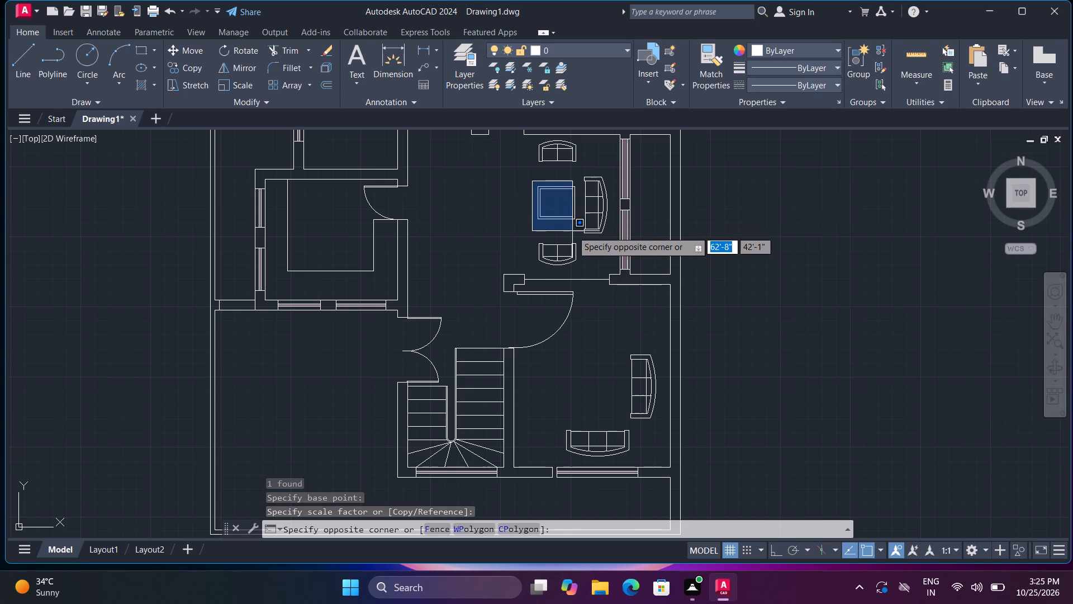
left_click(577, 226)
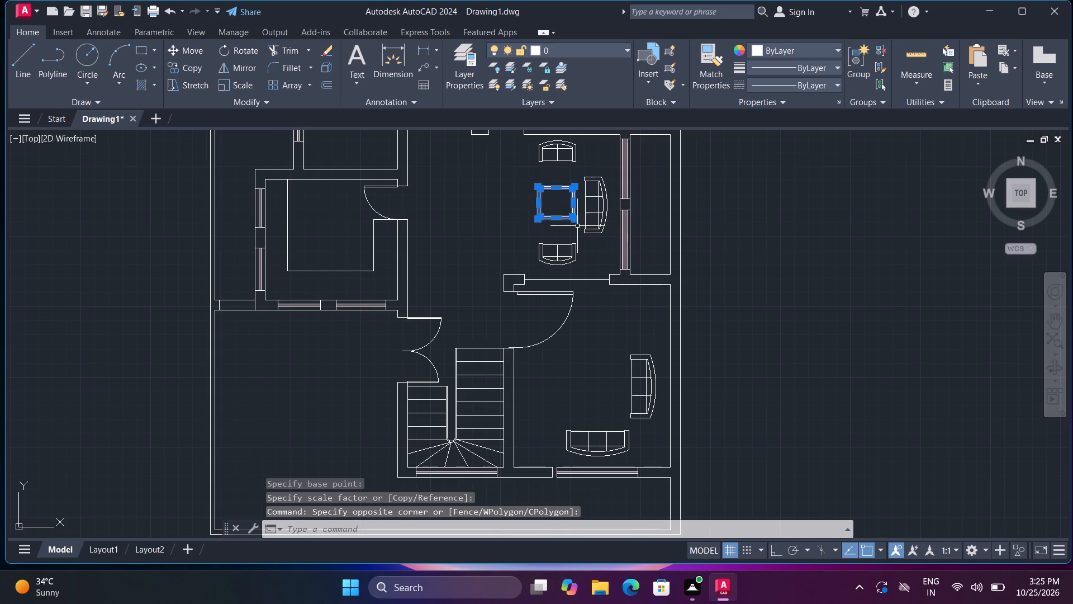
key("c")
type("o")
key("space")
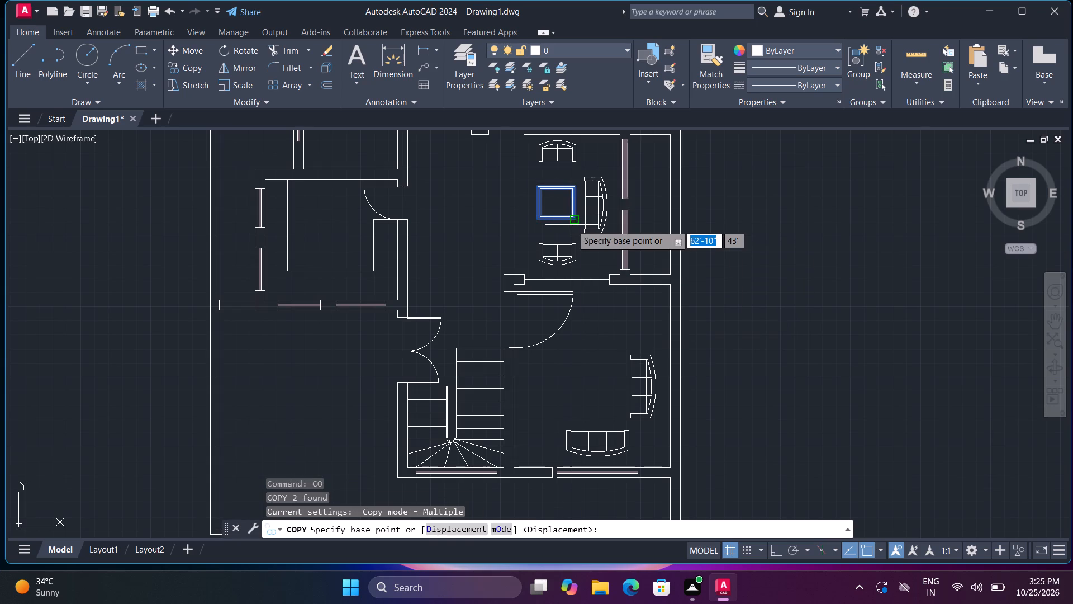
left_click(573, 221)
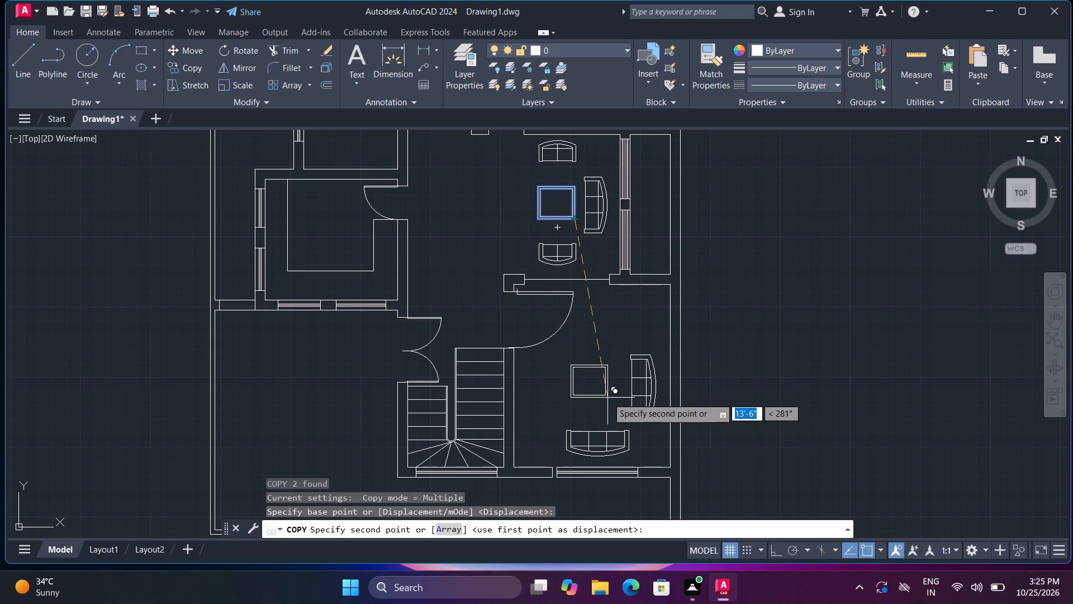
left_click(613, 411)
key("space")
Switch the car block south of the floor plan to its Sports Car (Top) view.
scroll(663, 416, "down", 2)
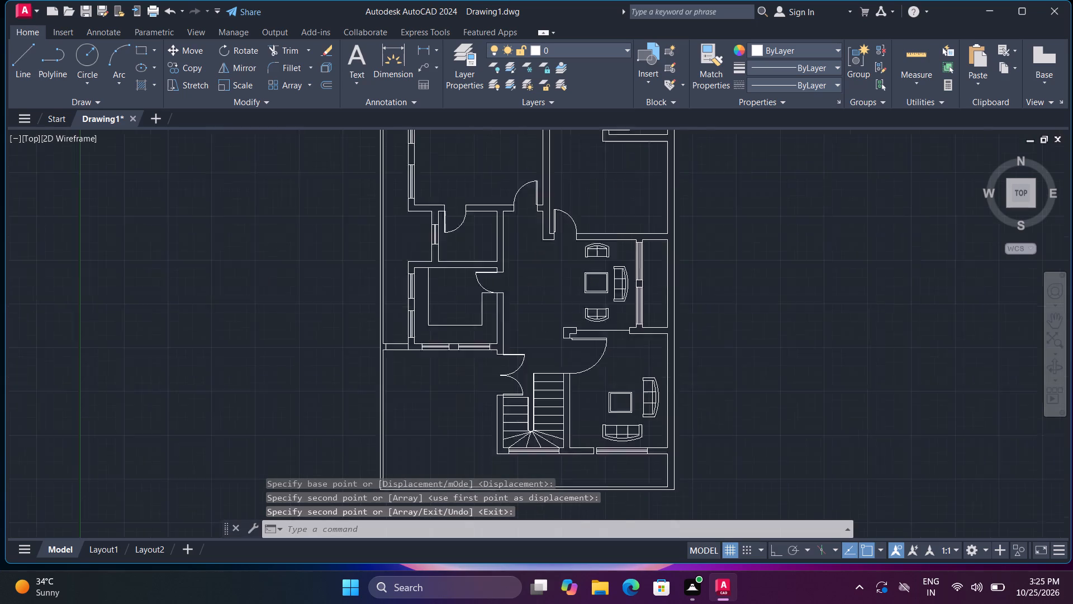
middle_click_drag(722, 375, 712, 327)
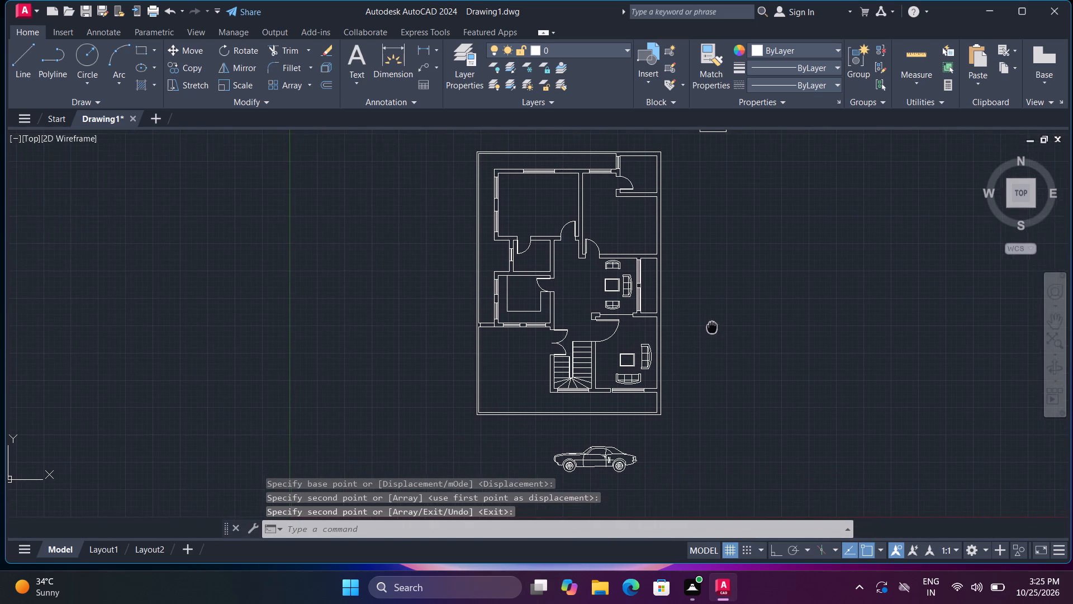
middle_click_drag(712, 327, 726, 336)
middle_click(726, 336)
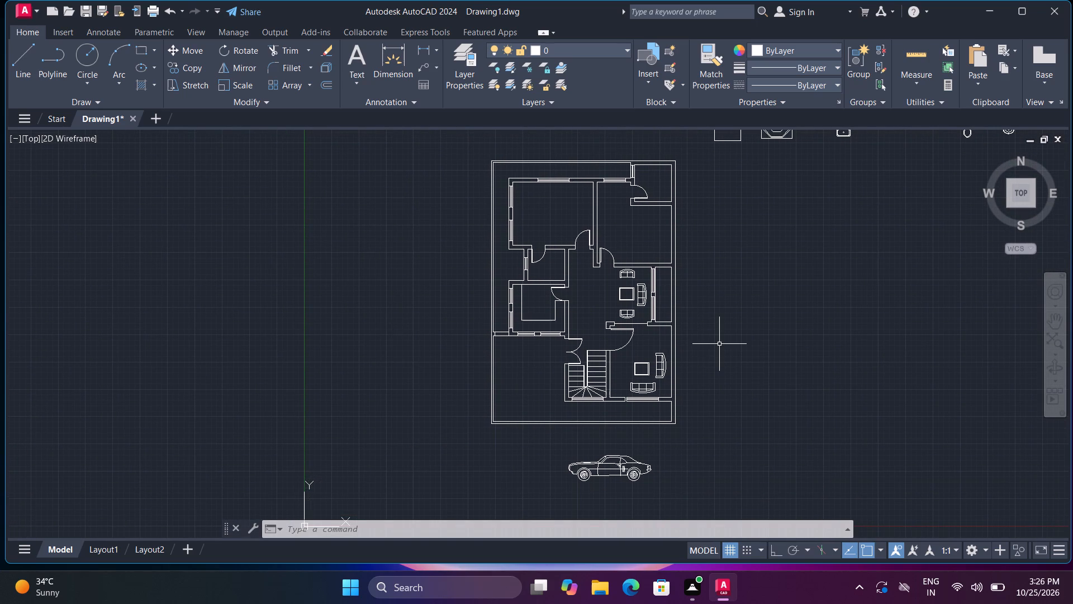
left_click(635, 466)
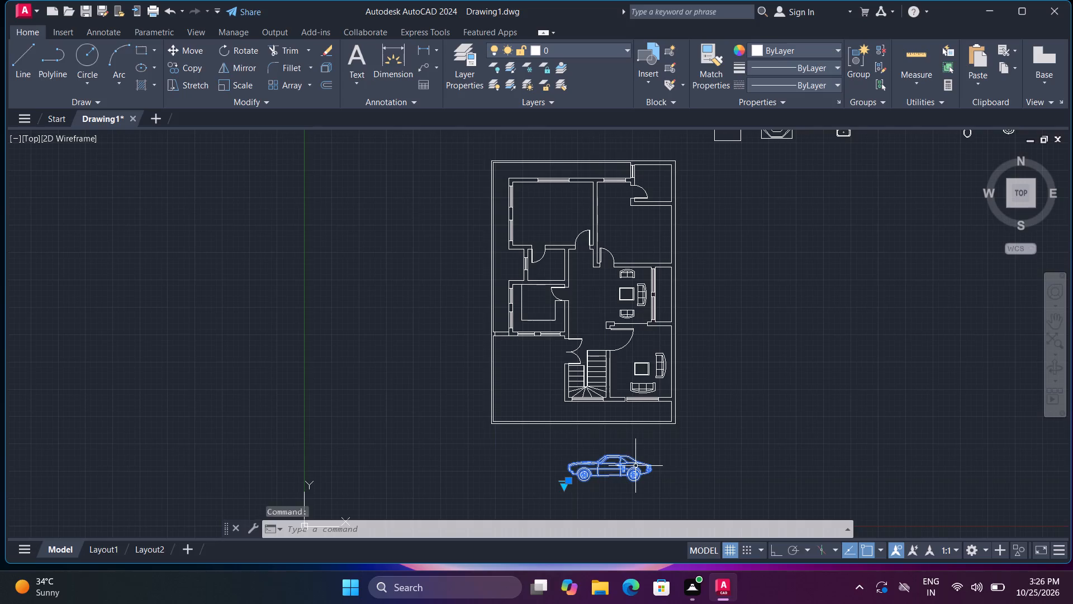
left_click(561, 489)
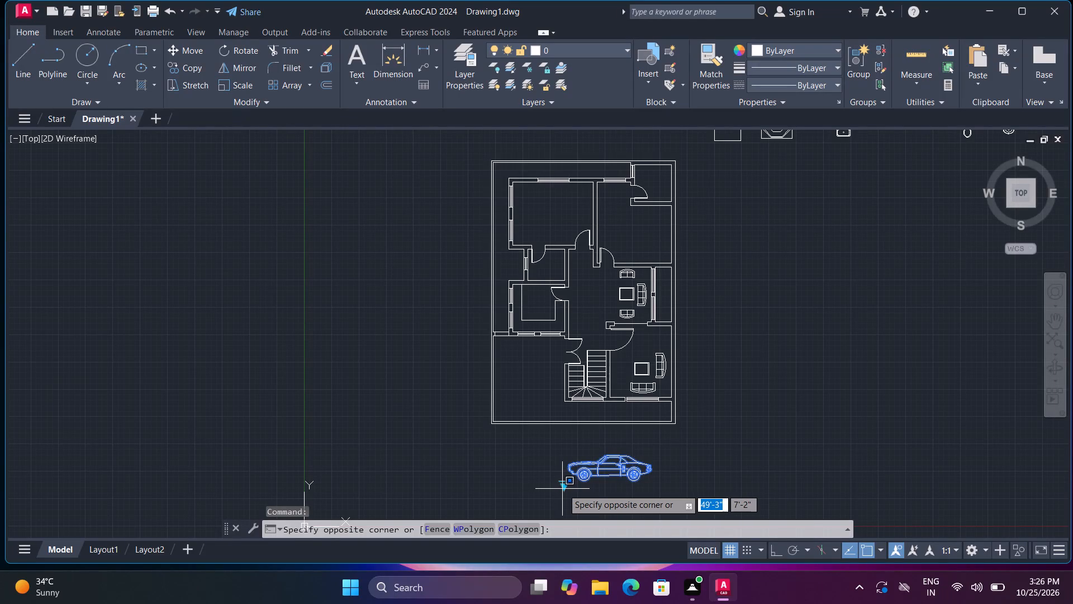
left_click(563, 487)
scroll(563, 487, "up", 2)
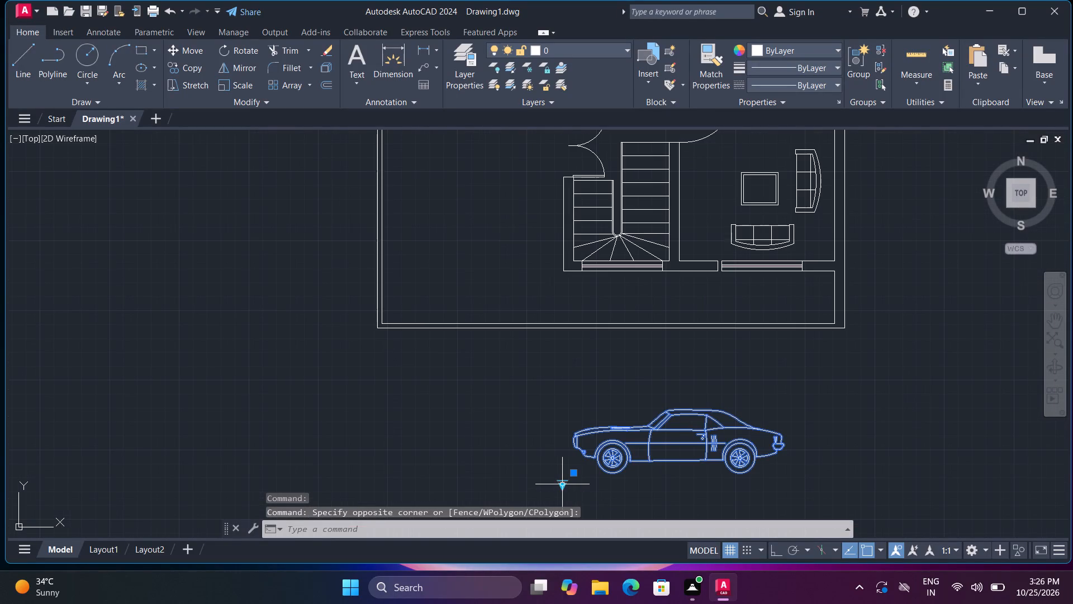
left_click(575, 476)
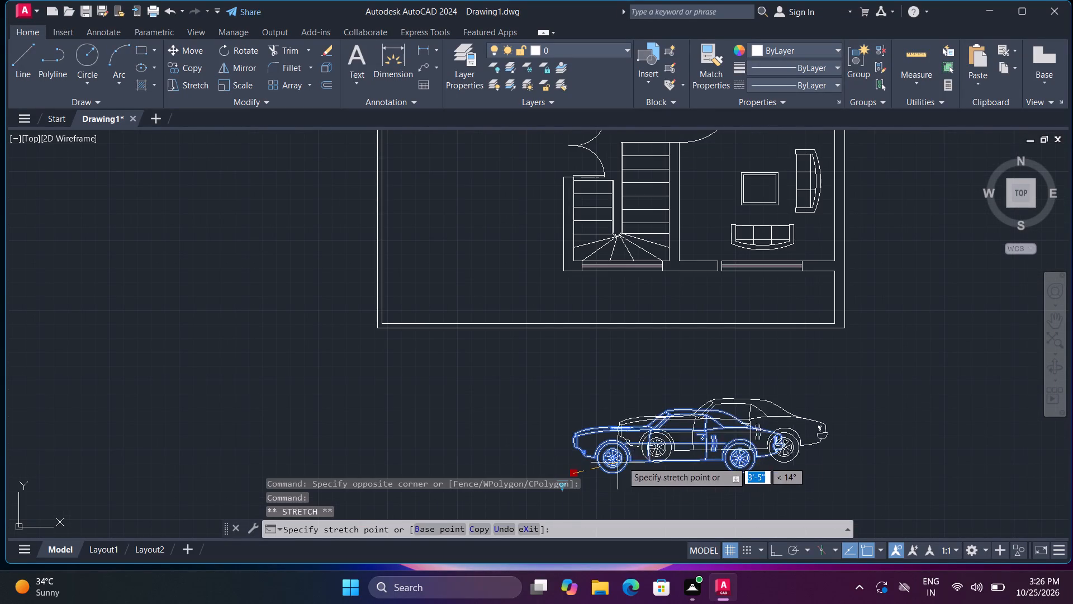
middle_click_drag(736, 395, 648, 378)
middle_click(644, 377)
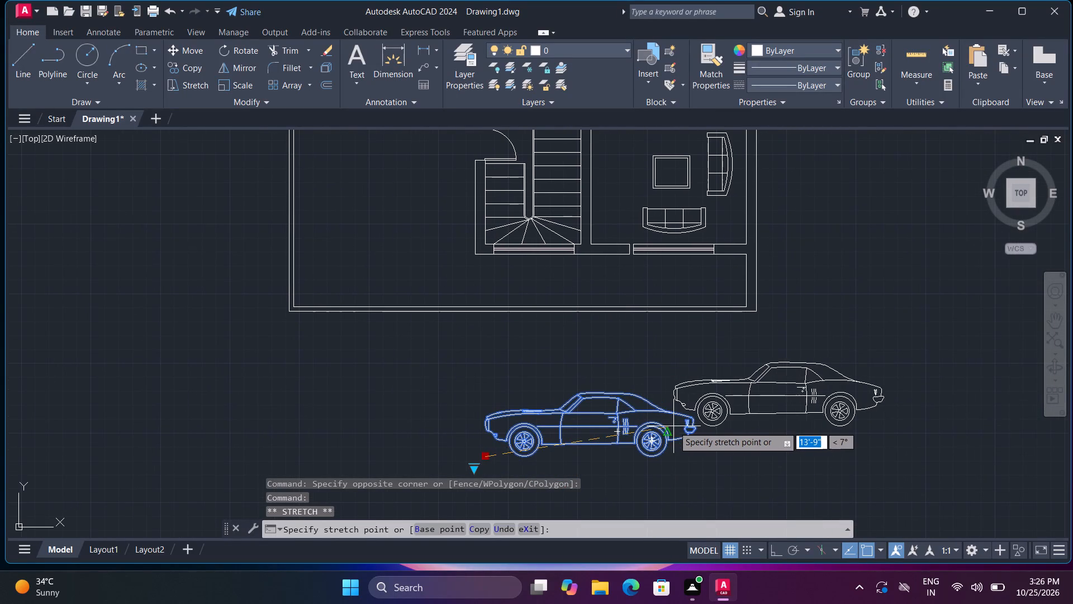
key("Escape")
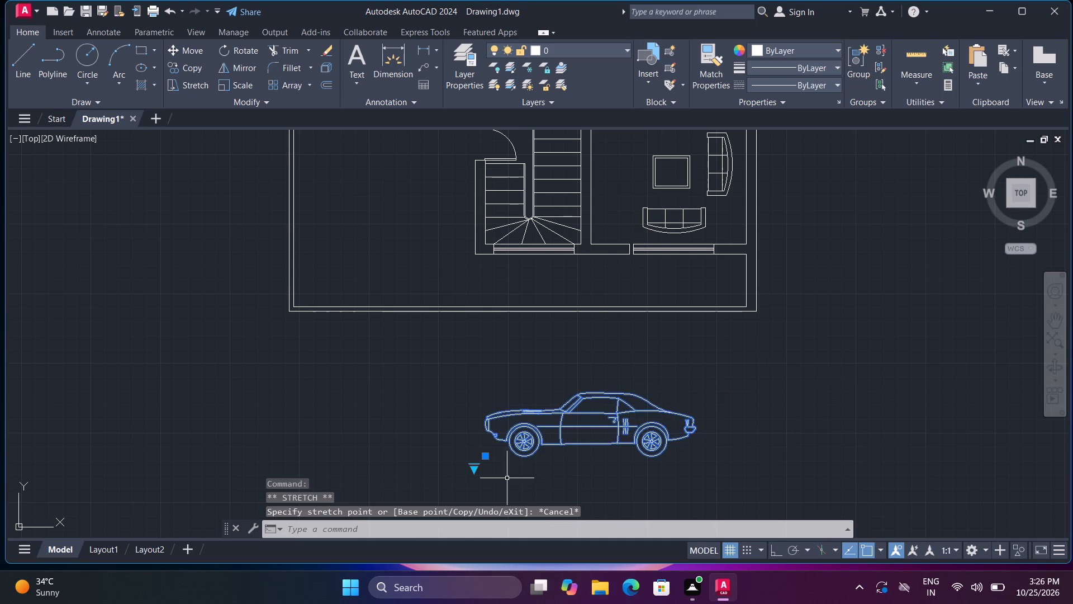
left_click(471, 467)
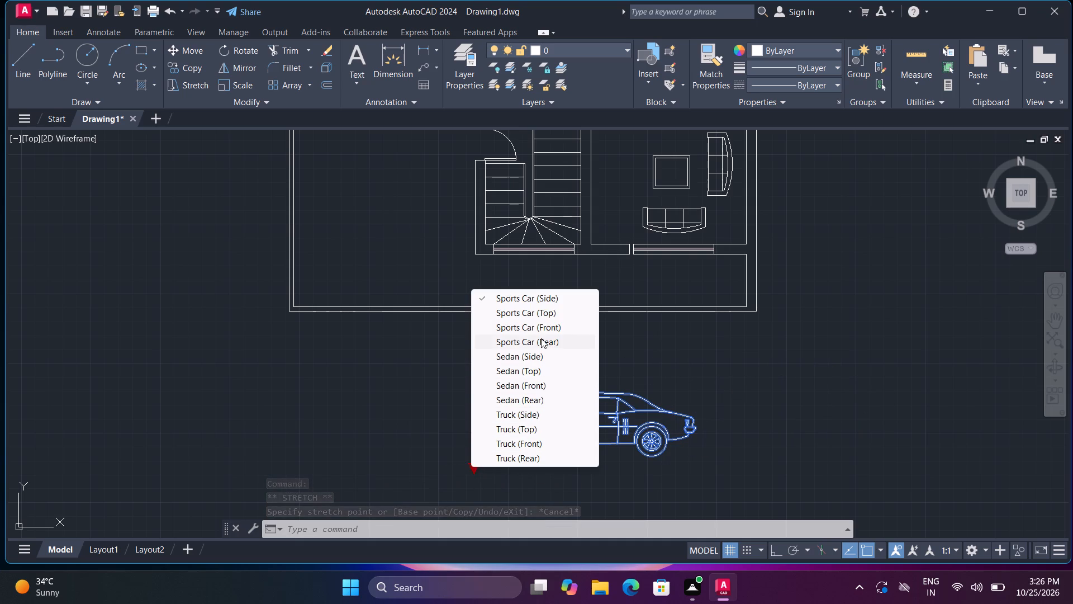
left_click(542, 313)
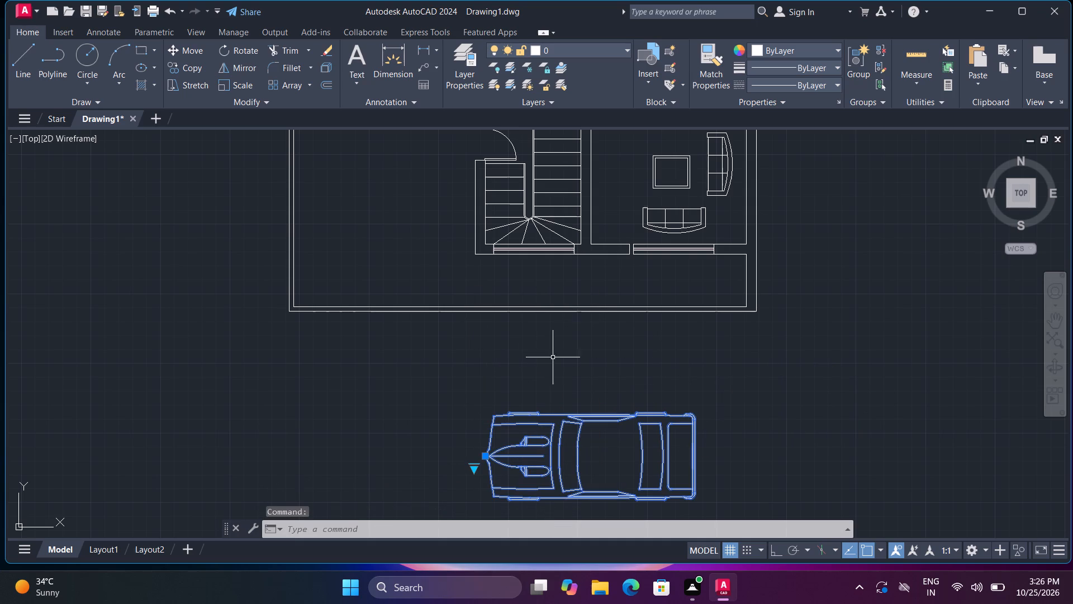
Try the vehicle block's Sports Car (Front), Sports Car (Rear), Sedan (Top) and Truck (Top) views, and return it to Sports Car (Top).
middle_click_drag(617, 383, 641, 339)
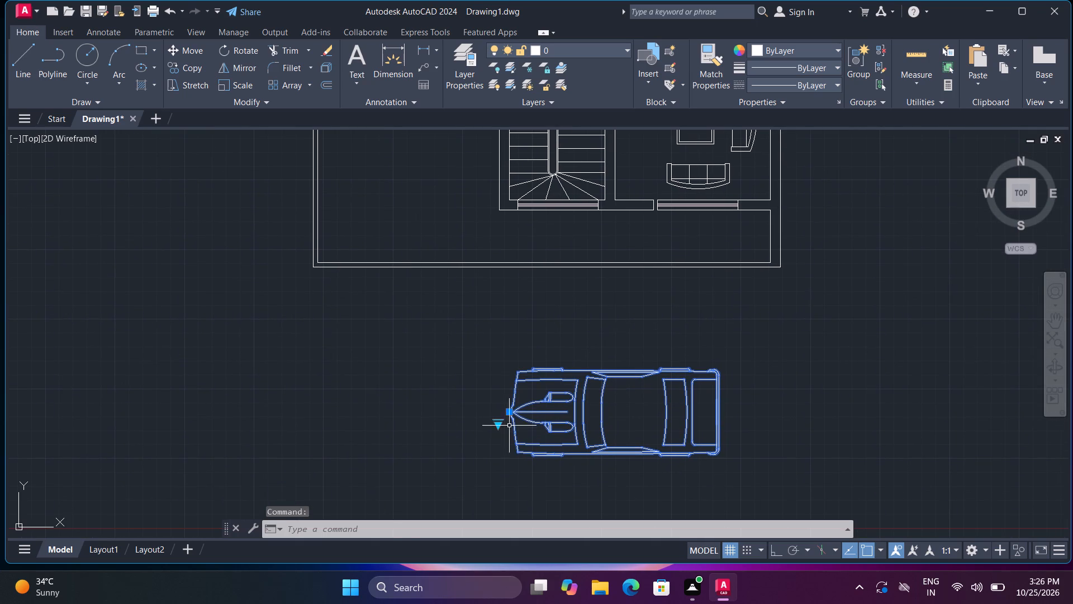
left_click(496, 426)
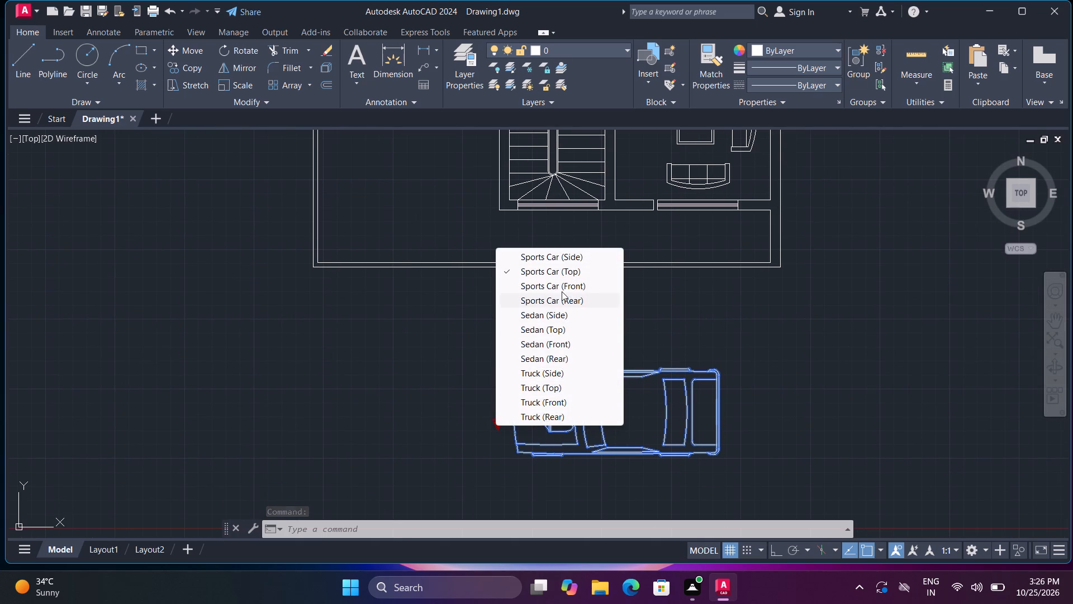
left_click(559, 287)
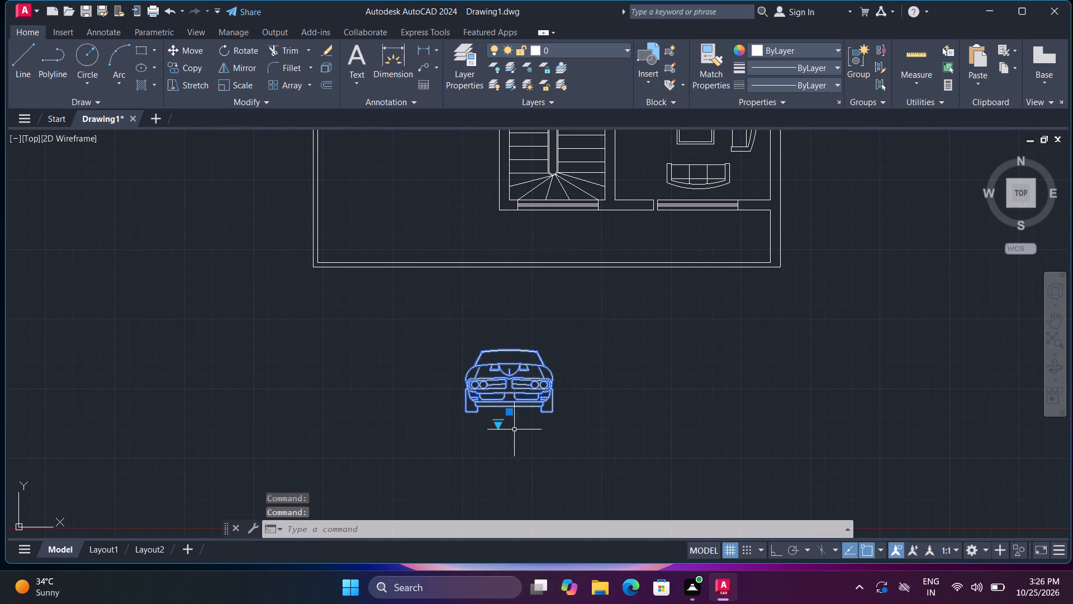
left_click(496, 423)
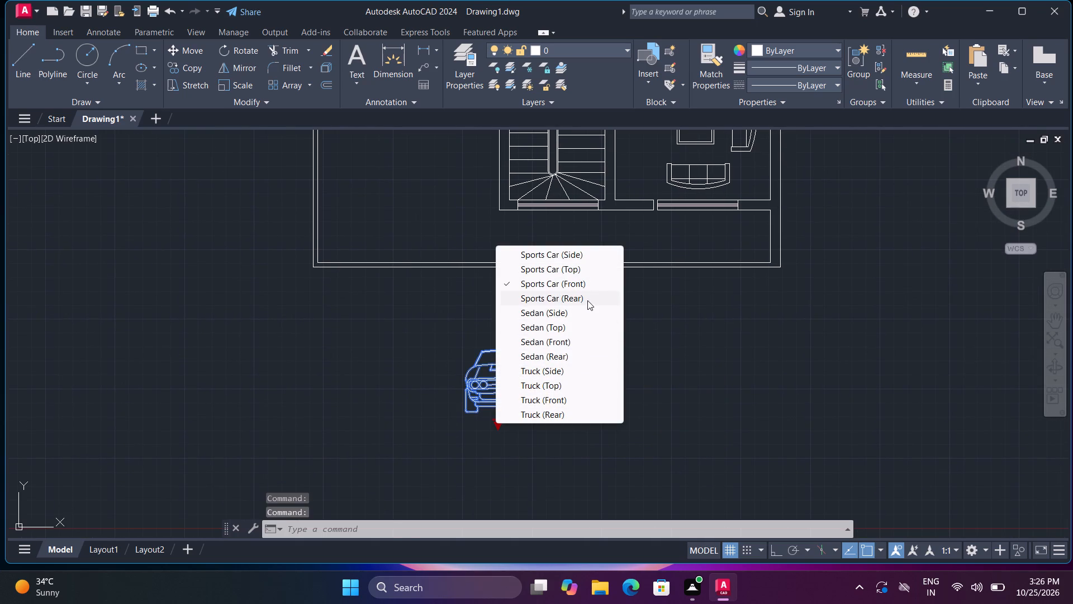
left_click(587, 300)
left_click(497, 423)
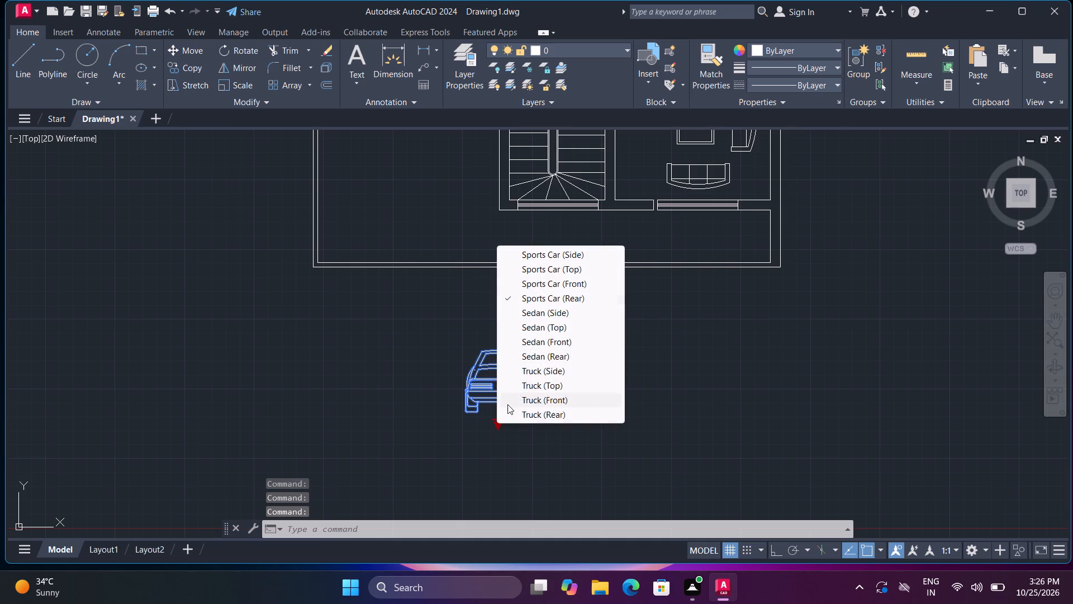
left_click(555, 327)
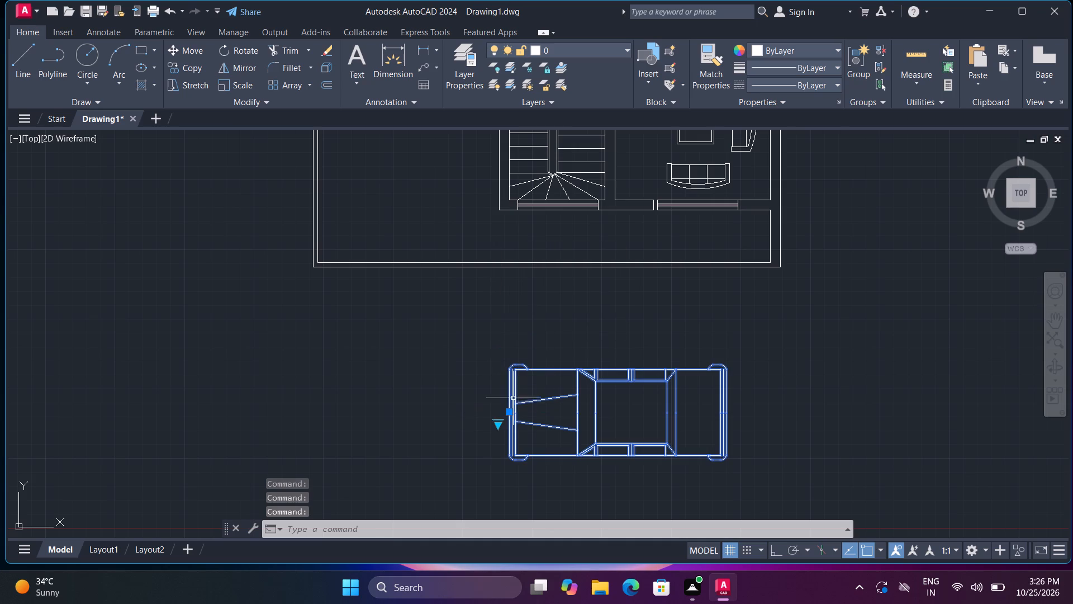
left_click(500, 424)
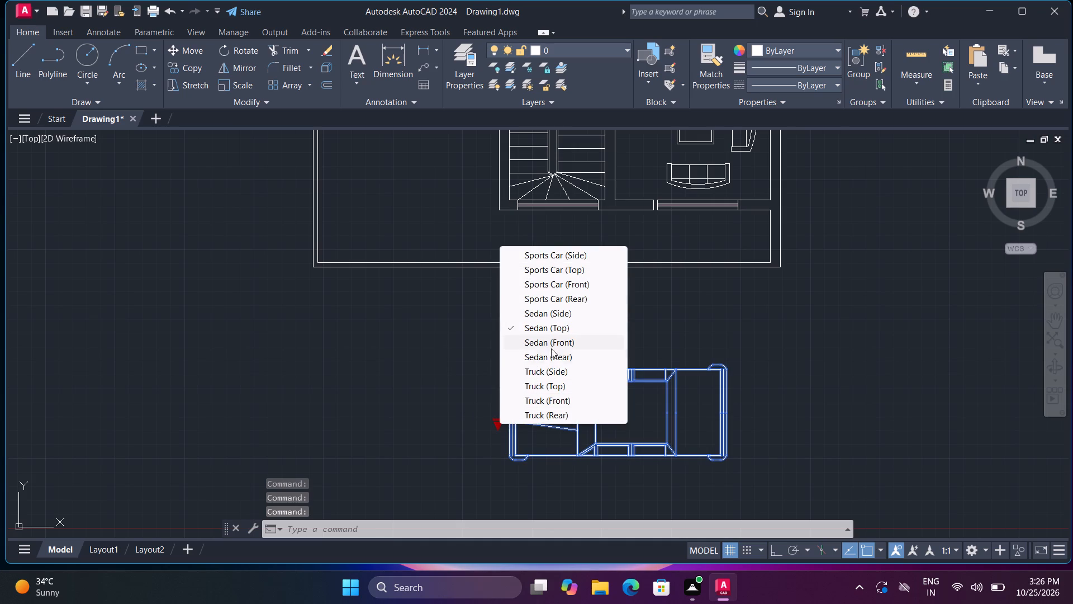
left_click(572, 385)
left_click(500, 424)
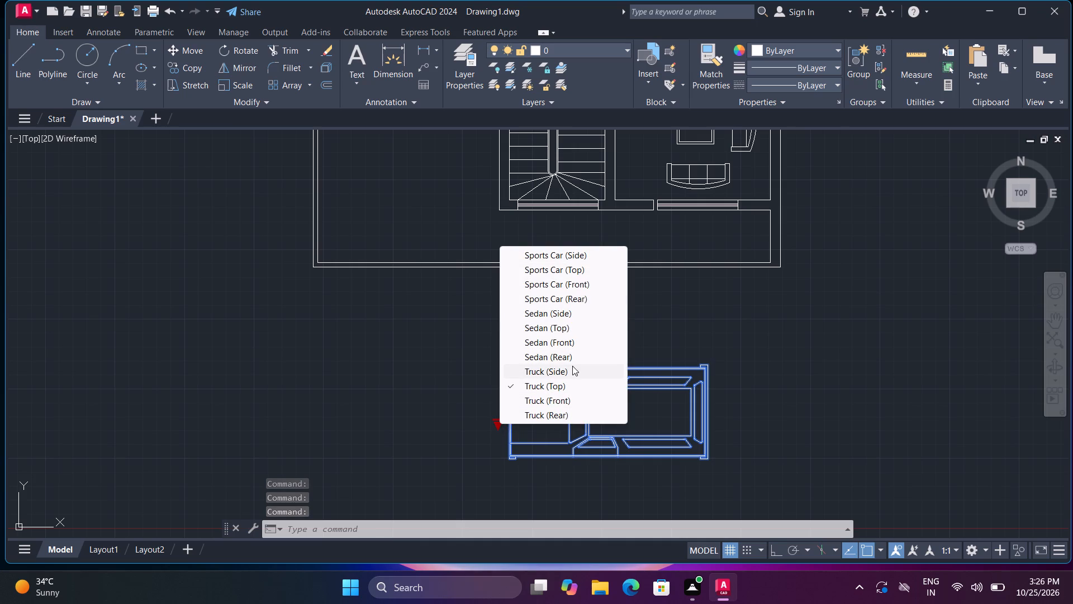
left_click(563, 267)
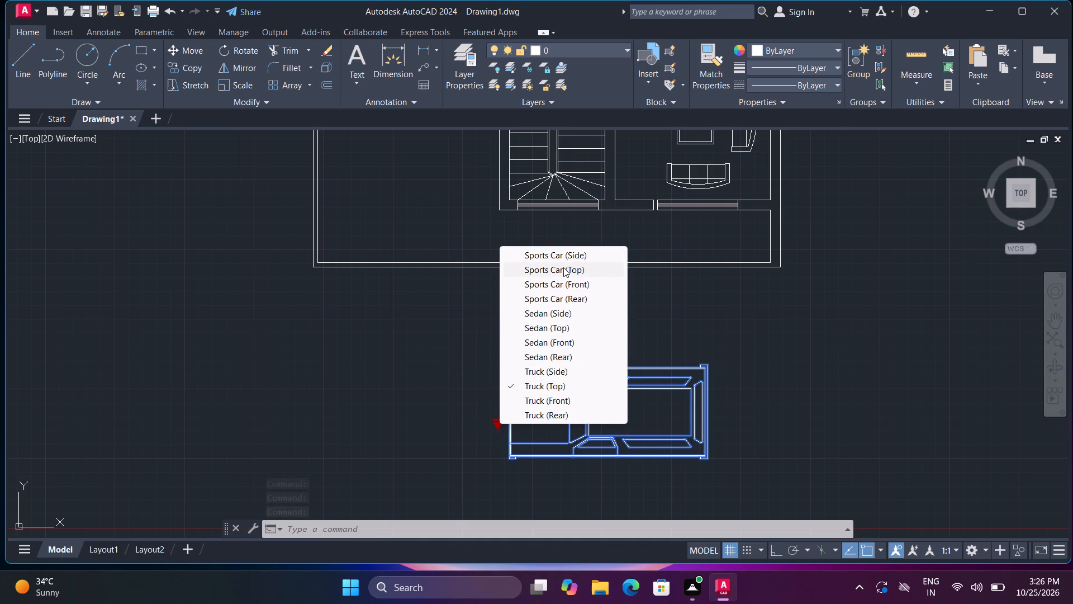
Rotate the sports car 90° clockwise about its northeast rear corner so its front faces north.
middle_click_drag(788, 338, 758, 399)
right_click(746, 378)
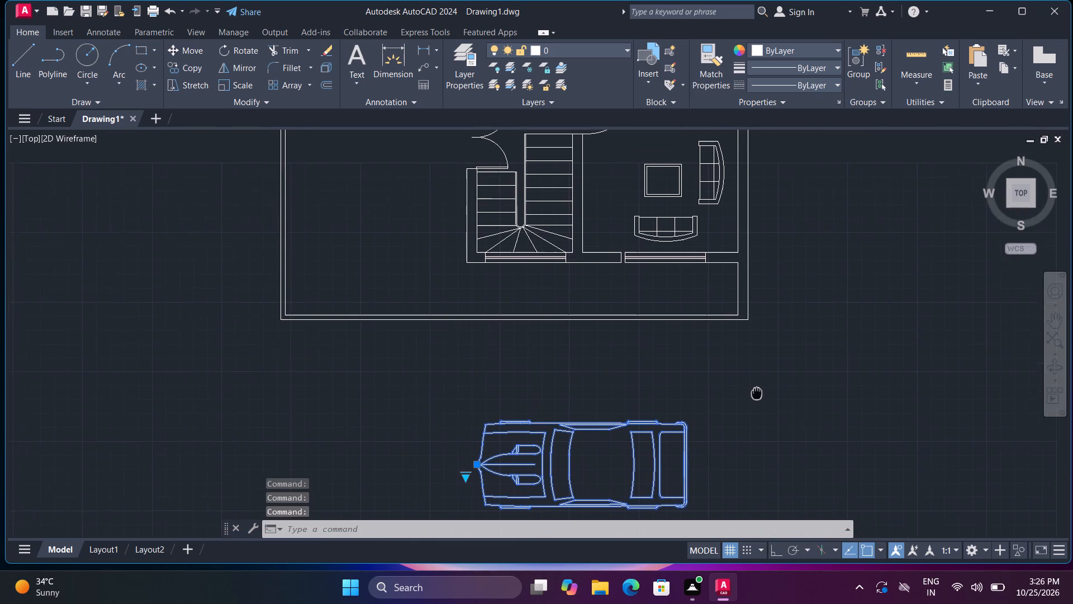
middle_click_drag(758, 399, 758, 402)
middle_click_drag(635, 408, 636, 348)
type("ro")
key("space")
left_click(686, 381)
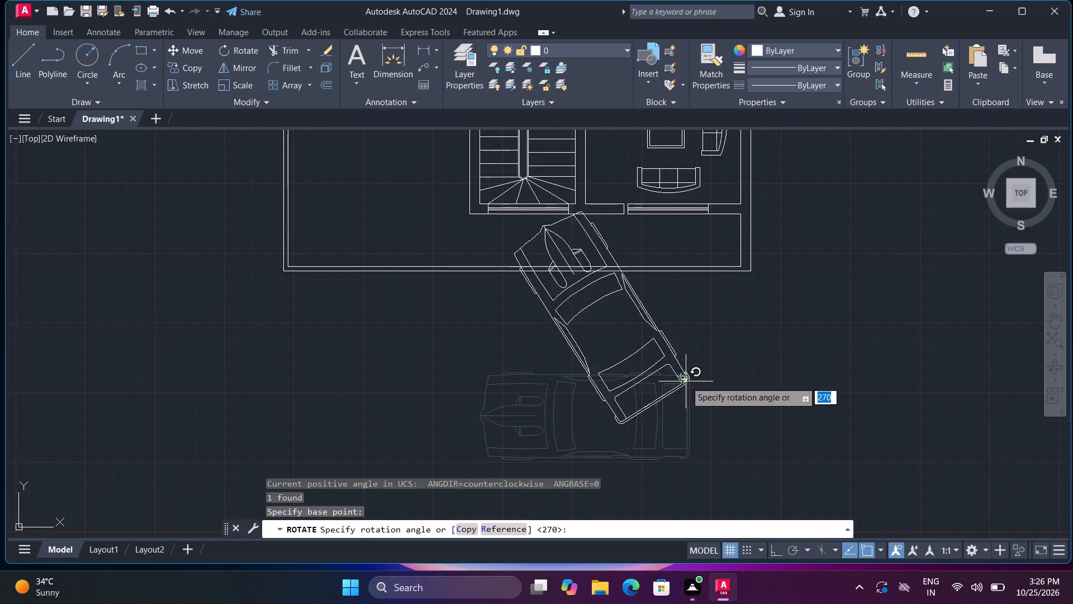
left_click(687, 477)
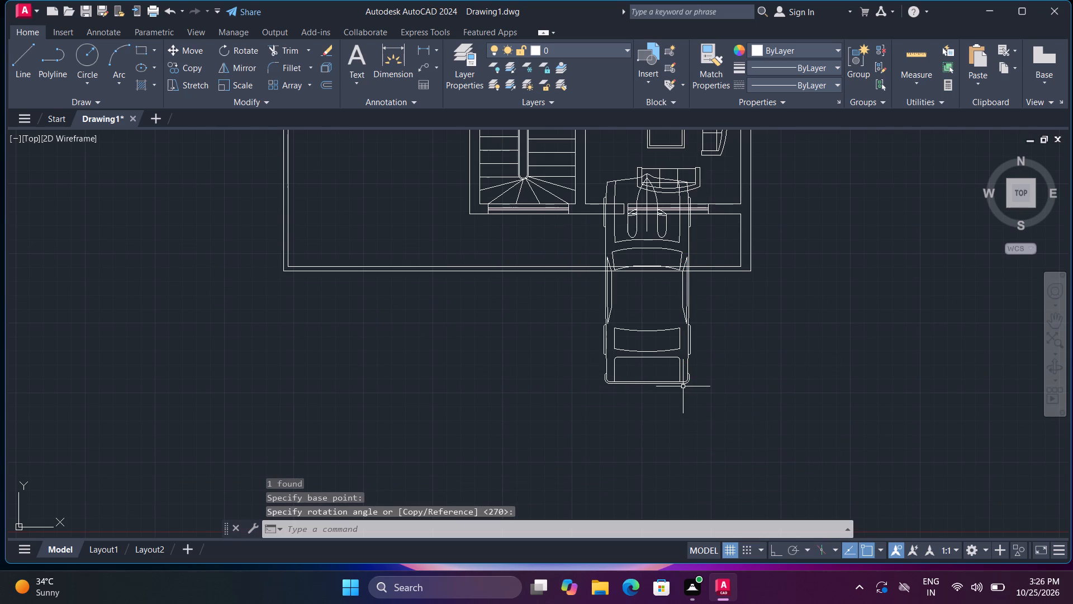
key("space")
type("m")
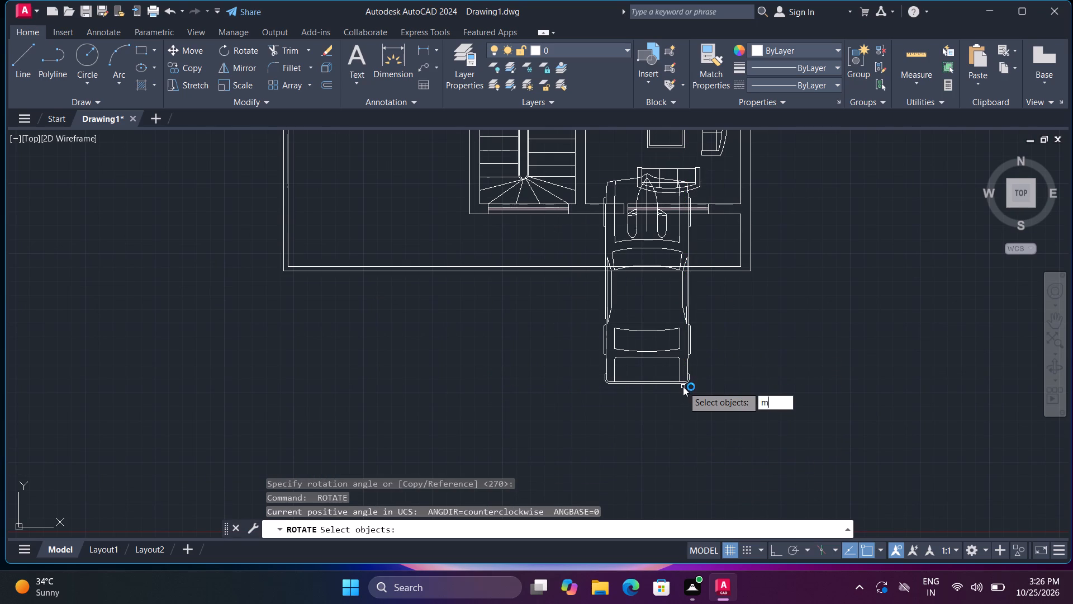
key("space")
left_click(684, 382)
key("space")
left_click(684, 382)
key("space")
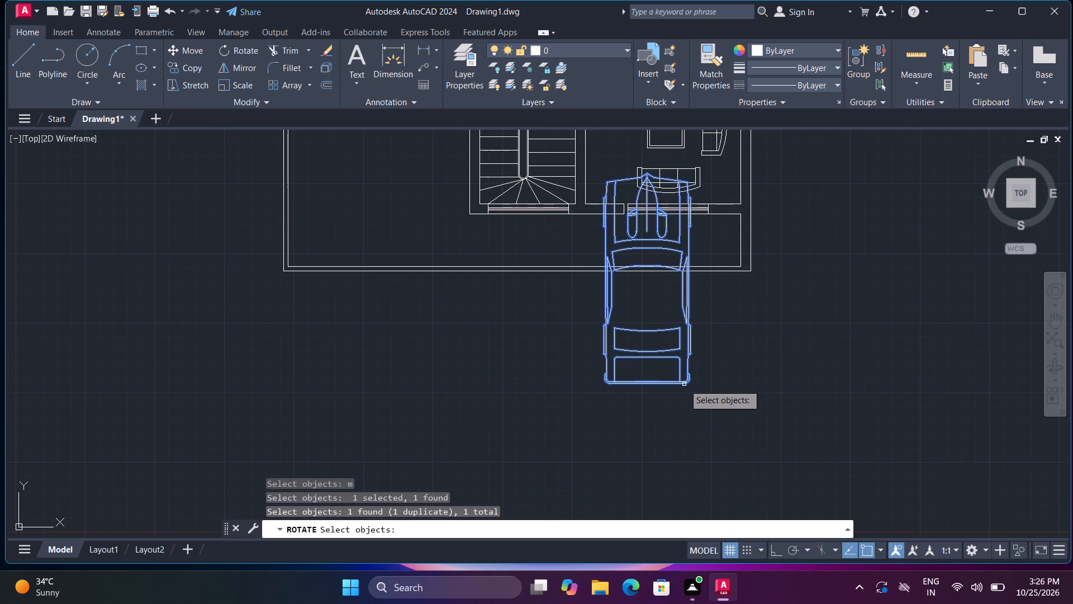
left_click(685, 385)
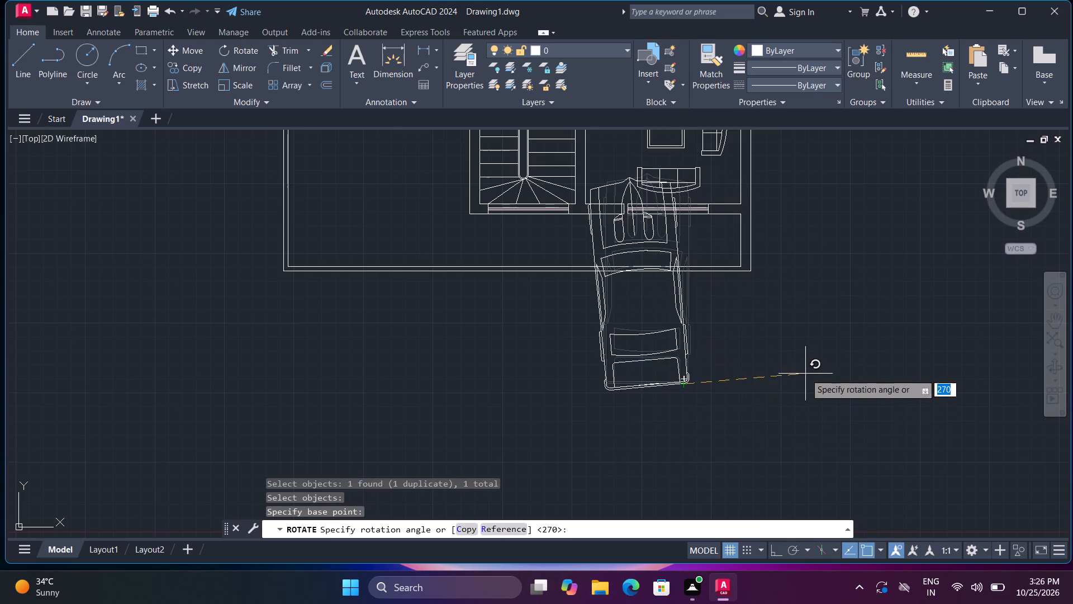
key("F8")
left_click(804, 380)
Move the sports car inside the plot, placing its southeast rear corner at the midpoint of the inner southern boundary line.
key("m")
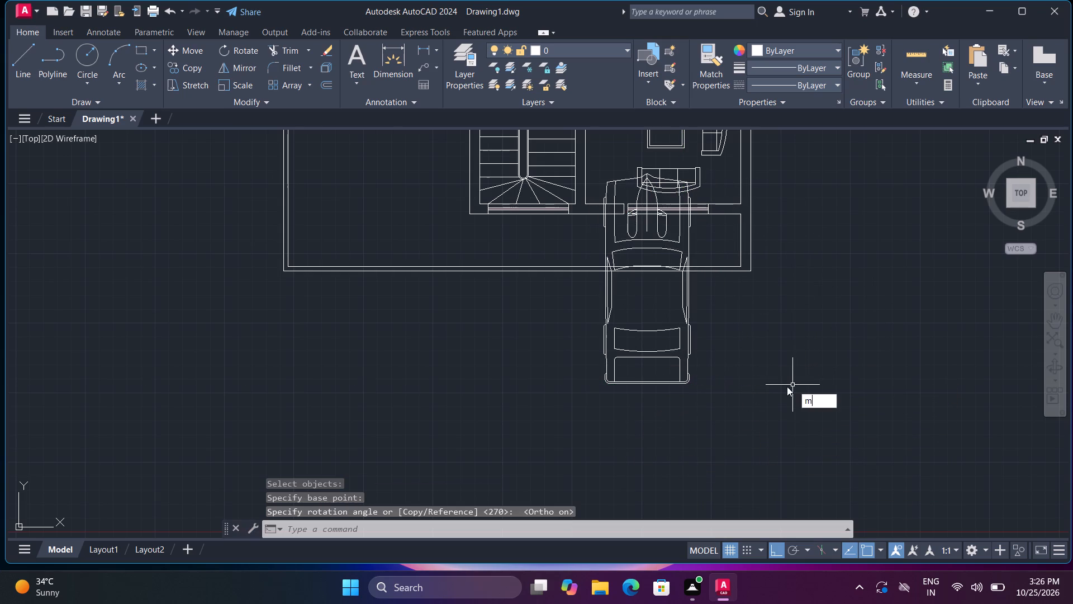
key("space")
left_click(688, 382)
key("space")
left_click(683, 382)
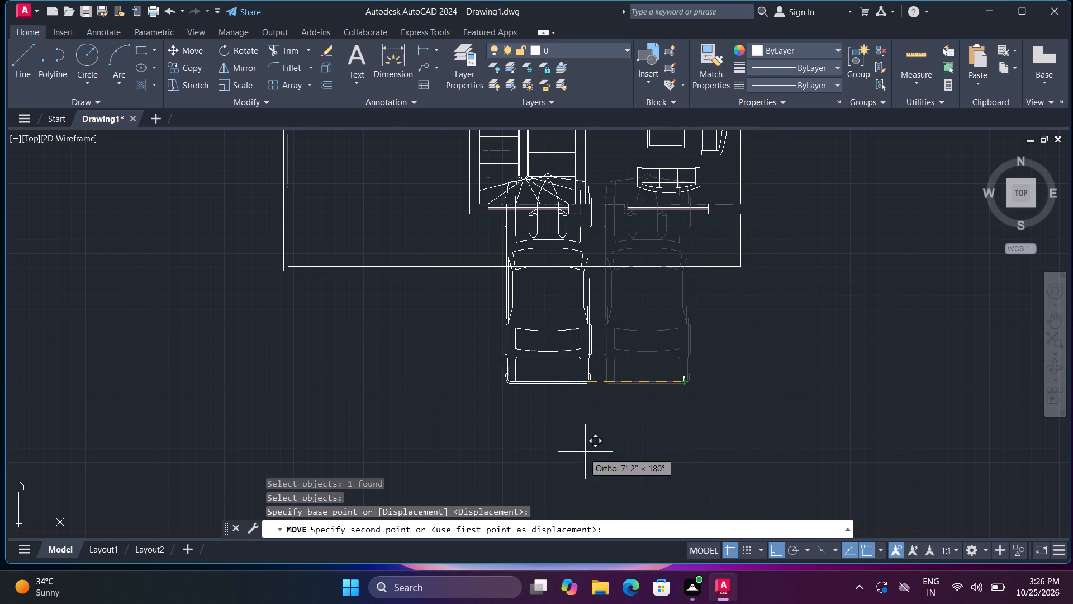
middle_click_drag(516, 445, 528, 523)
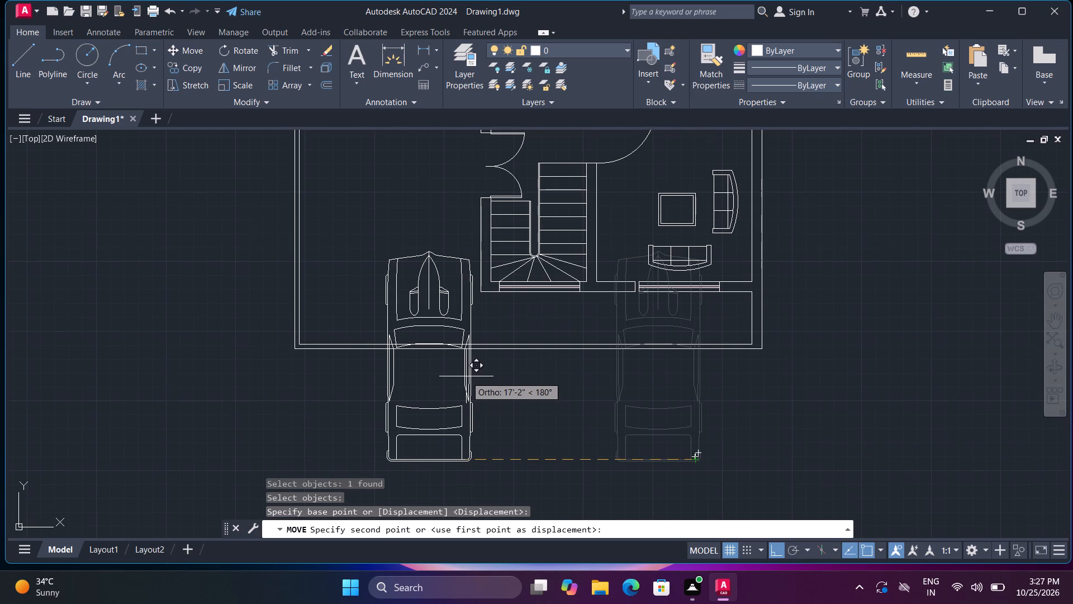
key("F8")
middle_click_drag(459, 318, 511, 469)
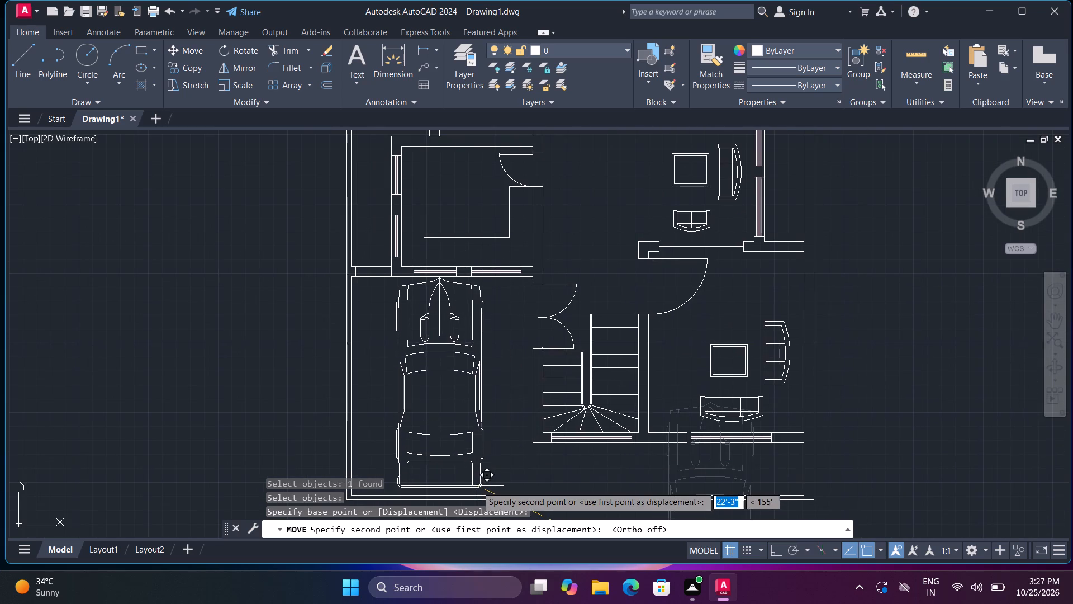
scroll(477, 486, "up", 1)
scroll(477, 486, "down", 1)
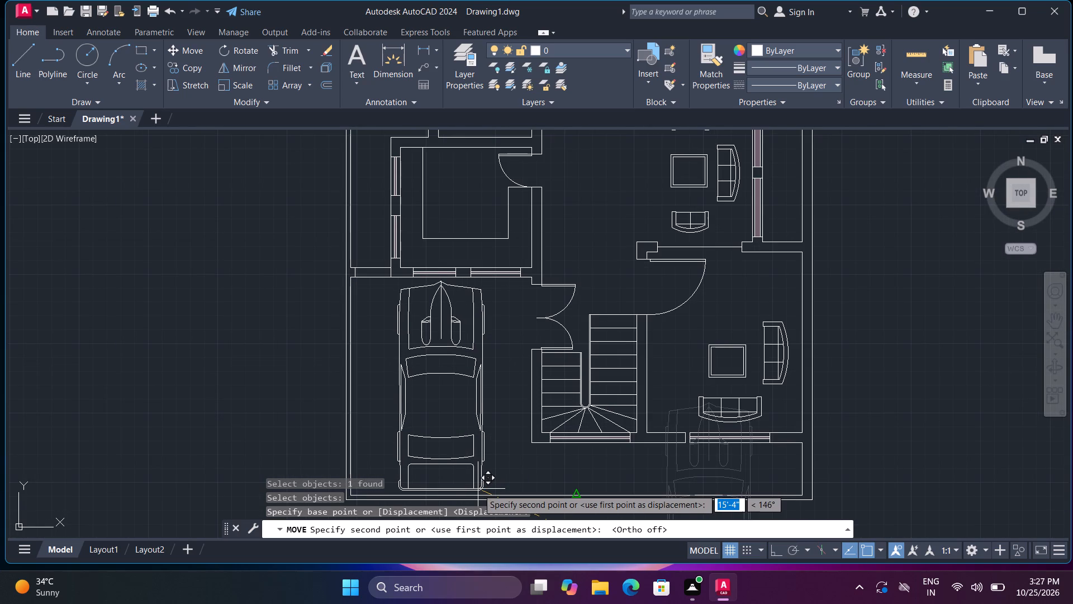
left_click(478, 489)
Scale the sports car down moderately about its southwest rear corner.
type("sc")
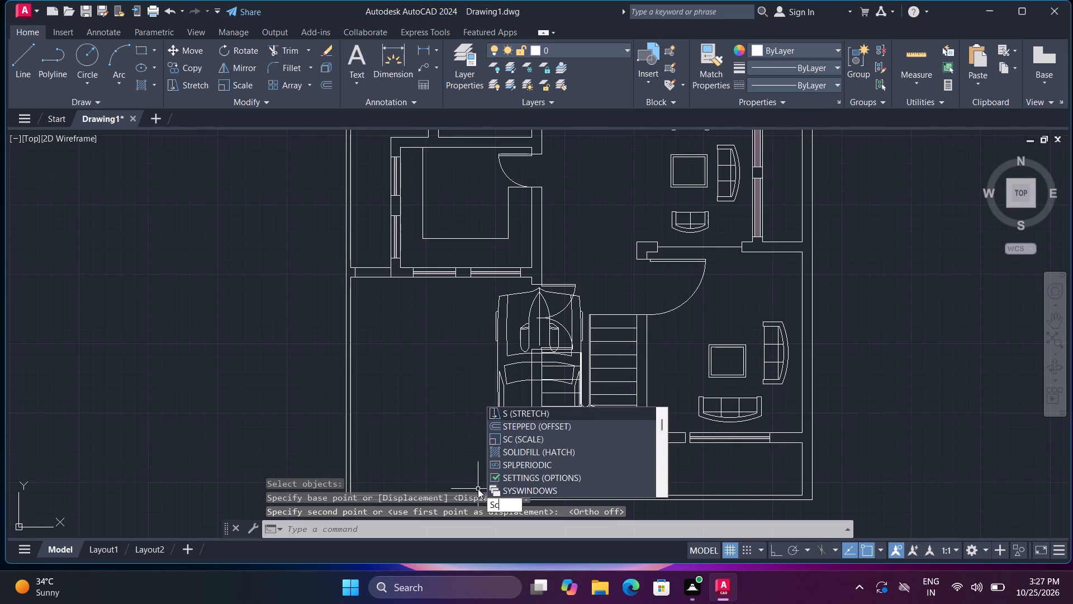
key("space")
left_click(507, 473)
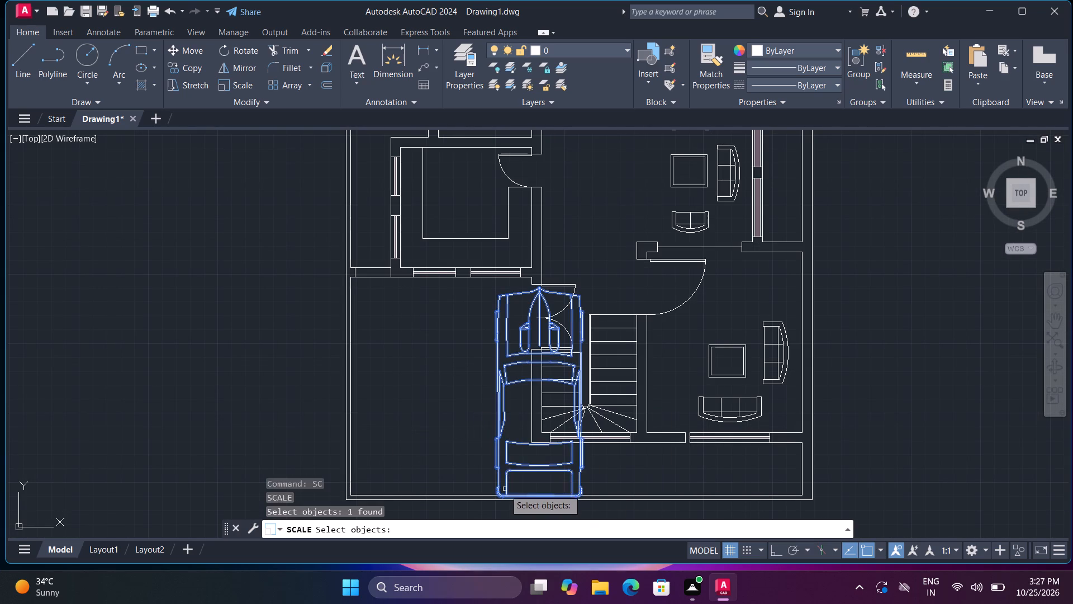
key("space")
left_click(503, 496)
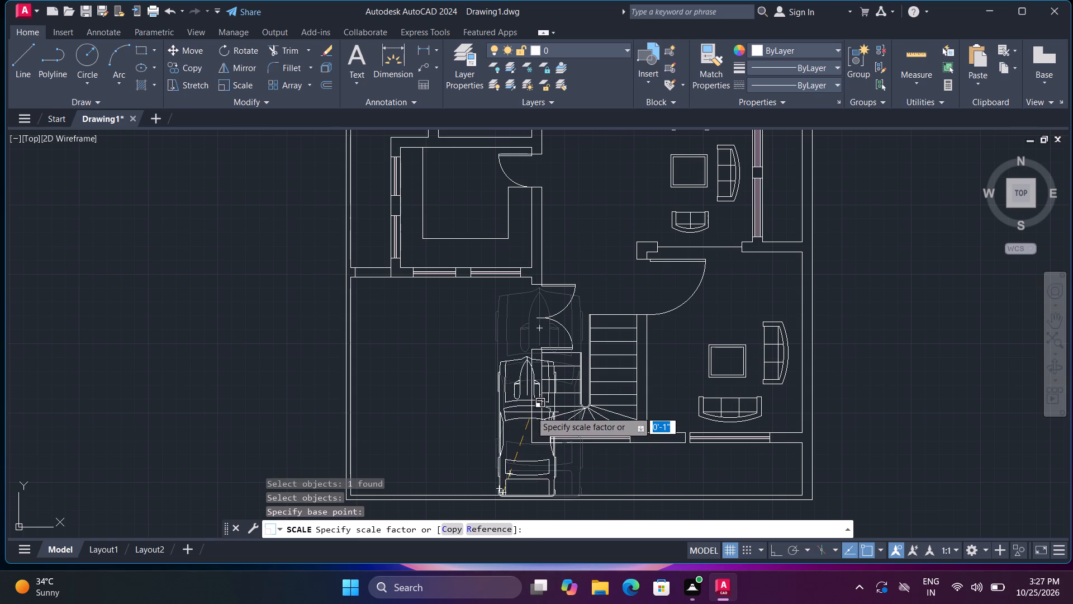
left_click(531, 410)
Move the reduced sports car into the open parking area west of the staircase, clear of the walls.
key("m")
key("space")
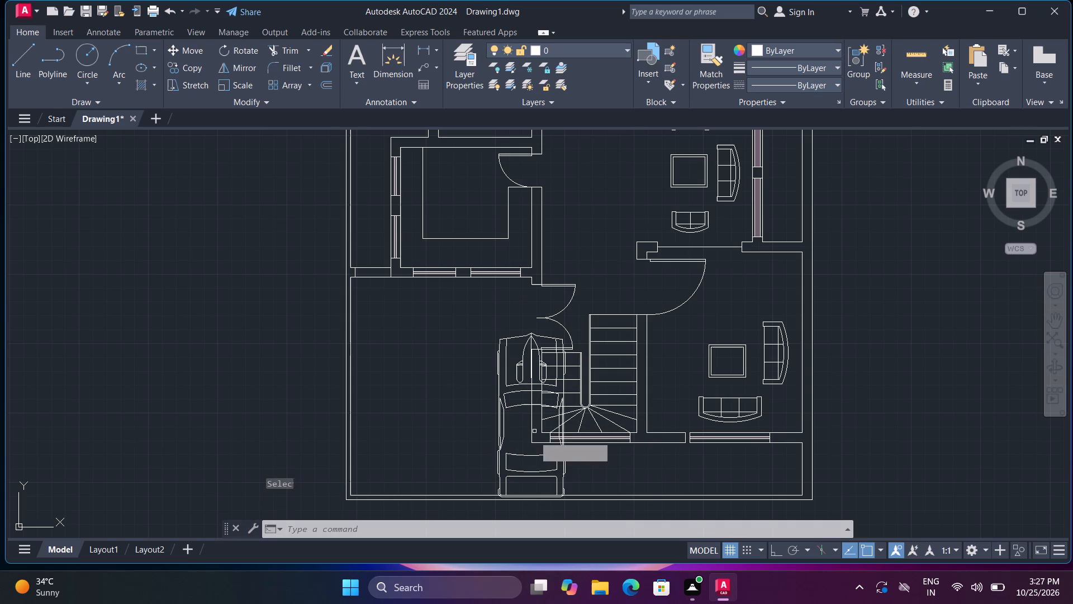
left_click(542, 474)
key("space")
left_click(536, 472)
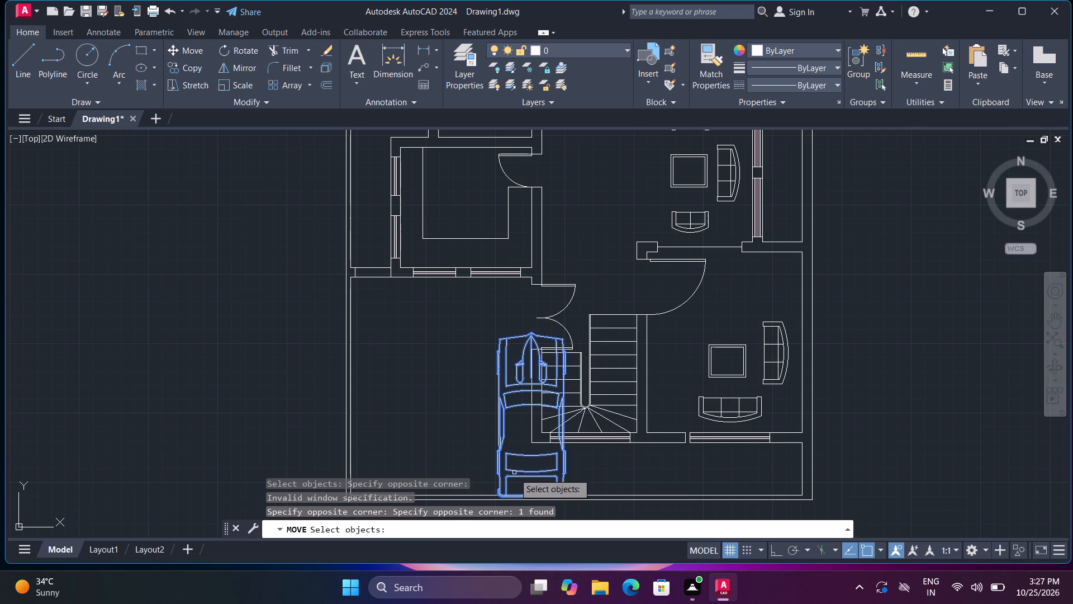
key("space")
left_click(515, 475)
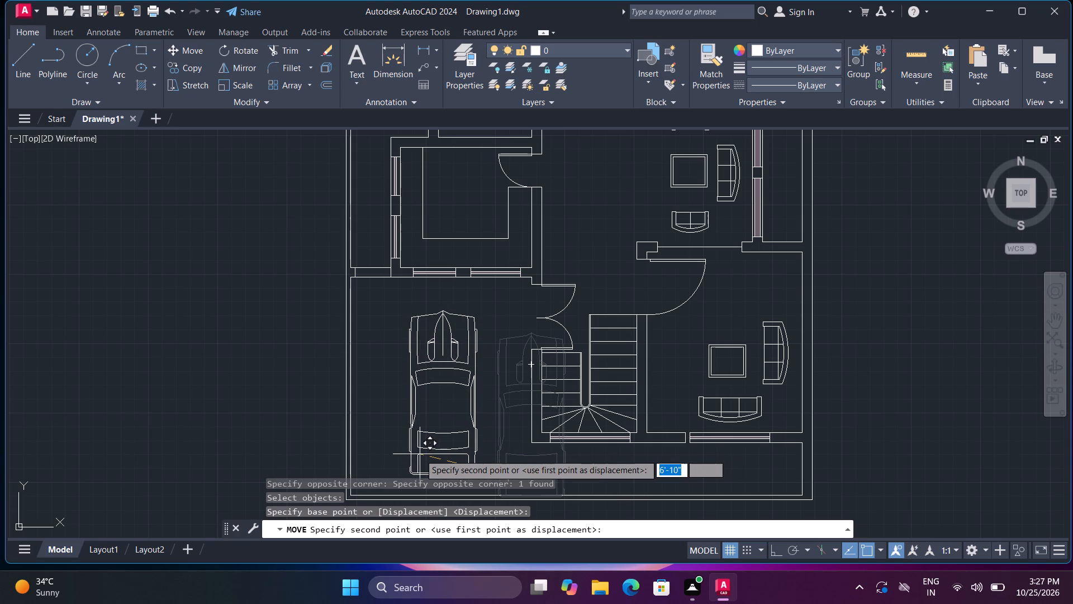
left_click(419, 454)
scroll(444, 458, "down", 1)
middle_click_drag(494, 476, 481, 402)
middle_click(479, 395)
key("Escape")
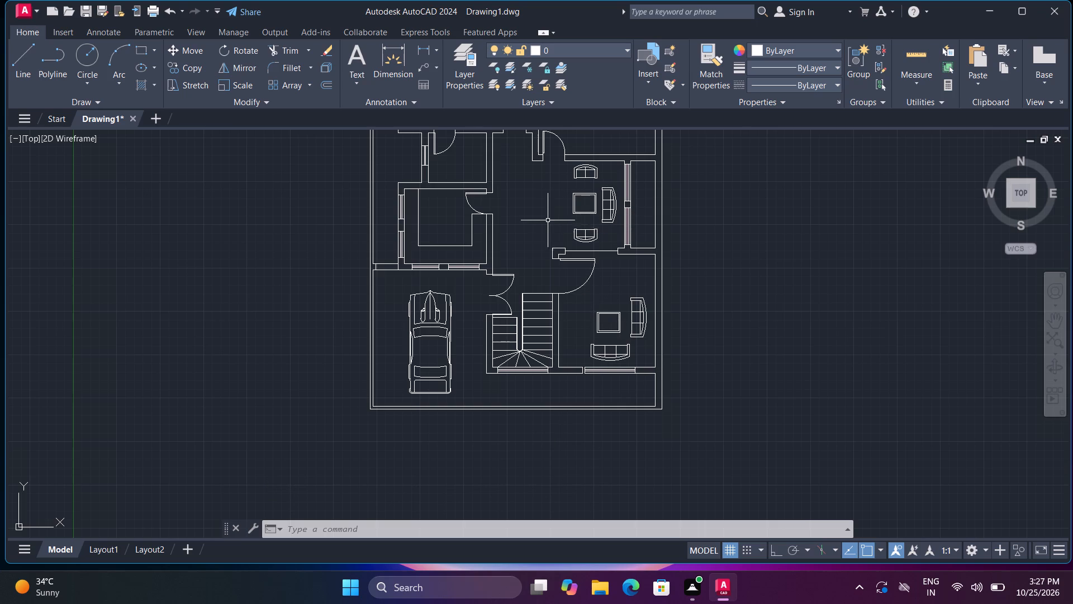
Move the double bed from outside the plan into the northwest bedroom, aligning its headboard midpoint with the north window's midpoint.
middle_click_drag(548, 218, 568, 404)
middle_click_drag(617, 265, 574, 318)
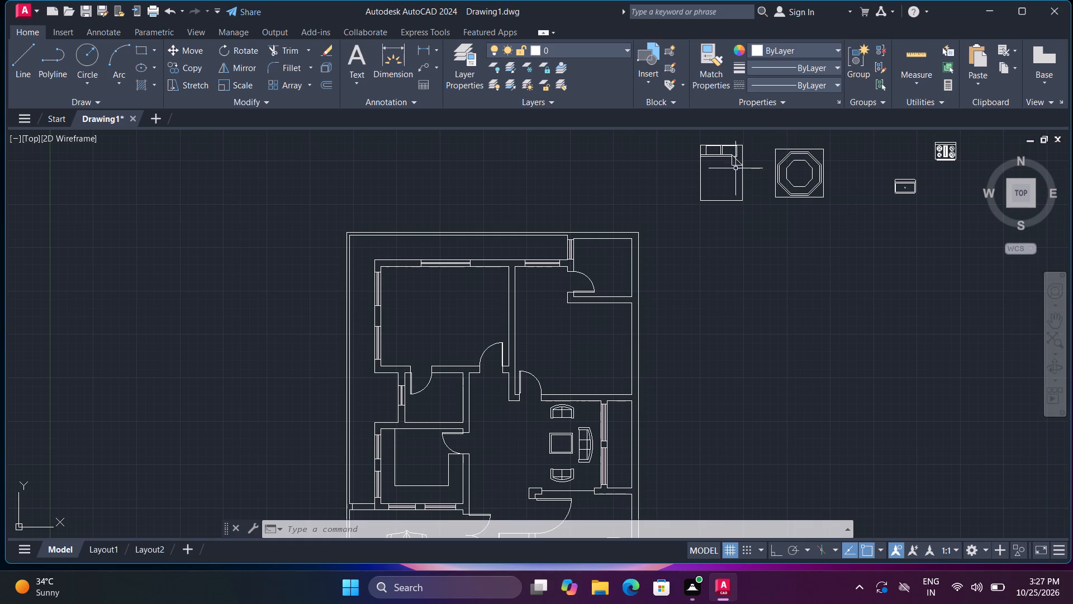
left_click(724, 157)
key("m")
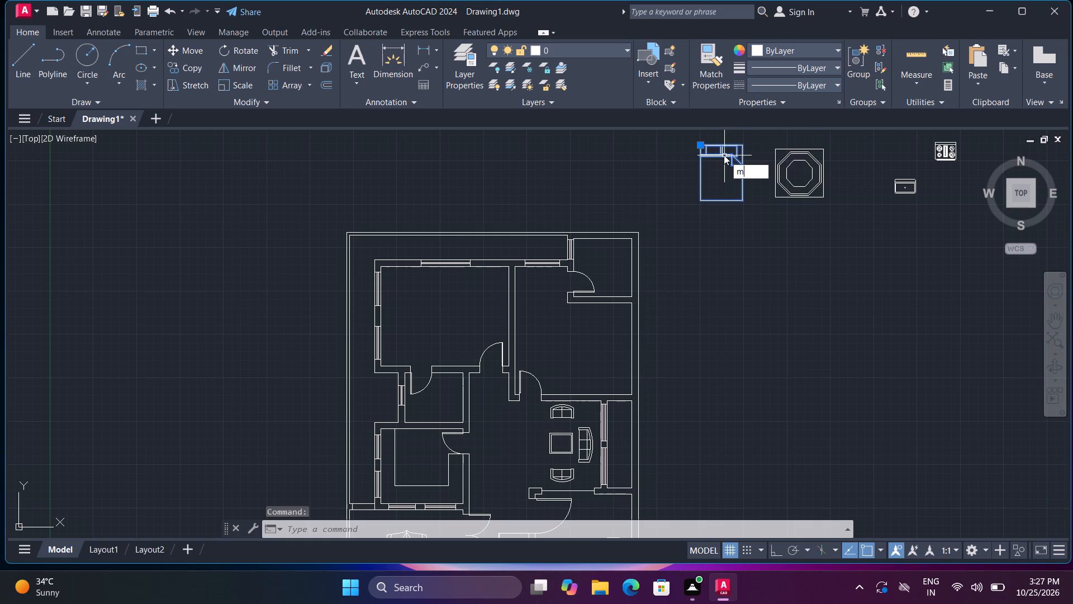
key("space")
left_click(721, 142)
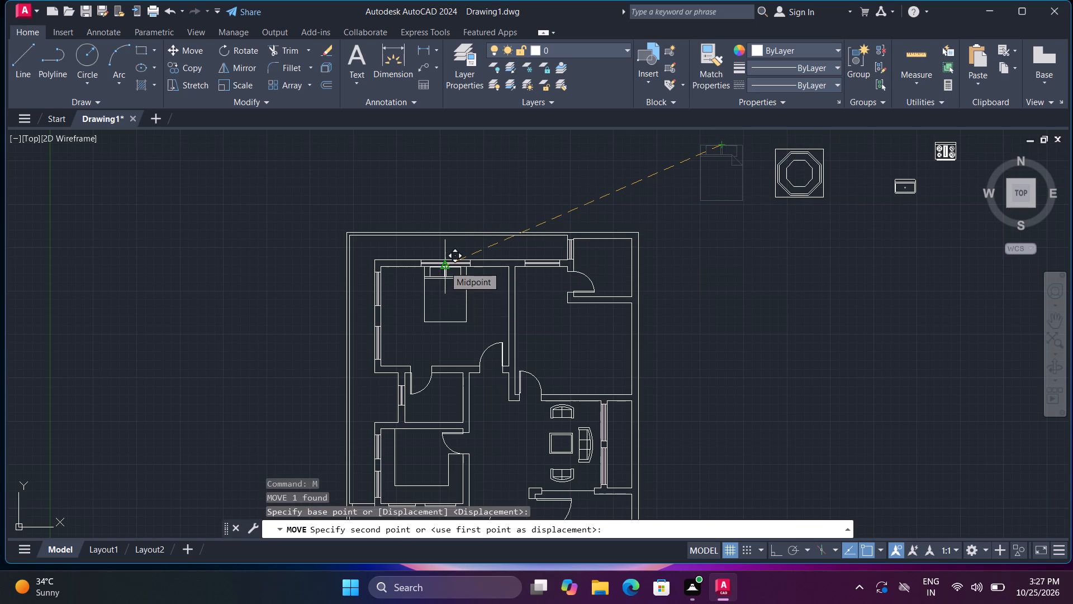
left_click(444, 266)
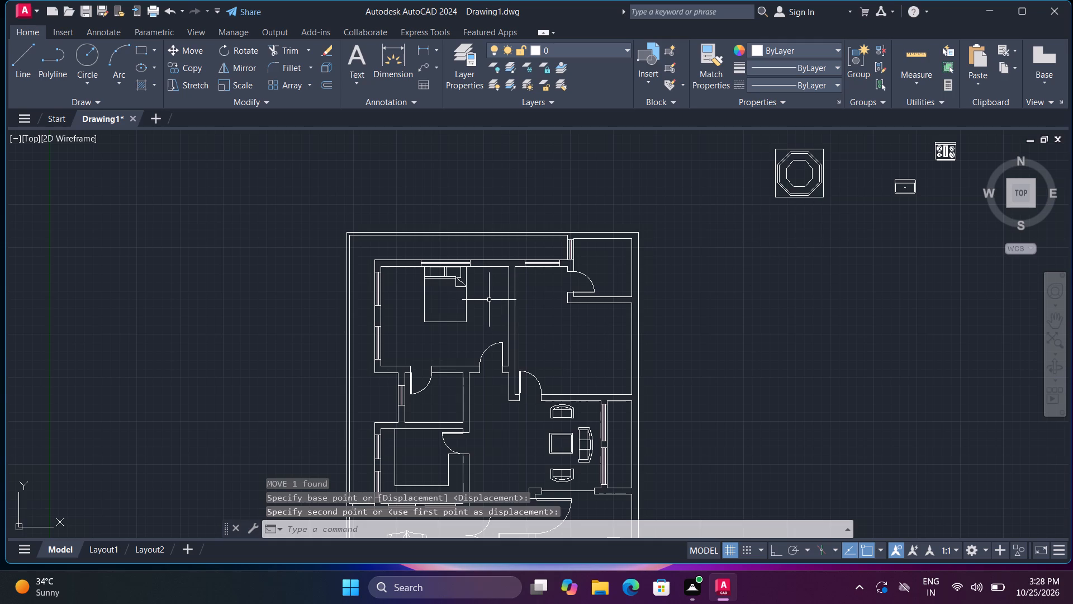
Copy the northwest bedroom's double bed into the middle of the northeast bedroom.
key("c")
key("o")
key("space")
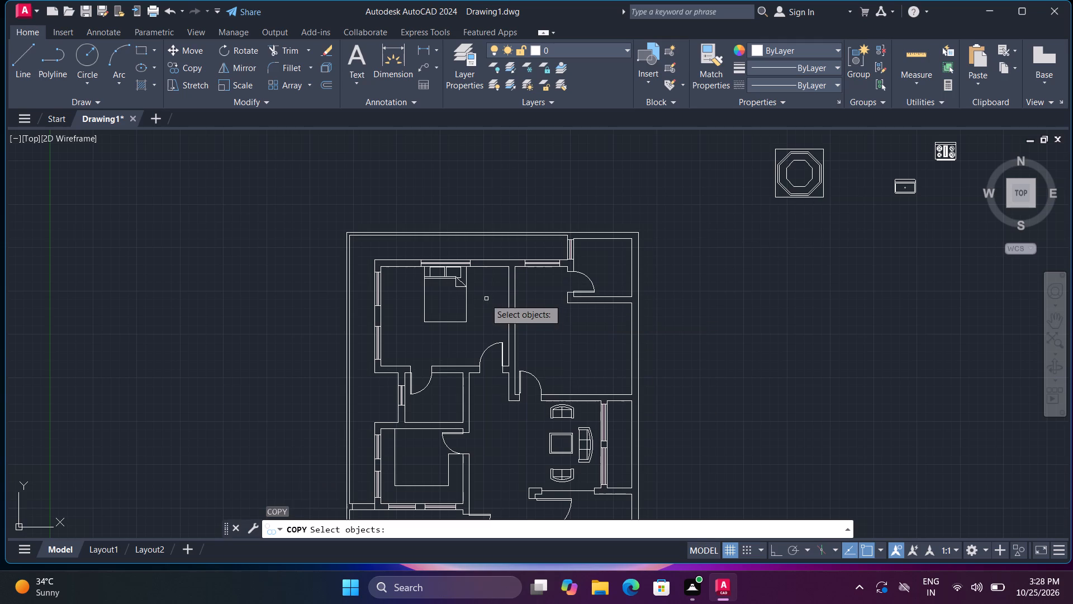
left_click(465, 292)
key("space")
left_click(466, 285)
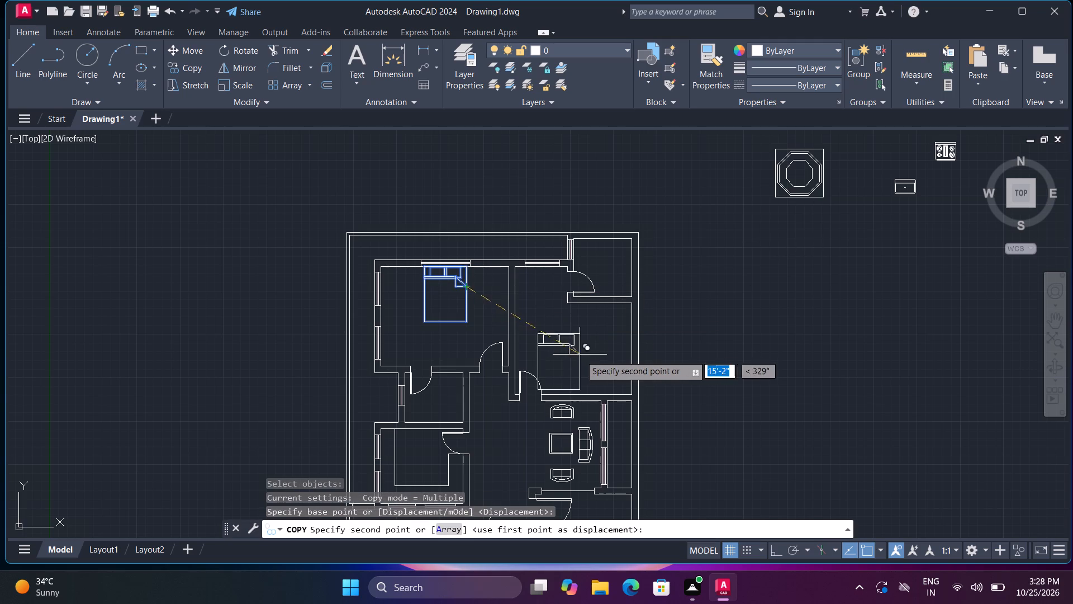
left_click(598, 347)
key("r")
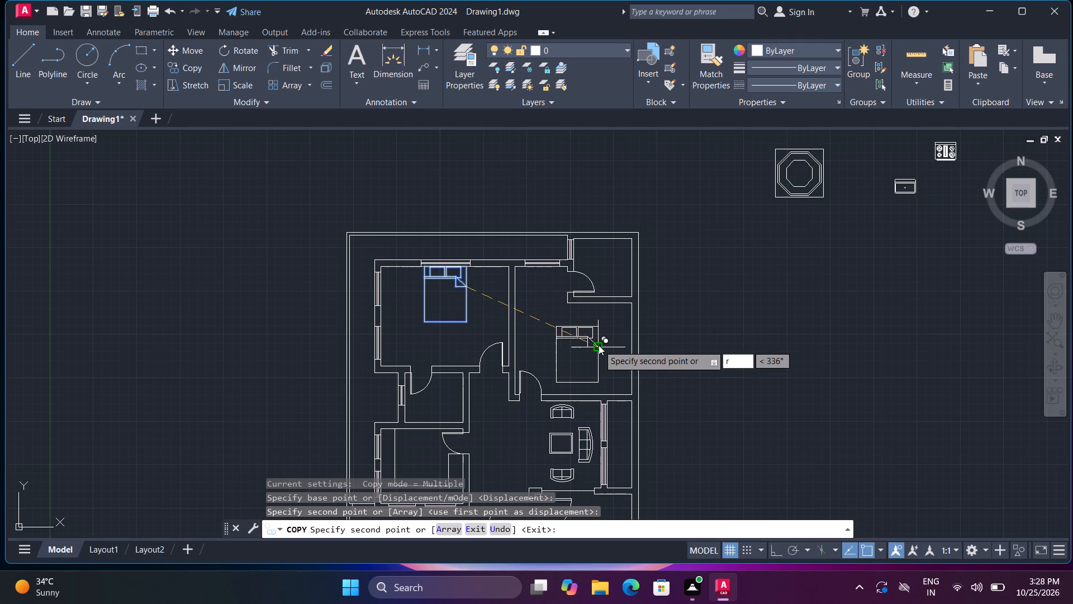
key("Escape")
Rotate the copied bed 90° clockwise about its northeast corner so its headboard faces east.
type("ro")
key("space")
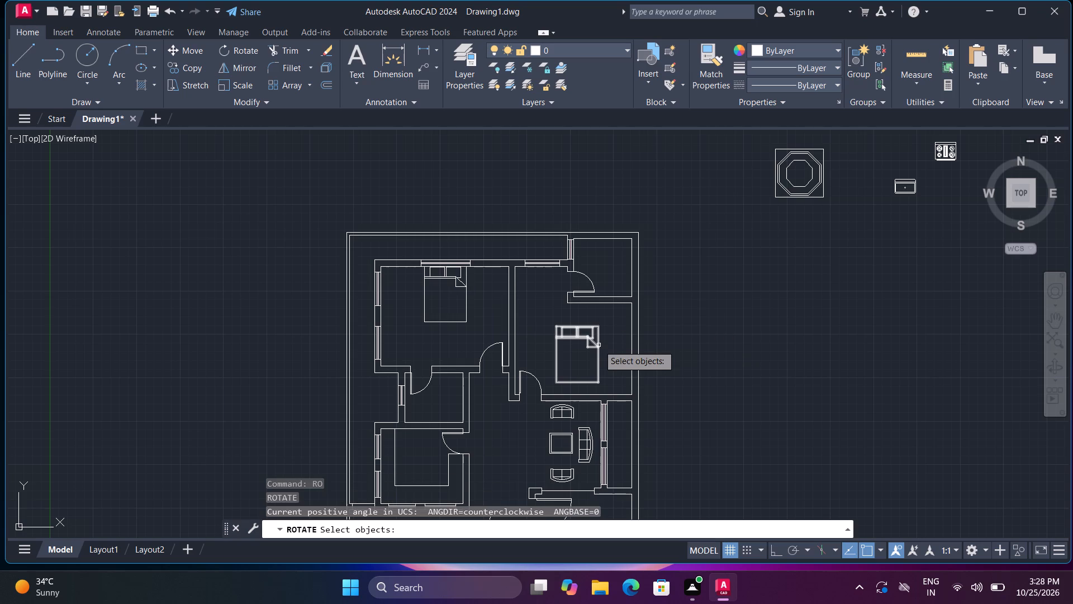
left_click(602, 337)
left_click(597, 325)
left_click(597, 325)
key("space")
left_click(599, 326)
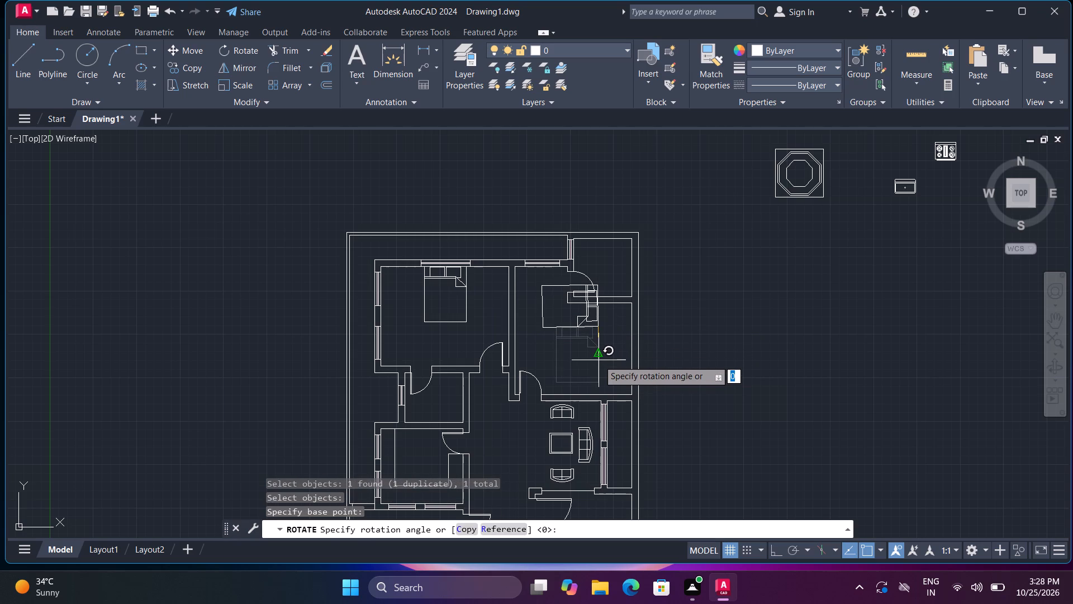
key("F8")
left_click(600, 349)
key("F8")
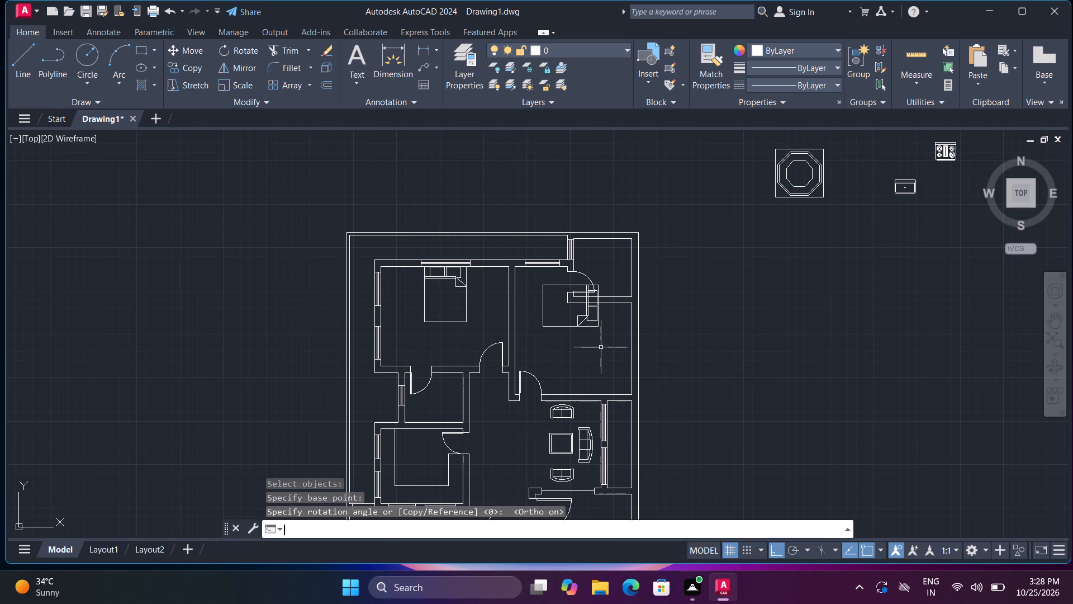
Move the rotated bed by its headboard midpoint against the middle of the northeast bedroom's east wall.
key("m")
key("space")
left_click(600, 327)
key("space")
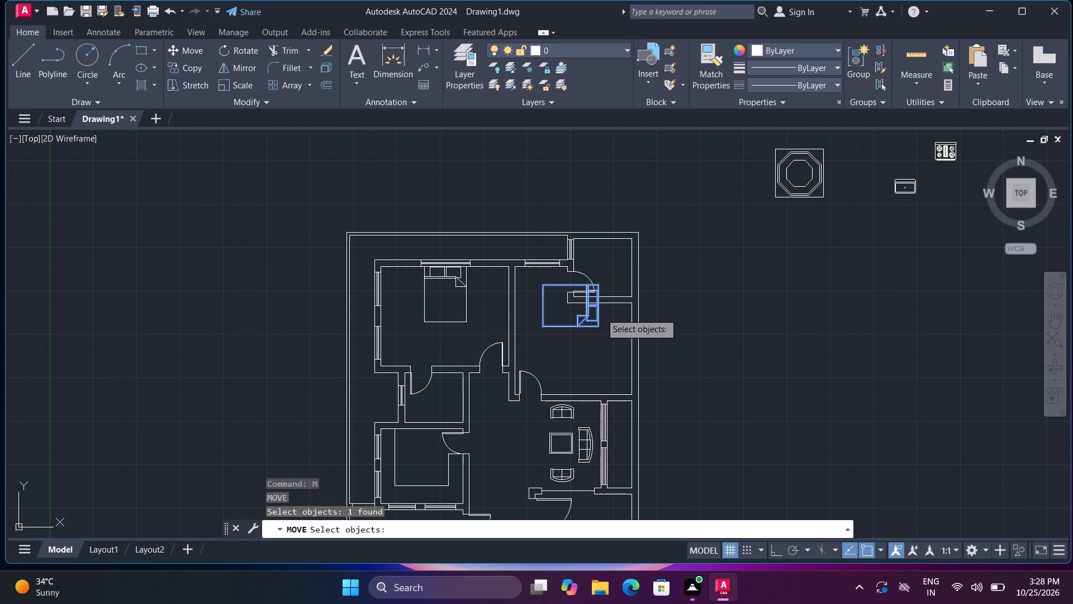
scroll(596, 305, "up", 3)
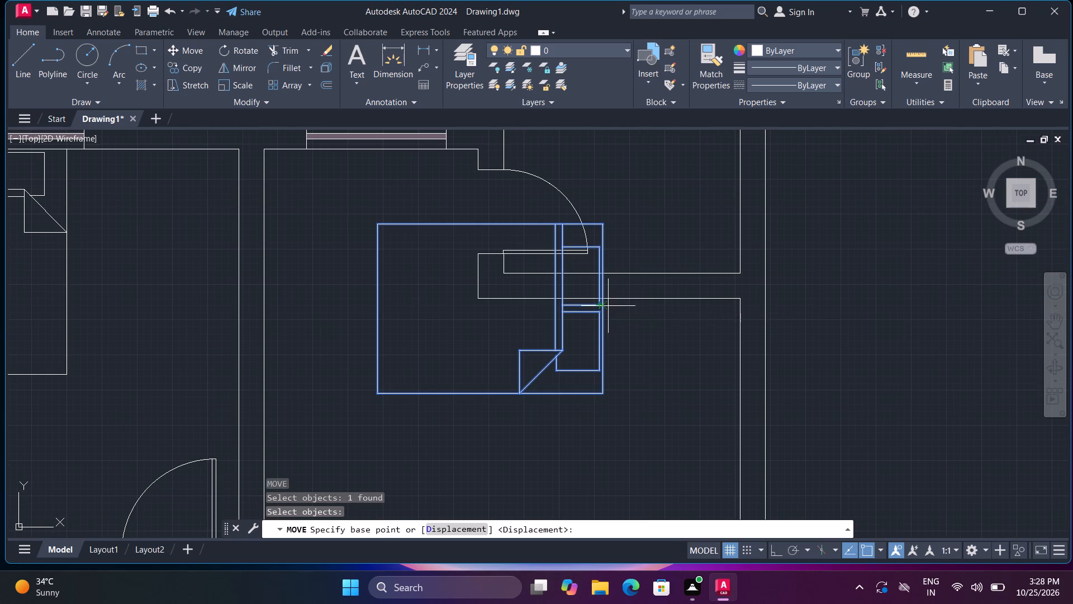
left_click(604, 305)
scroll(662, 441, "down", 2)
middle_click_drag(662, 430, 648, 364)
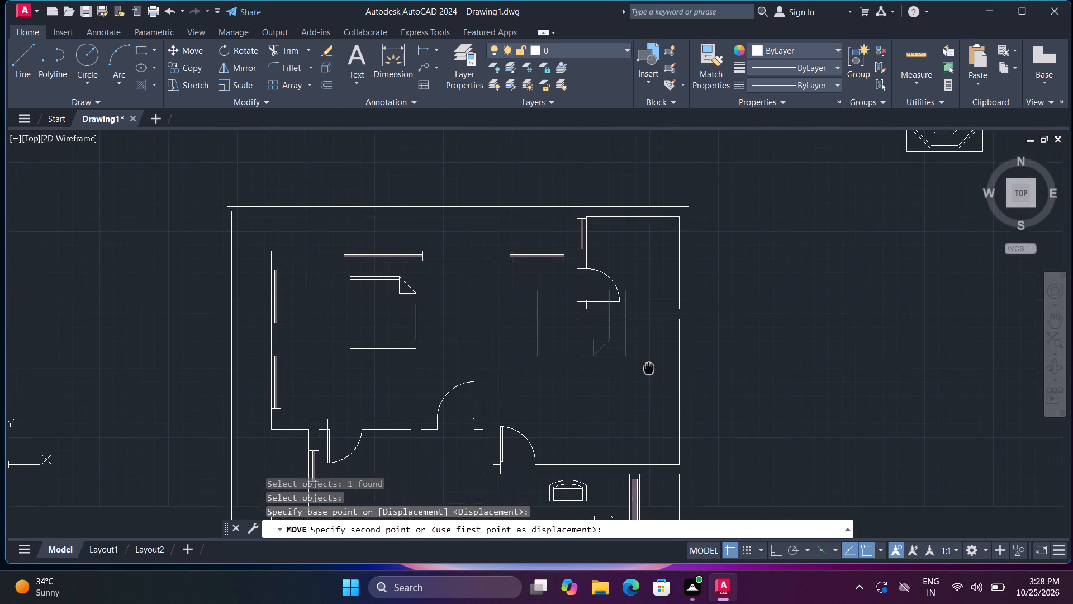
middle_click_drag(648, 364, 647, 361)
middle_click(647, 354)
left_click(677, 384)
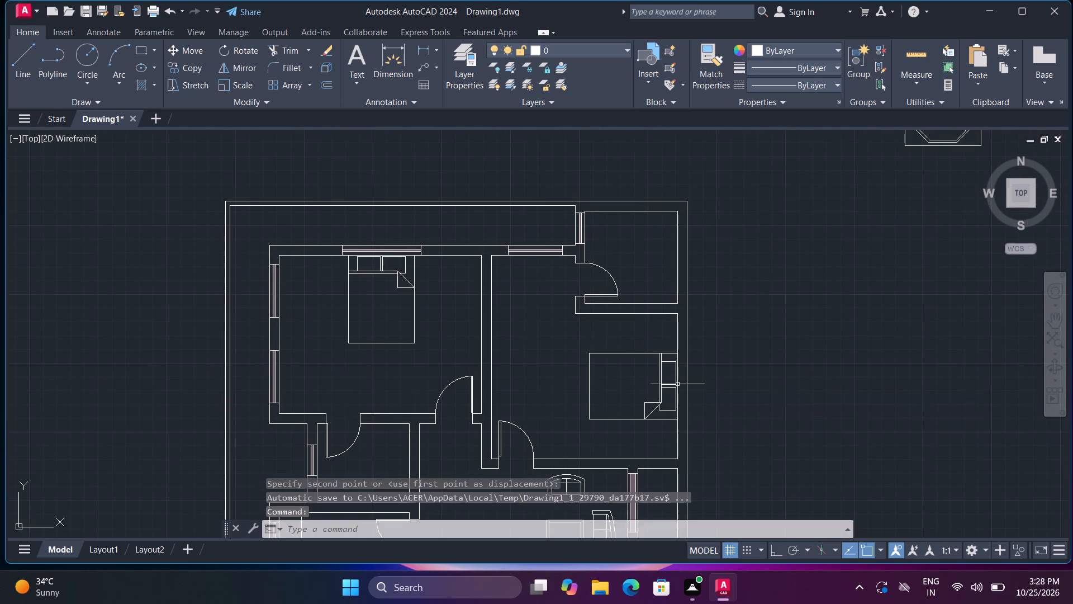
Move the square block with nested octagons from outside the plan into the northeast bedroom, just west of the bed.
key("space")
scroll(806, 356, "down", 1)
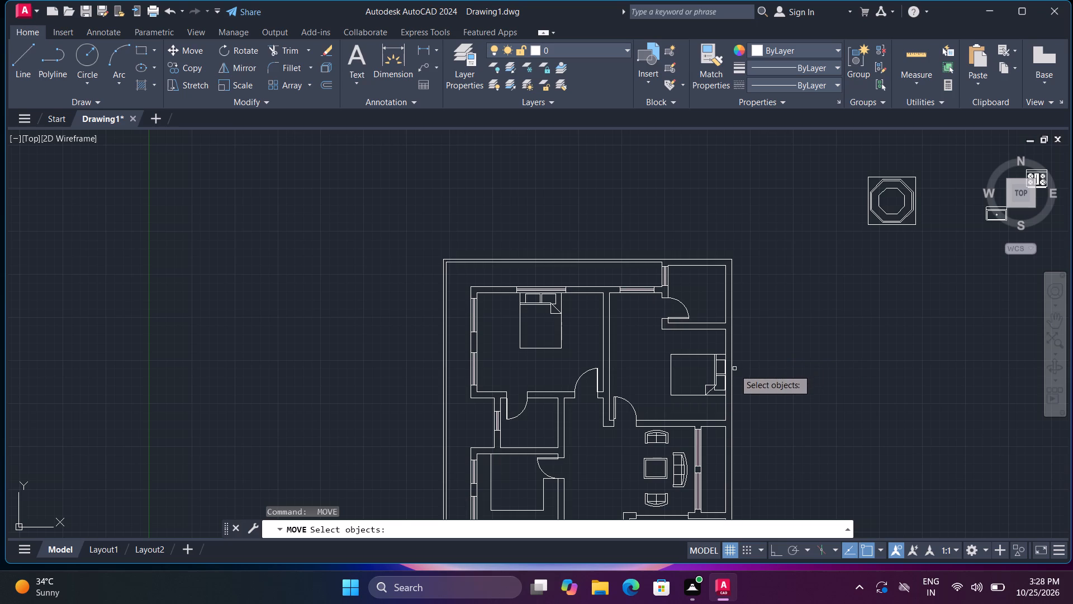
left_click(894, 176)
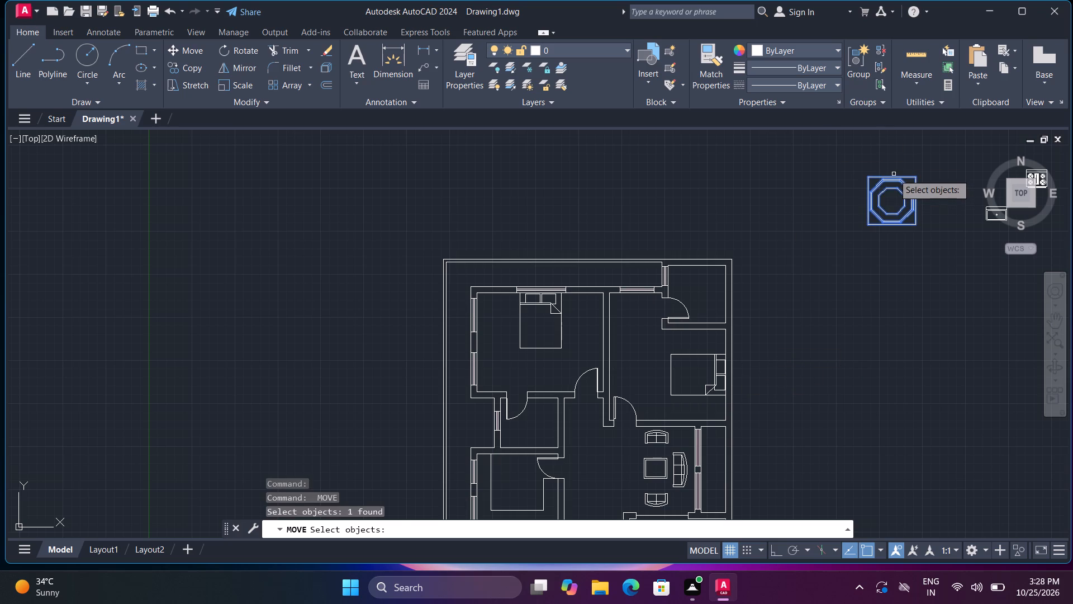
type("m")
key("space")
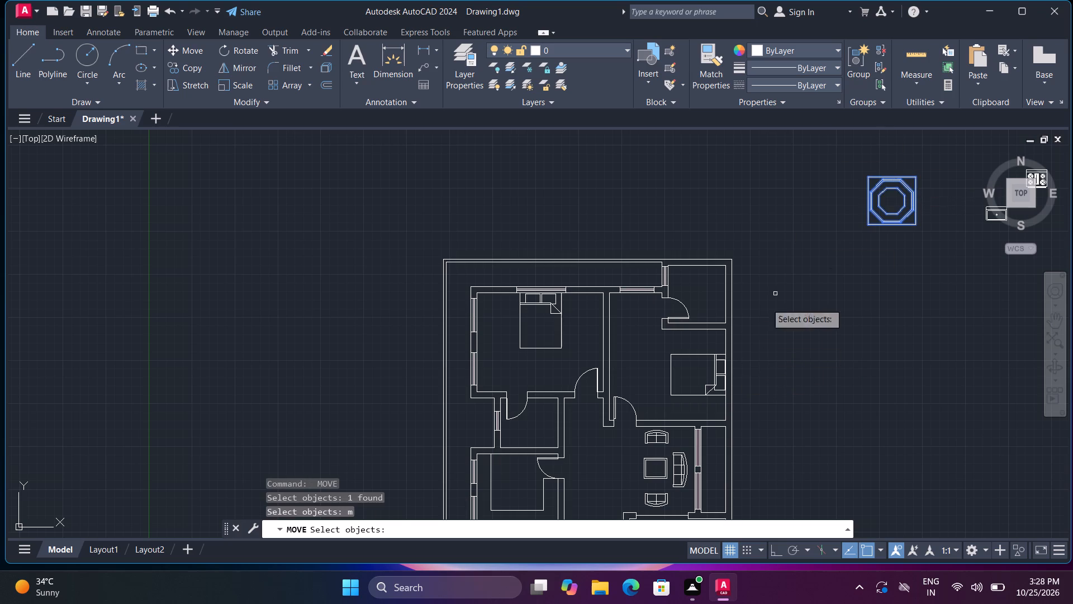
left_click(914, 206)
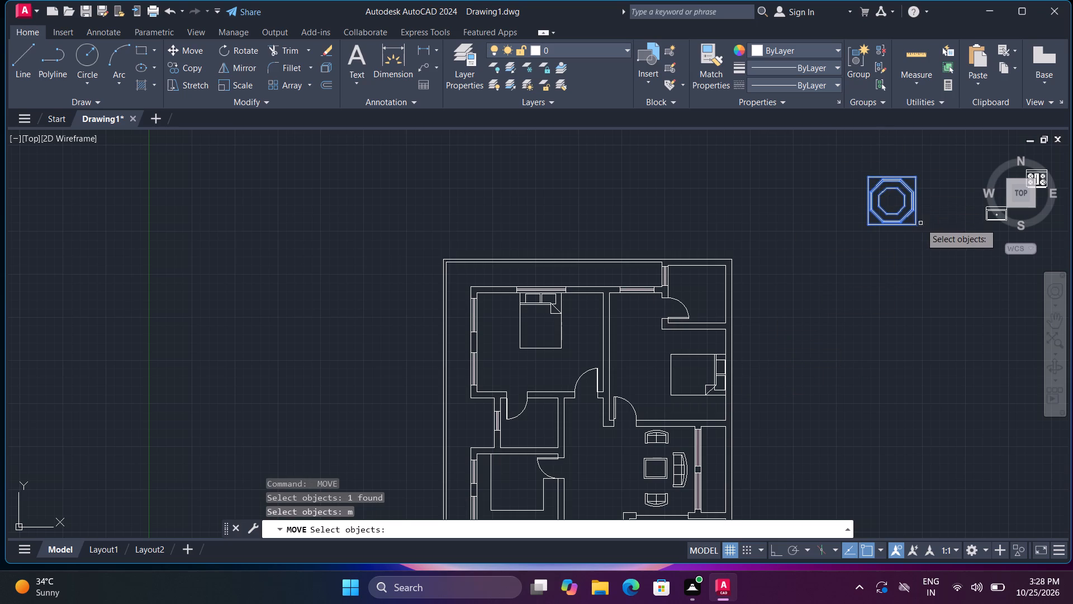
key("space")
left_click(917, 225)
key("space")
left_click(915, 225)
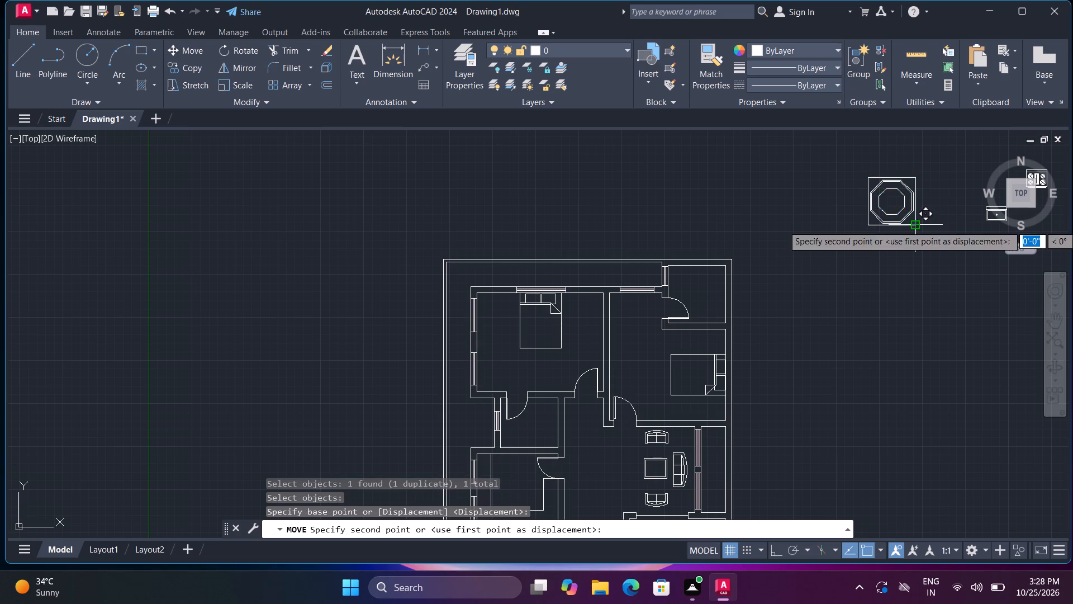
scroll(649, 370, "up", 1)
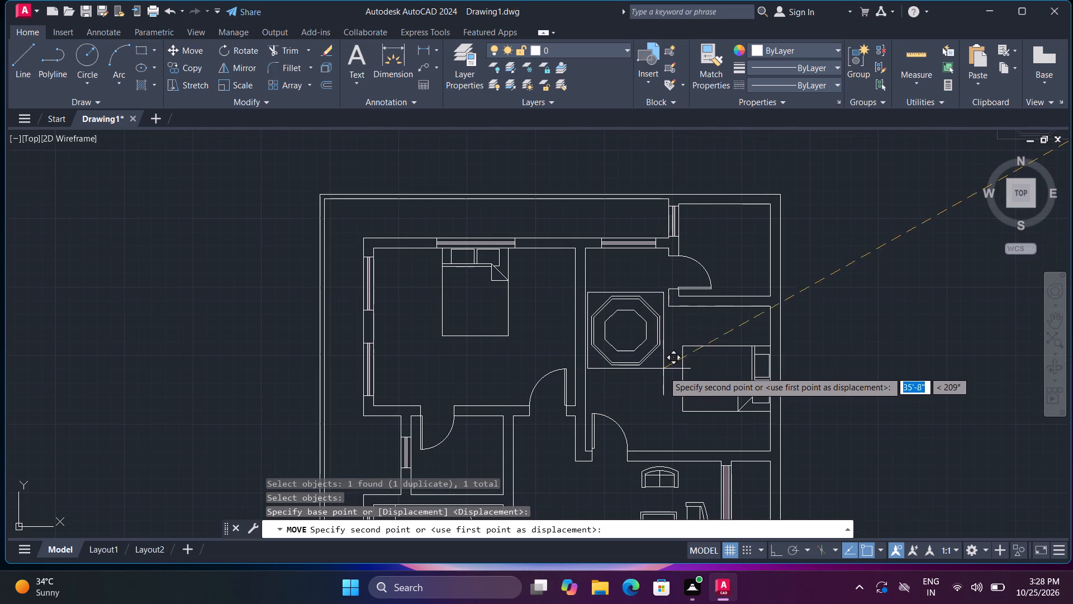
left_click(671, 387)
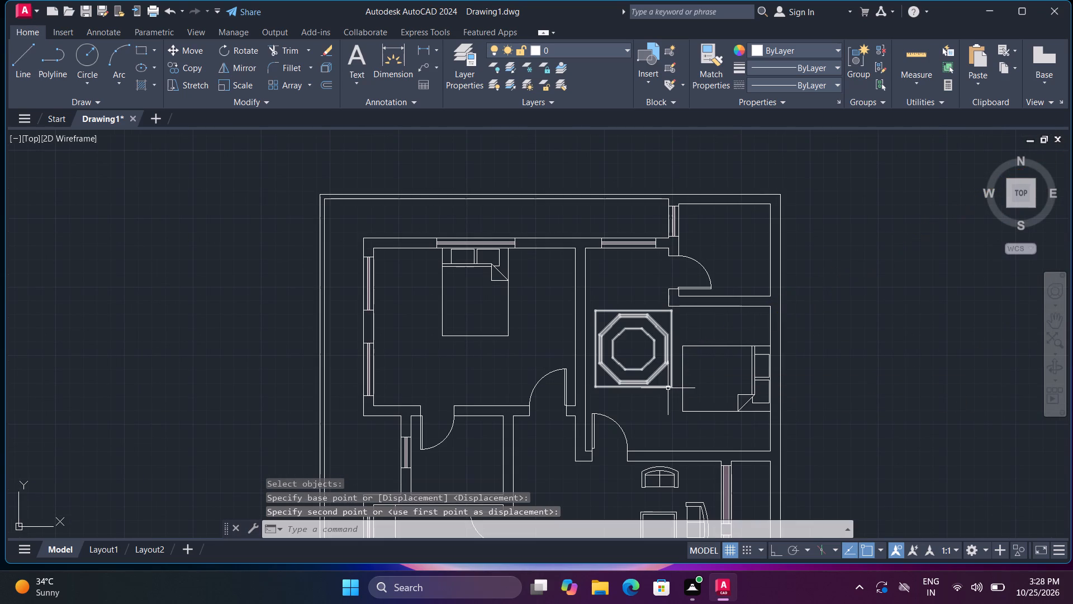
Scale the octagonal block down to well under half its size about its southeast corner.
type("sc")
key("space")
left_click(667, 388)
key("space")
left_click(672, 387)
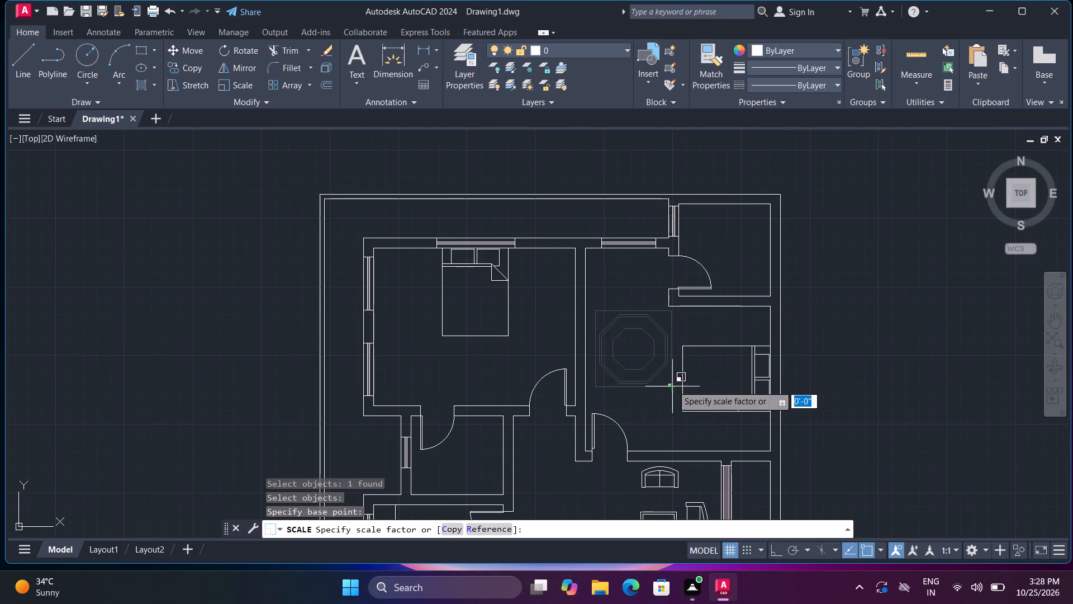
left_click(676, 373)
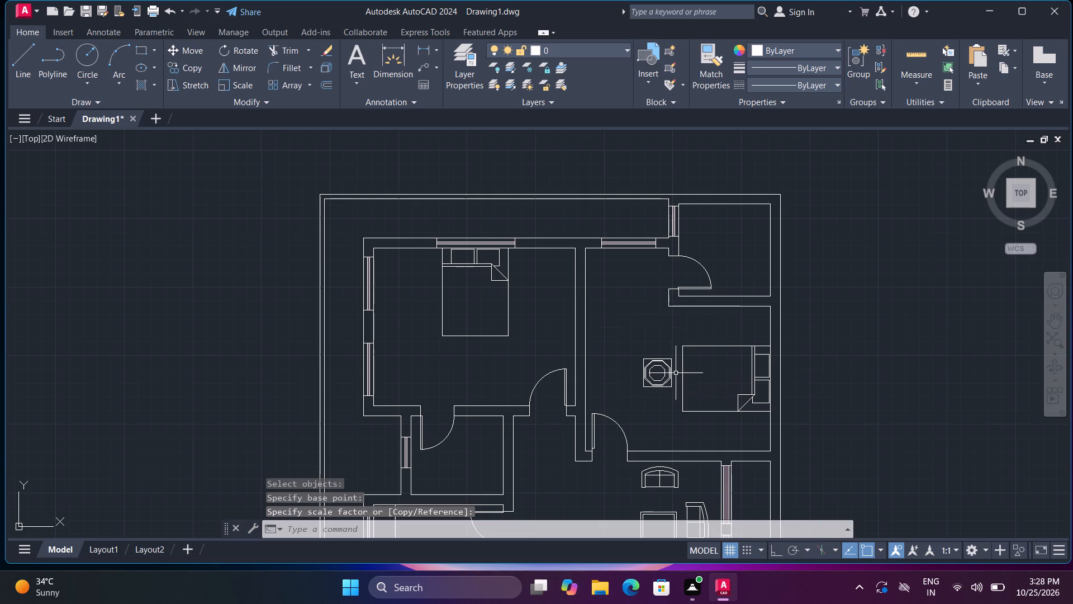
Move the octagonal block by its southeast corner to the bed's northeast corner, against the northeast bedroom's east wall.
type("m")
key("space")
left_click(671, 376)
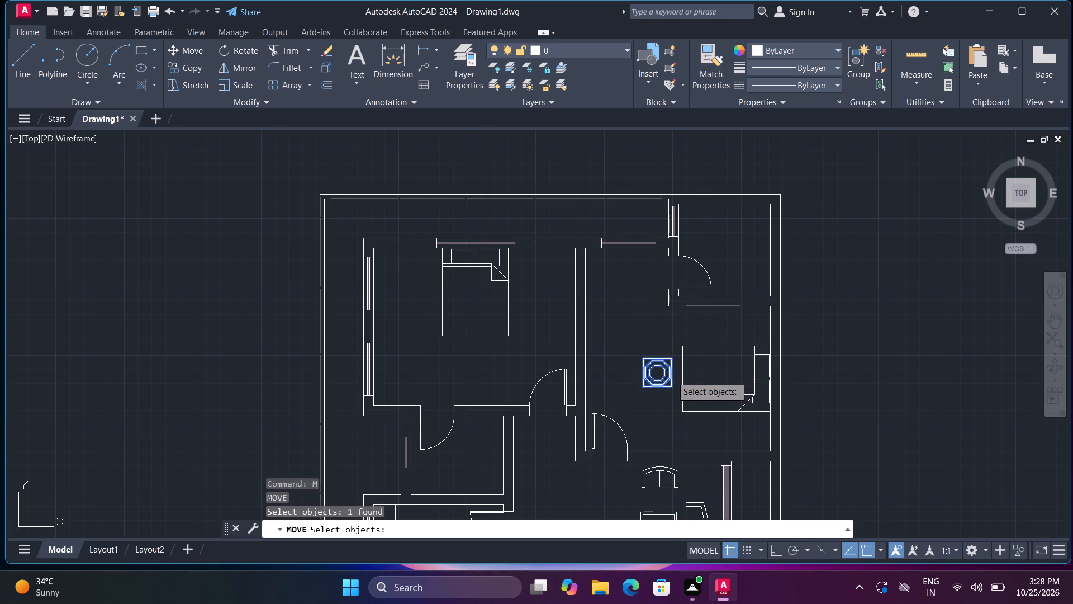
key("space")
left_click(672, 390)
left_click(771, 347)
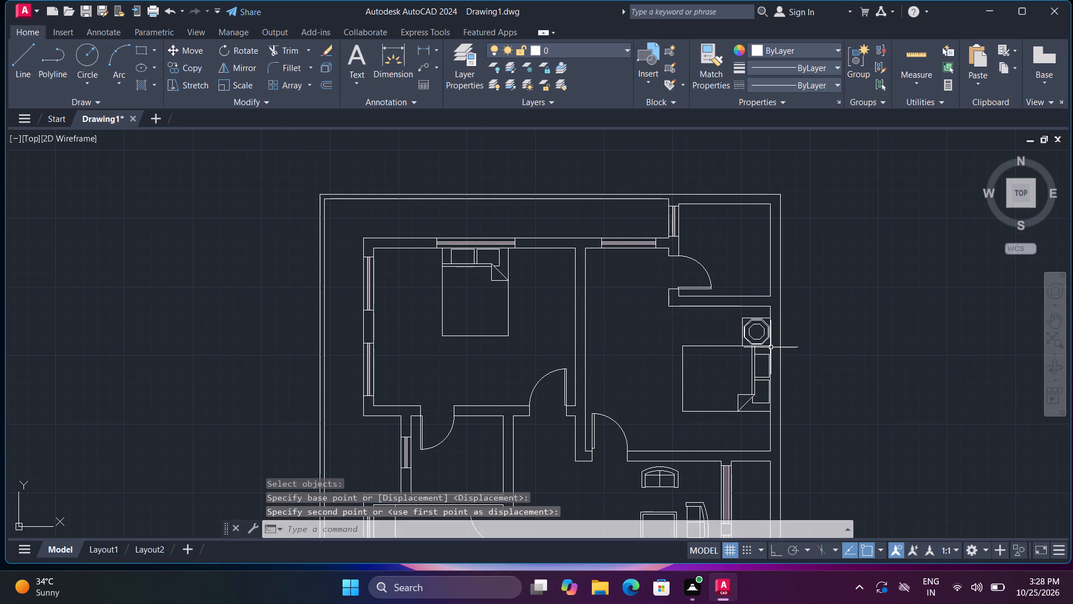
Scale the octagonal block down to about two-thirds of its size about its southeast corner beside the bed.
key("space")
scroll(797, 328, "up", 1)
middle_click_drag(793, 327, 682, 303)
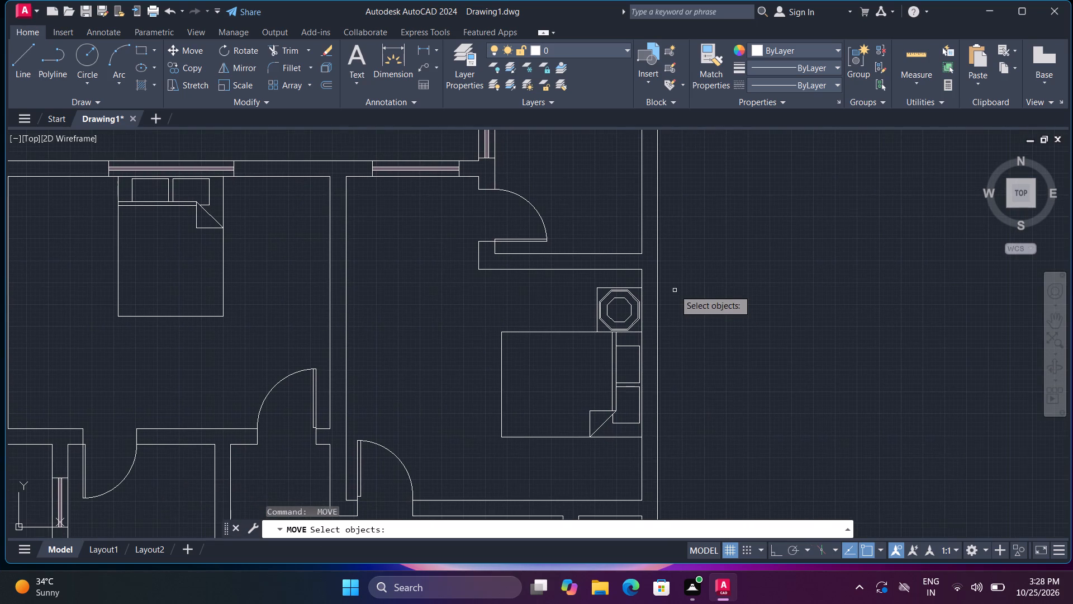
scroll(653, 290, "up", 1)
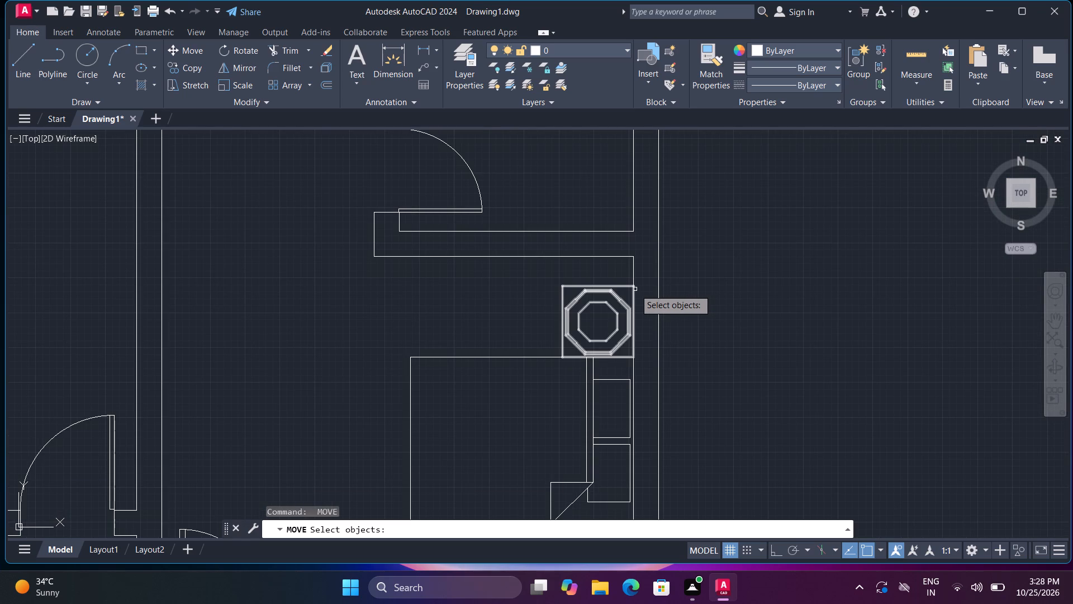
key("Escape")
type("sc")
key("space")
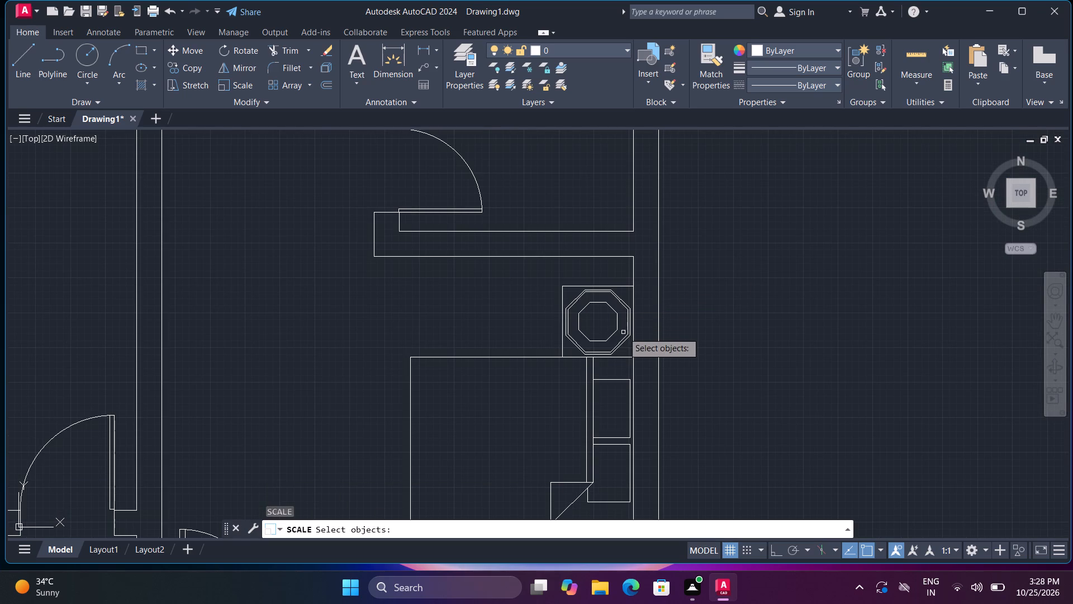
left_click(626, 335)
key("space")
left_click(637, 361)
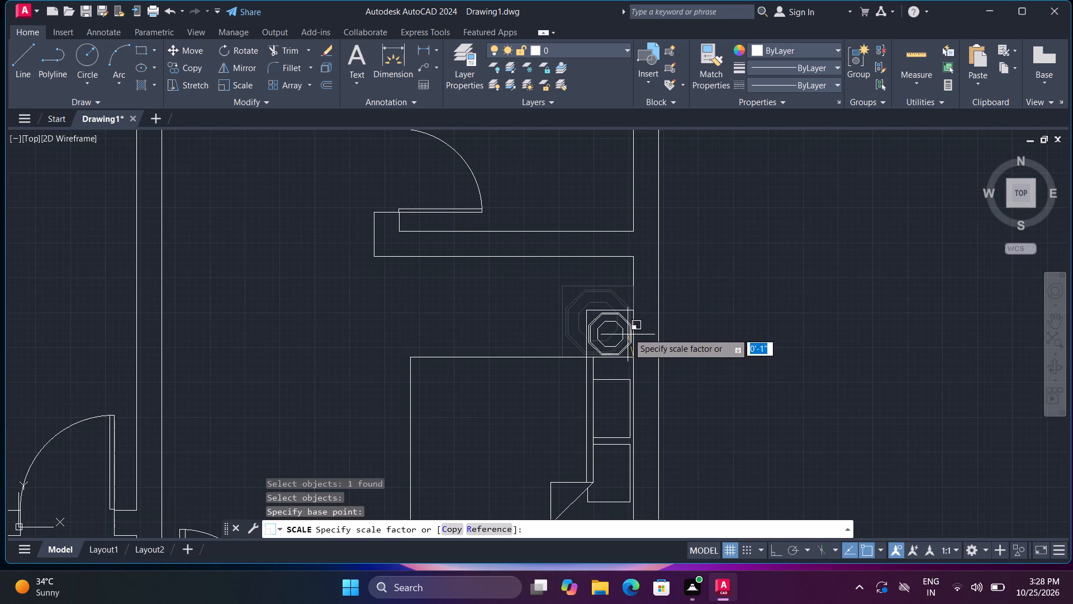
left_click(629, 334)
Copy the octagonal block from its northeast corner to the bed's southeast corner, on the other side of the headboard.
key("c")
key("o")
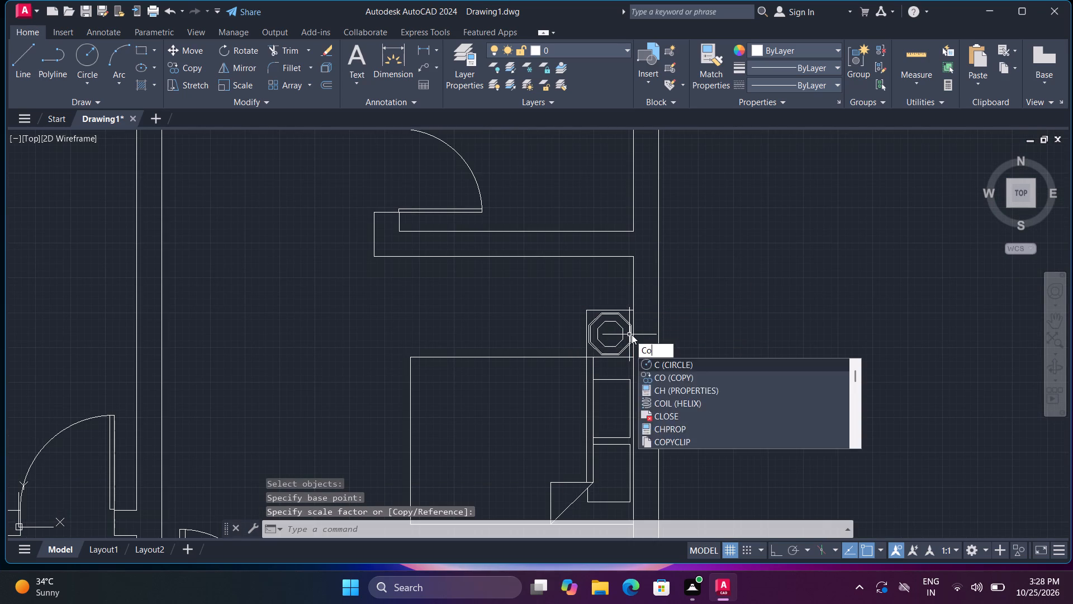
key("space")
left_click(630, 332)
key("space")
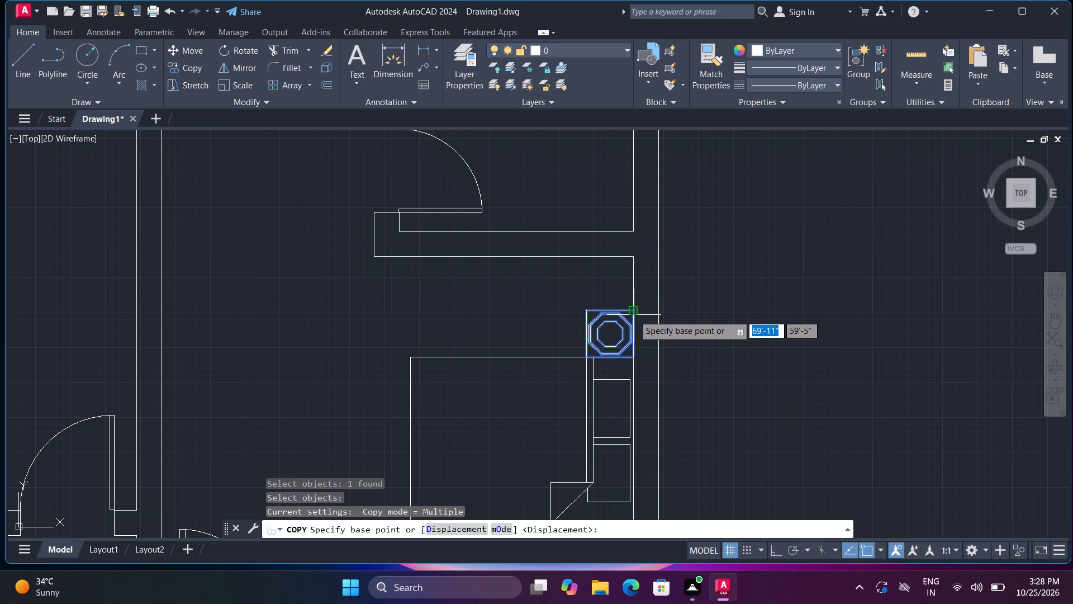
left_click(634, 309)
scroll(675, 396, "up", 1)
middle_click_drag(646, 354, 624, 179)
scroll(624, 179, "down", 1)
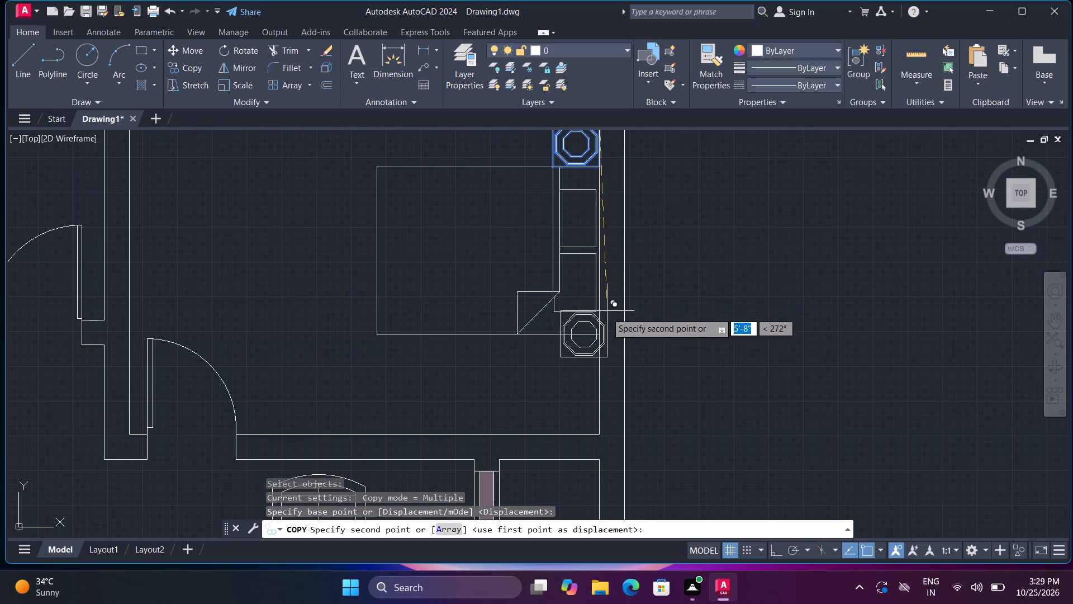
left_click(600, 333)
Place two more copies of the octagonal block on either side of the northwest bedroom bed's headboard, against the north wall.
scroll(459, 169, "down", 2)
middle_click_drag(322, 164, 494, 292)
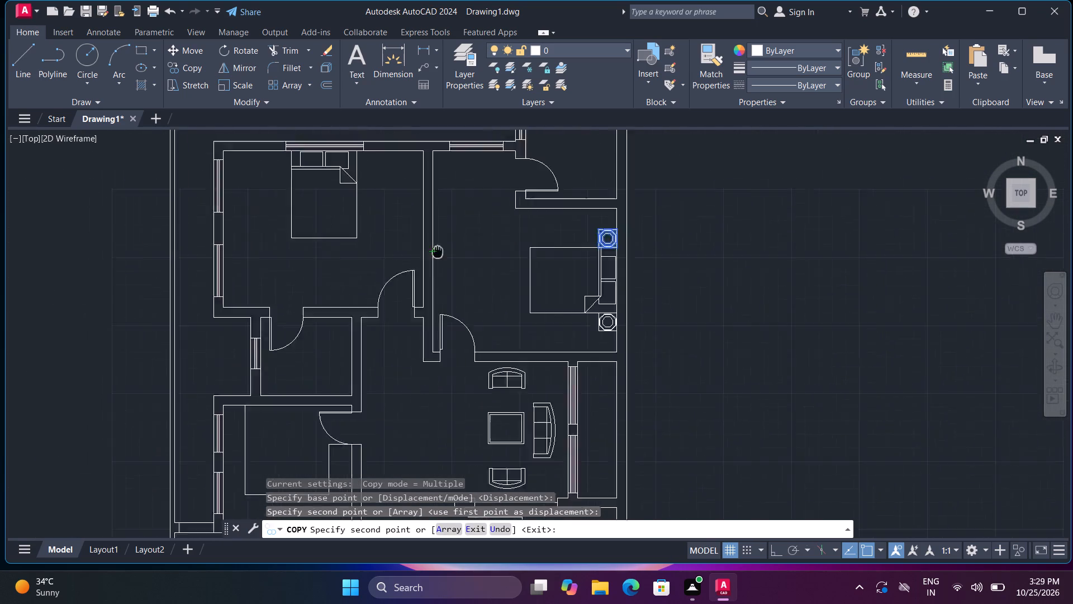
middle_click_drag(494, 292, 543, 331)
scroll(391, 252, "up", 2)
left_click(406, 209)
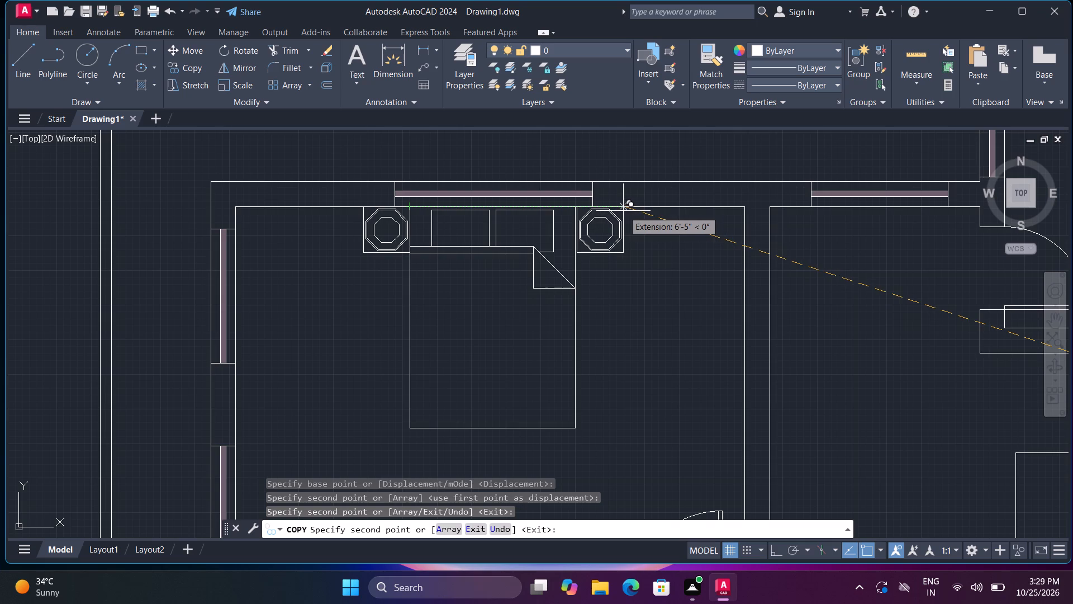
scroll(623, 213, "up", 3)
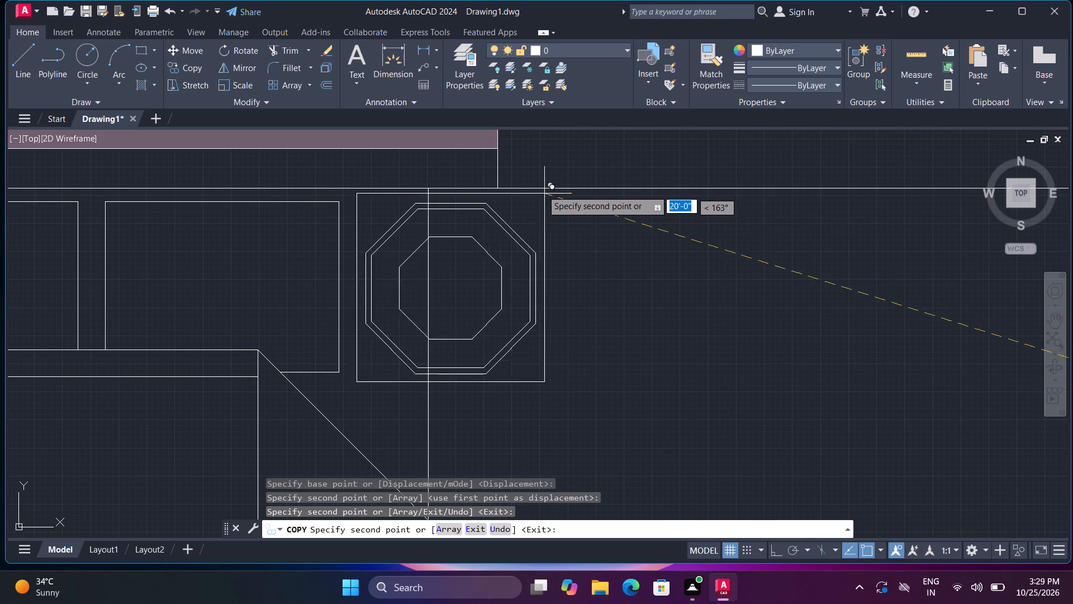
left_click(615, 186)
scroll(617, 187, "down", 4)
key("space")
Move the four-burner stove block from outside the plan into the middle of the kitchen, using its top midpoint as base.
scroll(674, 240, "down", 1)
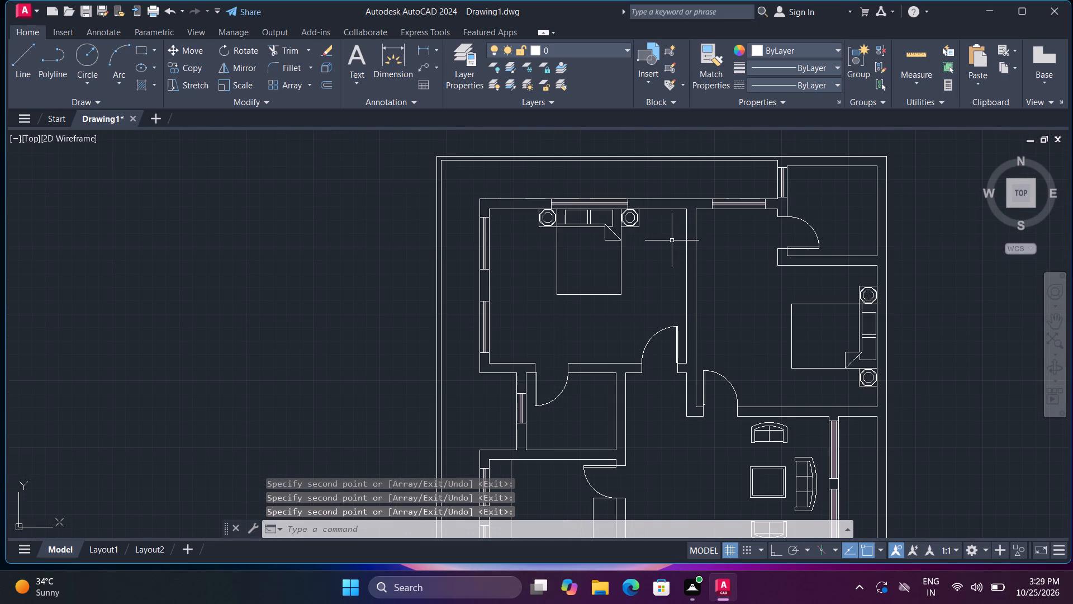
scroll(730, 233, "down", 2)
middle_click_drag(862, 199, 683, 210)
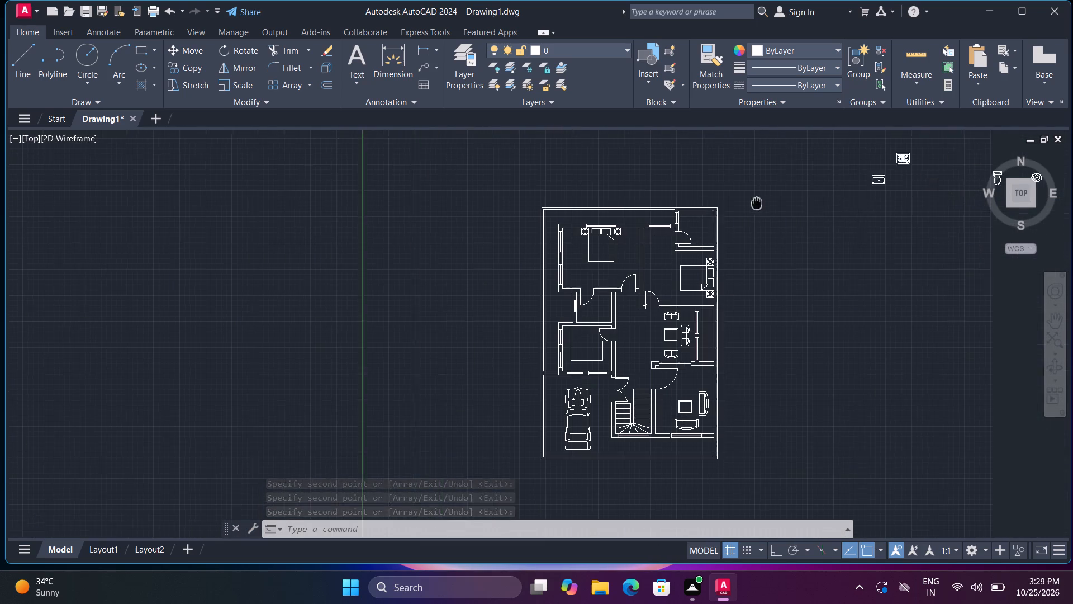
middle_click_drag(683, 210, 635, 209)
left_click(762, 166)
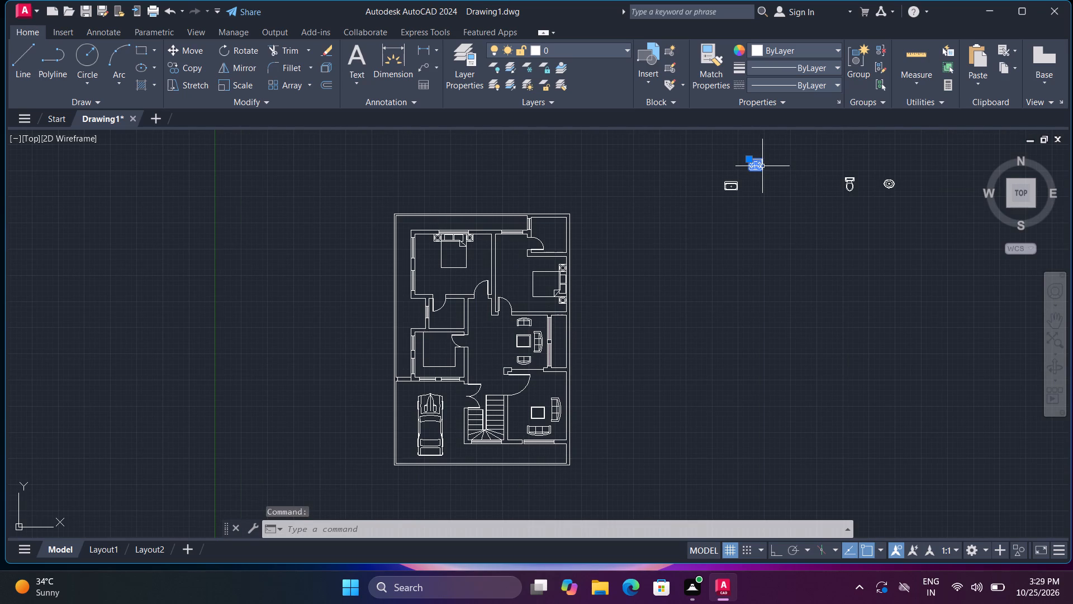
type("m")
key("space")
scroll(762, 166, "up", 4)
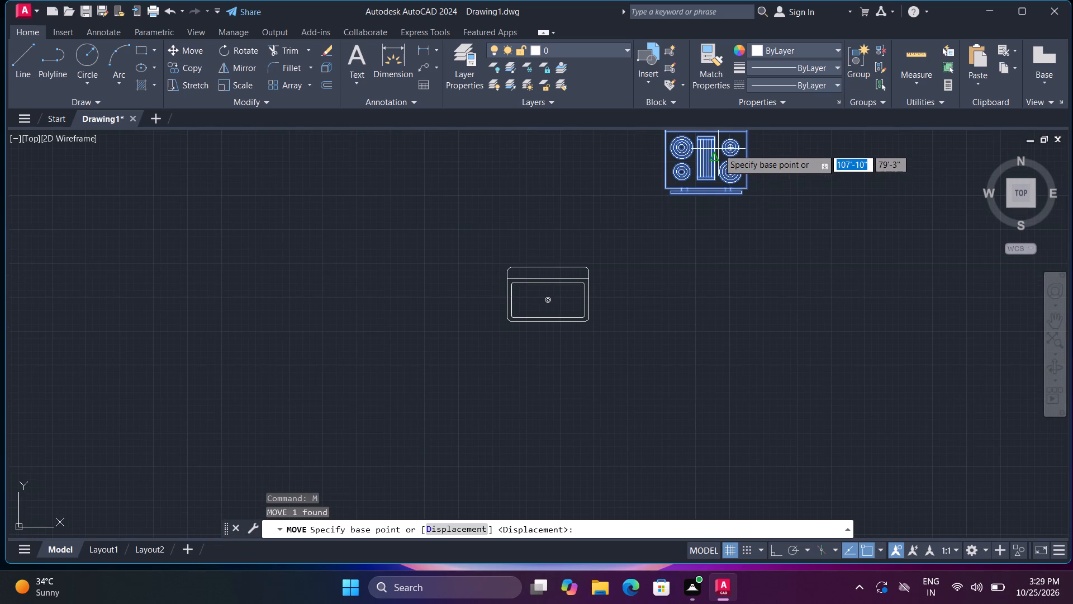
middle_click_drag(718, 168, 729, 219)
left_click(718, 173)
scroll(687, 205, "down", 3)
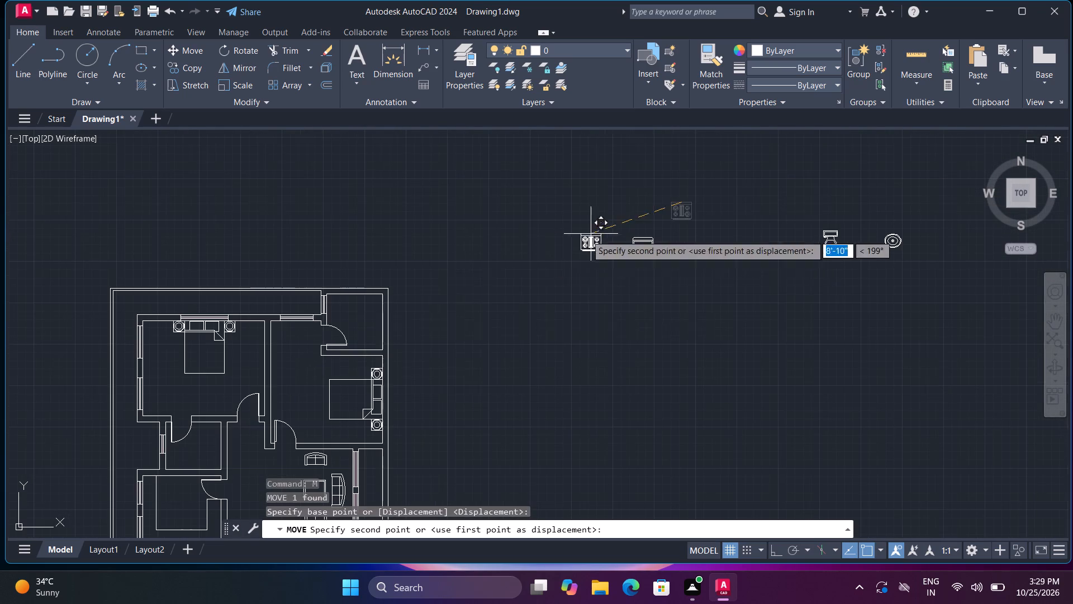
middle_click_drag(282, 379, 346, 234)
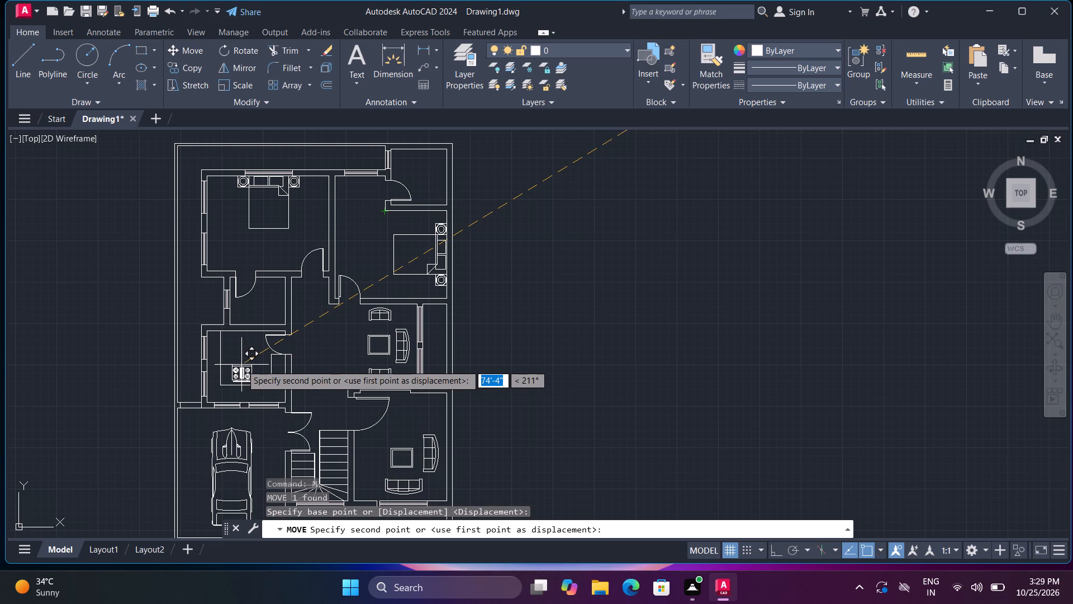
scroll(241, 365, "up", 1)
left_click(247, 357)
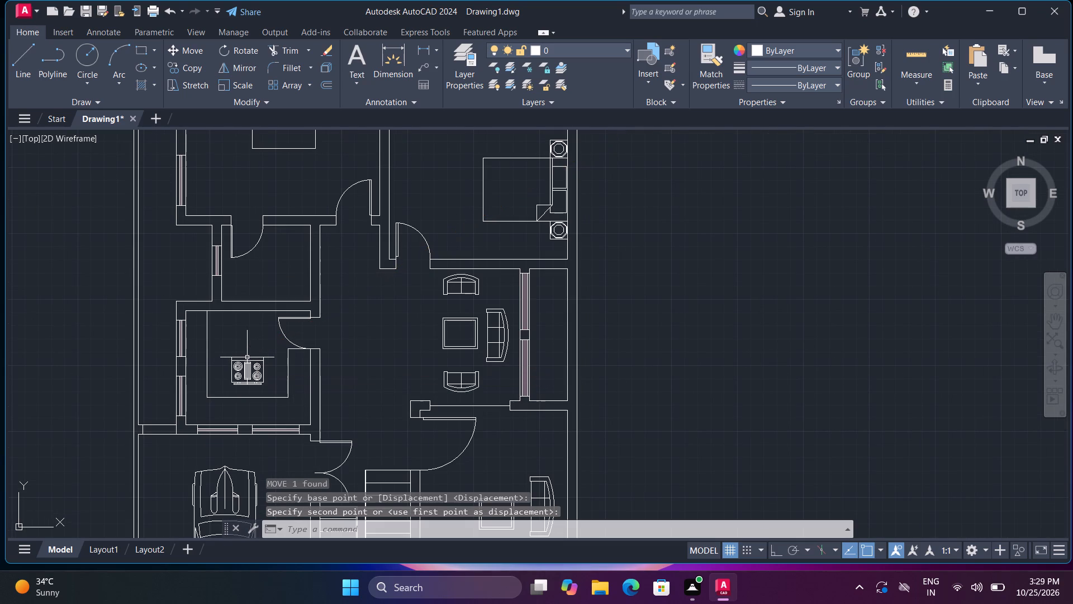
Rotate the stove 180° about its northeast corner with Ortho turned on.
key("r")
key("o")
key("space")
left_click(263, 361)
key("space")
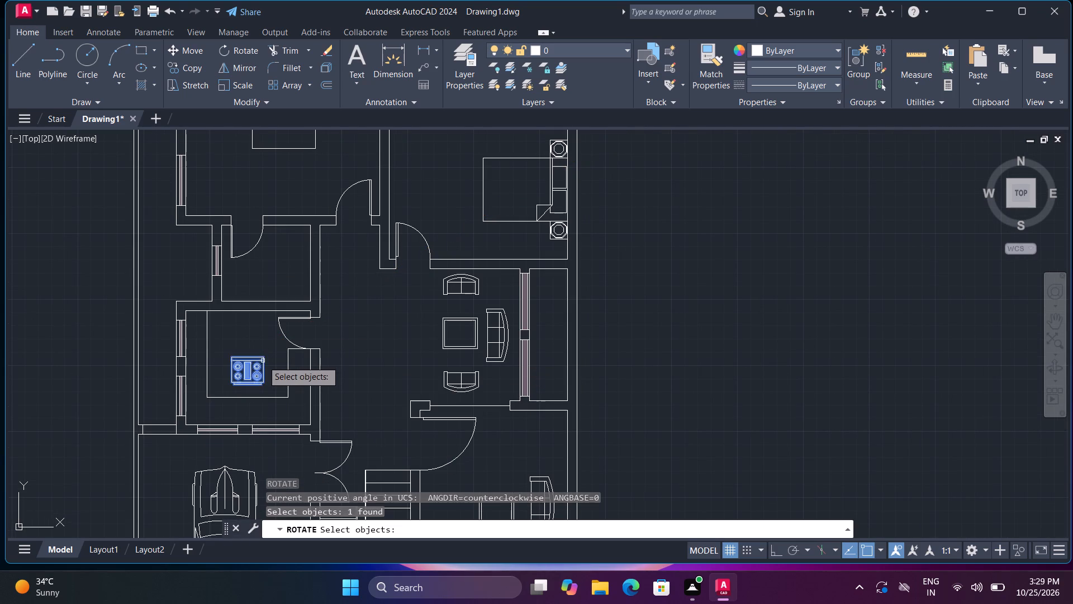
left_click(261, 357)
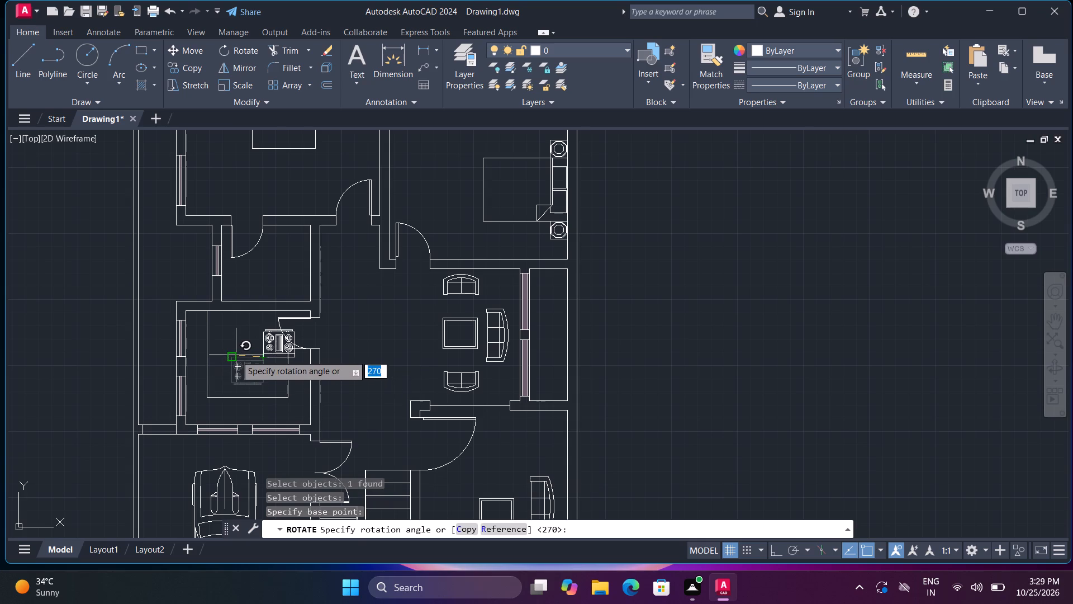
key("F8")
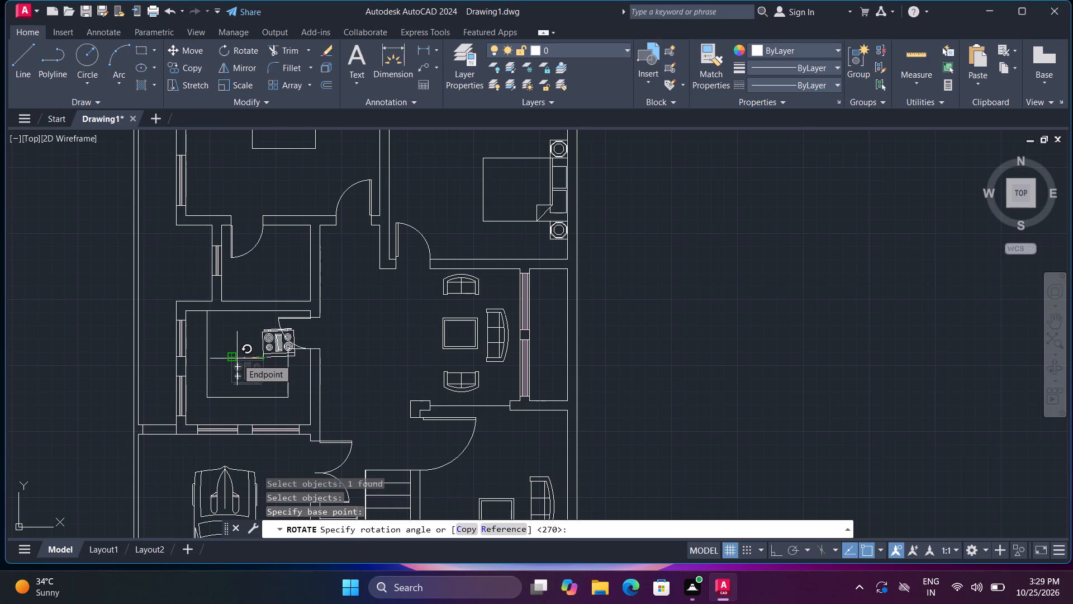
left_click(238, 357)
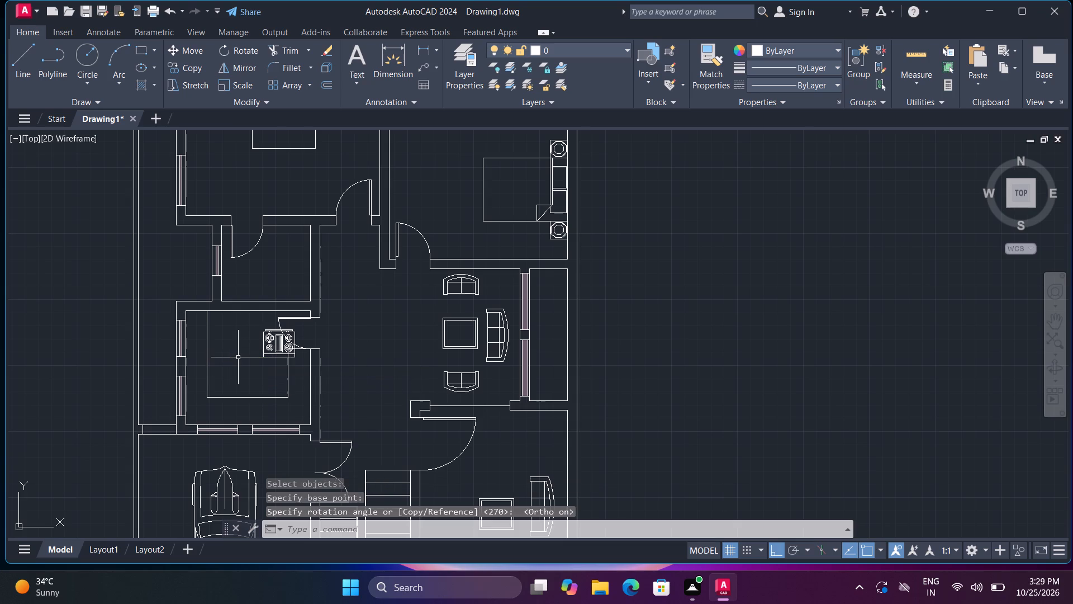
Move the stove by its south edge midpoint against the kitchen's south wall, centred between the two windows.
key("m")
key("space")
left_click(273, 356)
key("space")
left_click(277, 357)
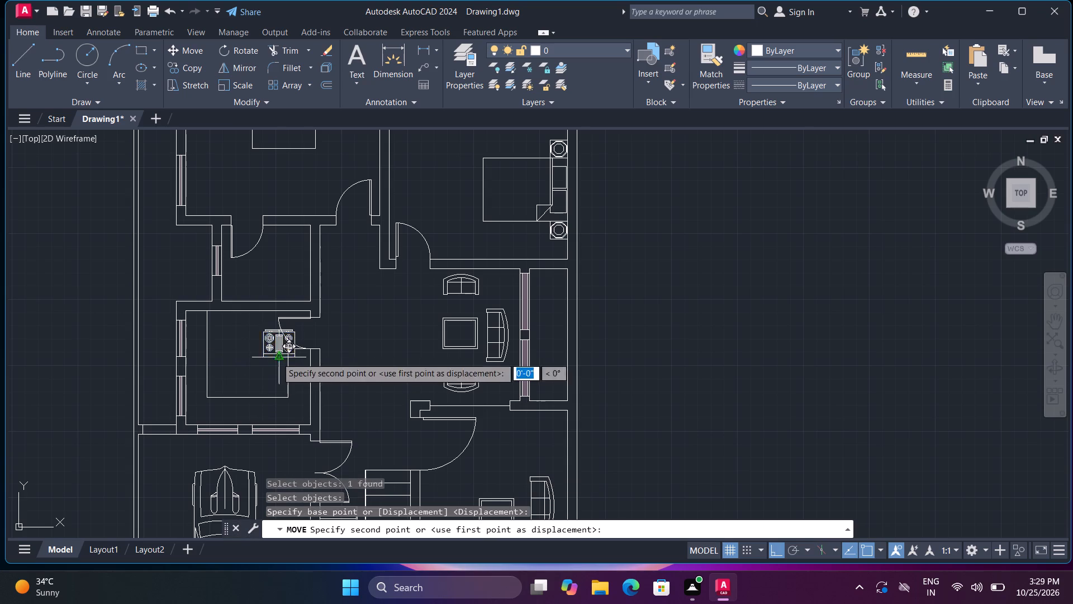
scroll(246, 418, "up", 2)
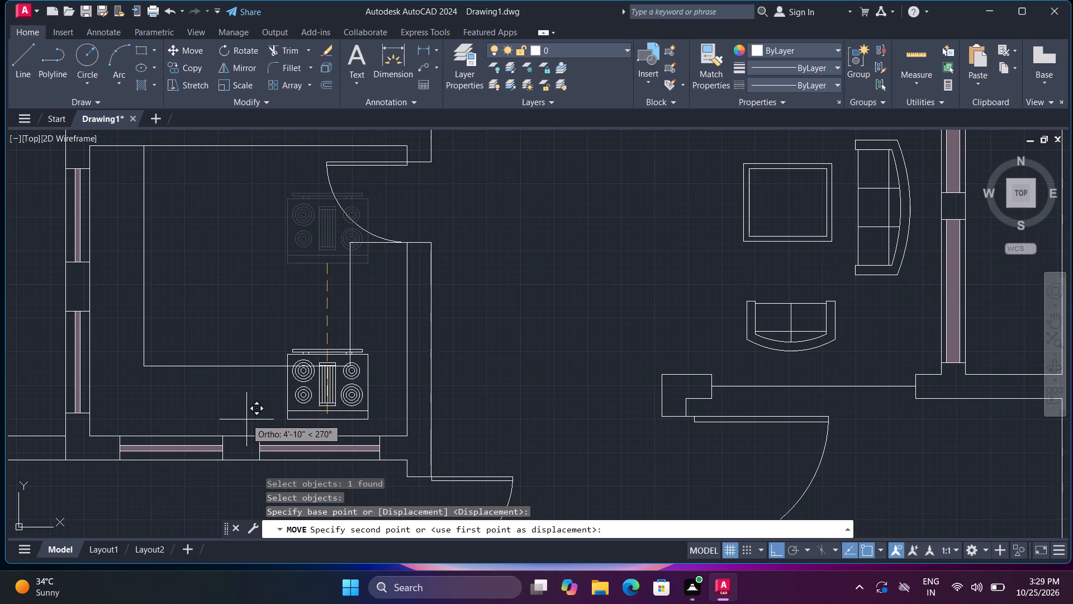
left_click(239, 435)
Rotate the rectangular sink block outside the plan 90° counterclockwise about its northwest corner.
scroll(278, 399, "down", 1)
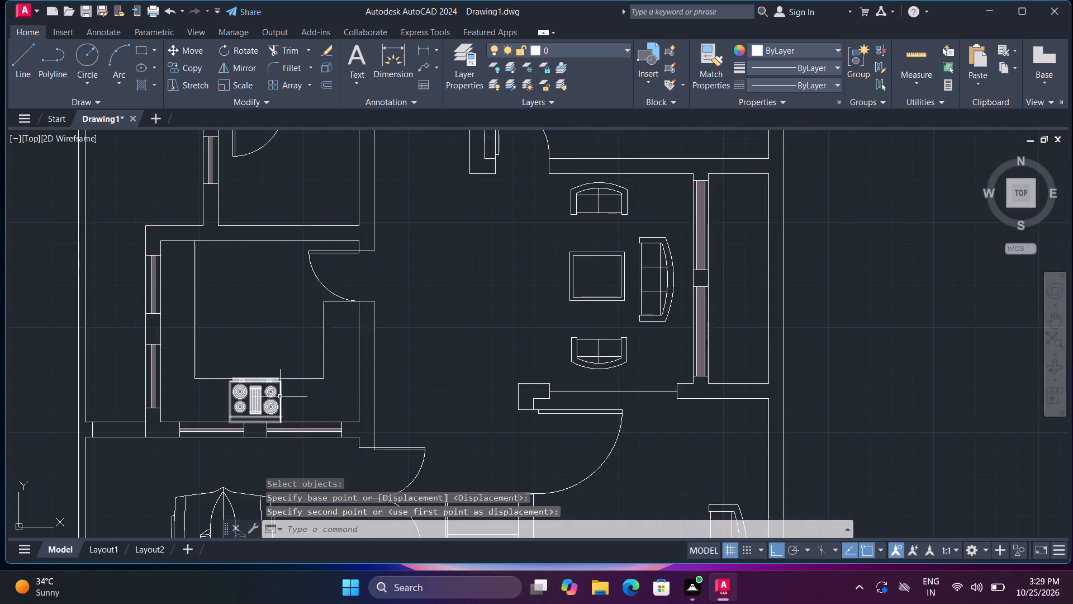
scroll(282, 371, "down", 3)
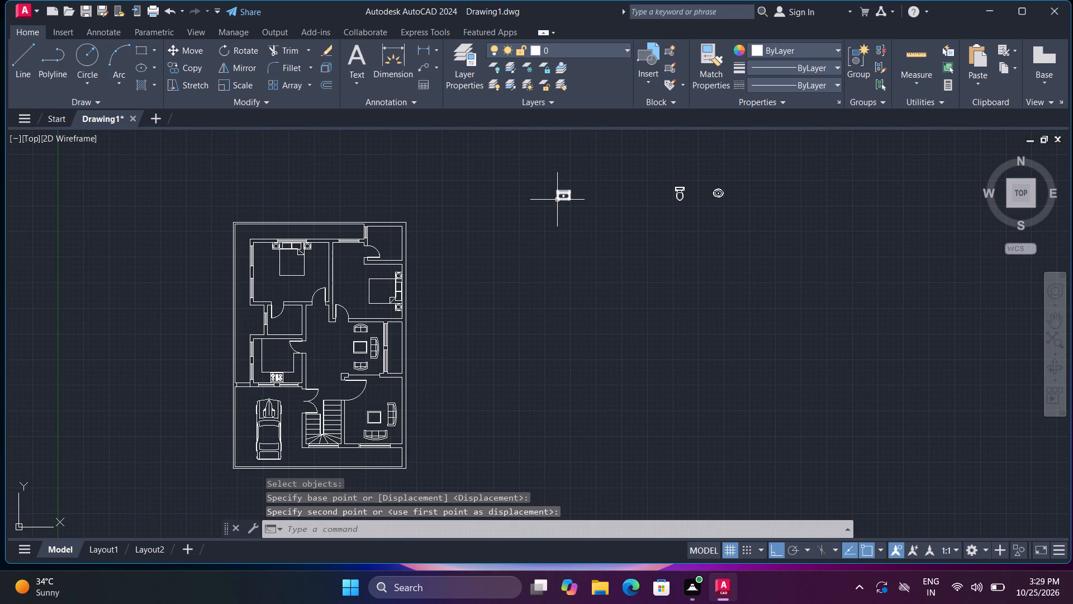
left_click(557, 200)
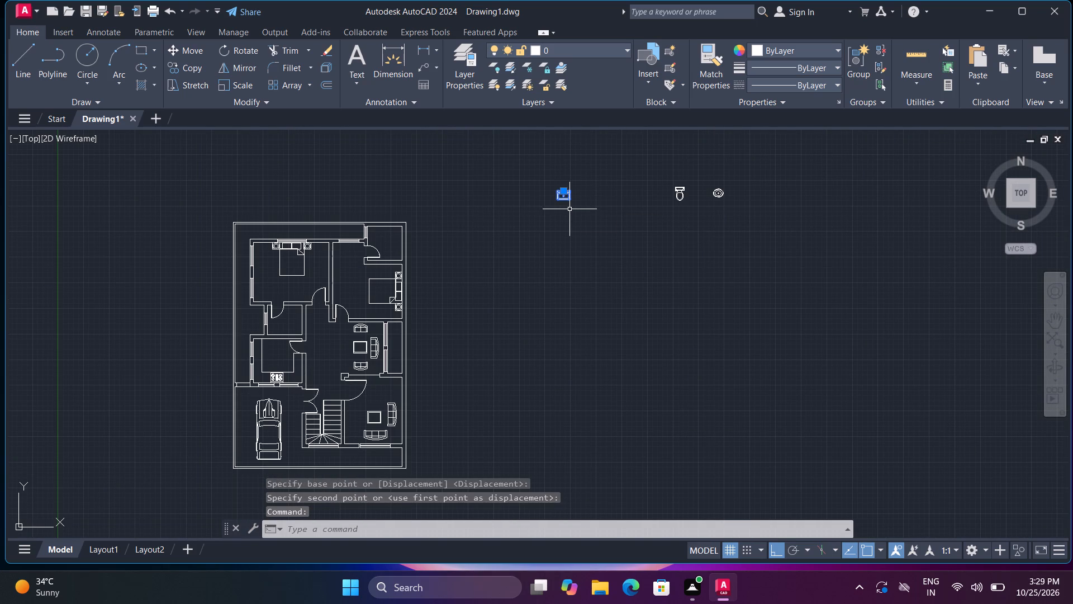
key("r")
type("o")
key("space")
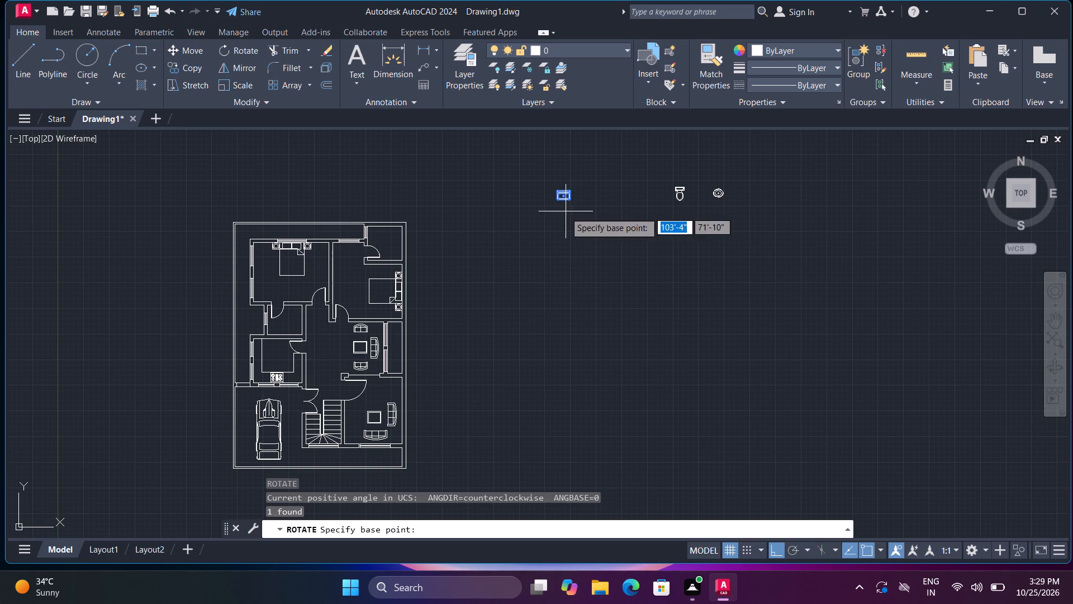
scroll(537, 177, "up", 3)
left_click(605, 238)
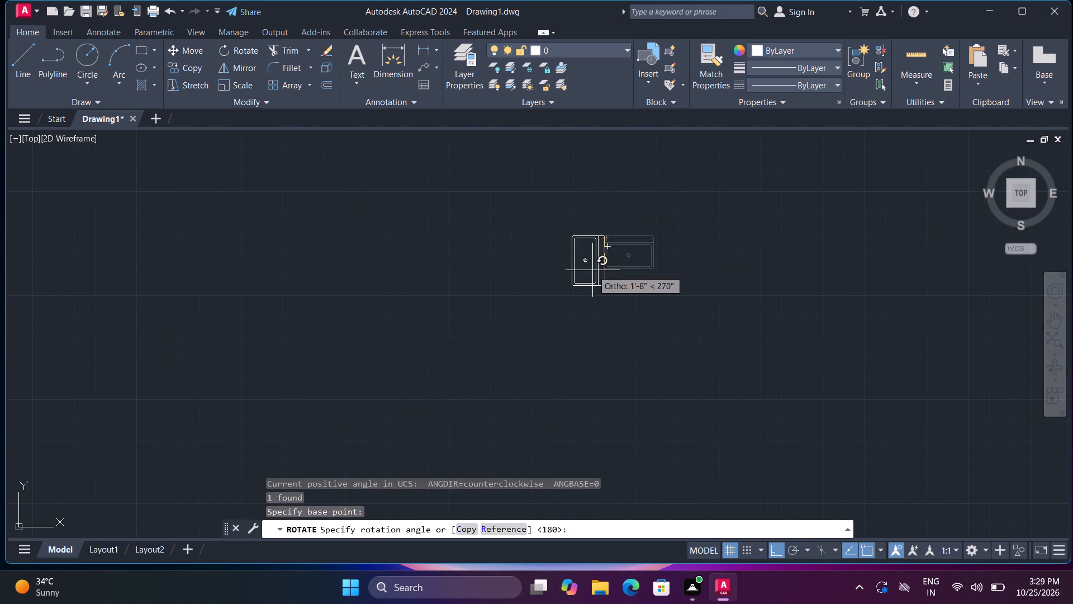
left_click(618, 175)
Move the sink by its west edge midpoint onto the kitchen's west wall, centred on the upper window, with Ortho turned off.
key("m")
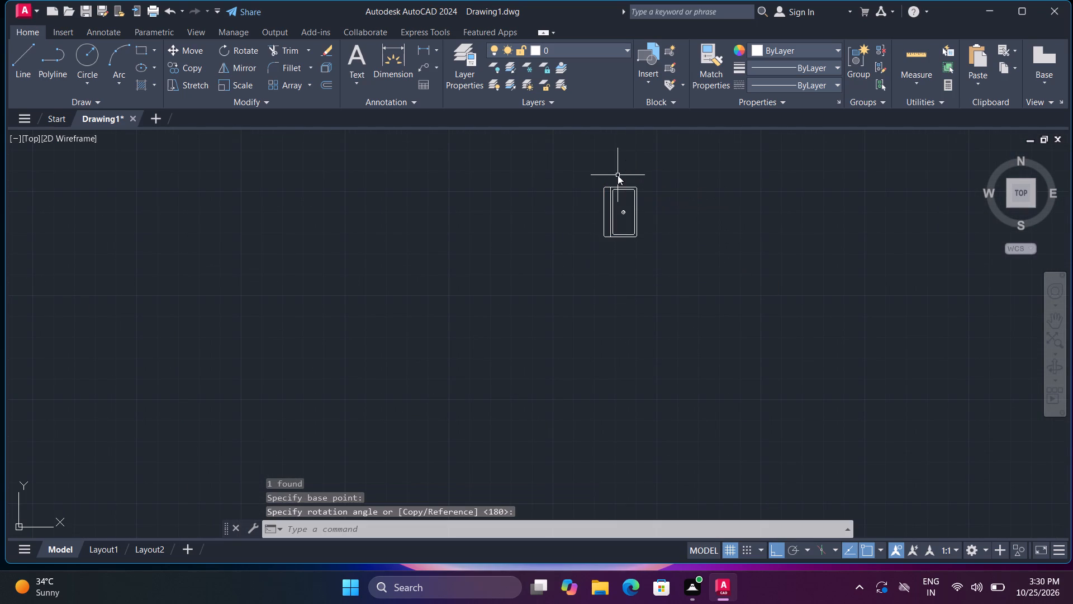
key("space")
left_click(605, 214)
key("space")
left_click(601, 211)
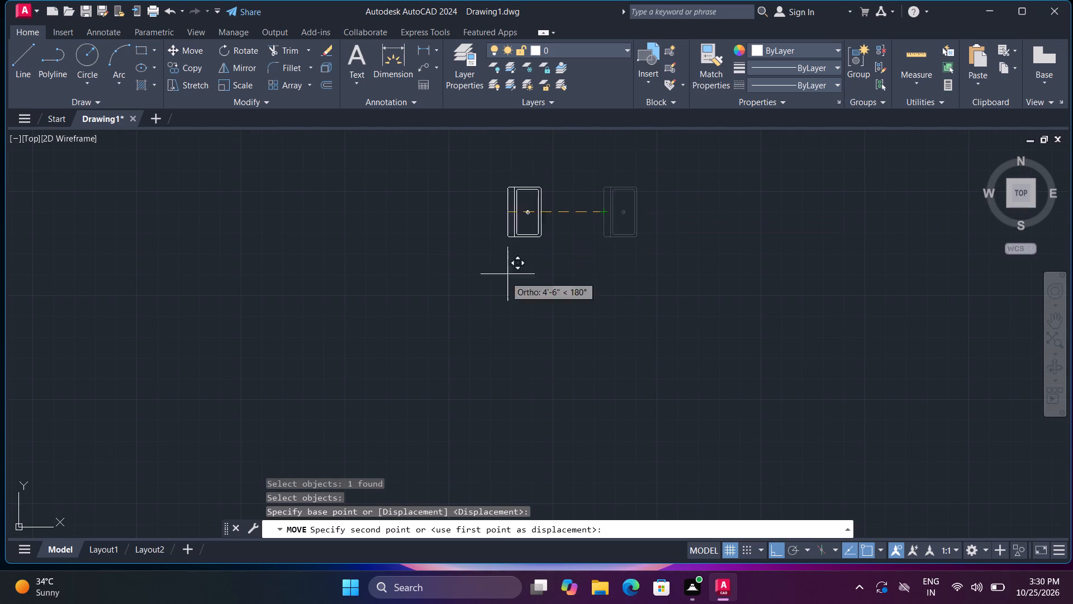
key("F8")
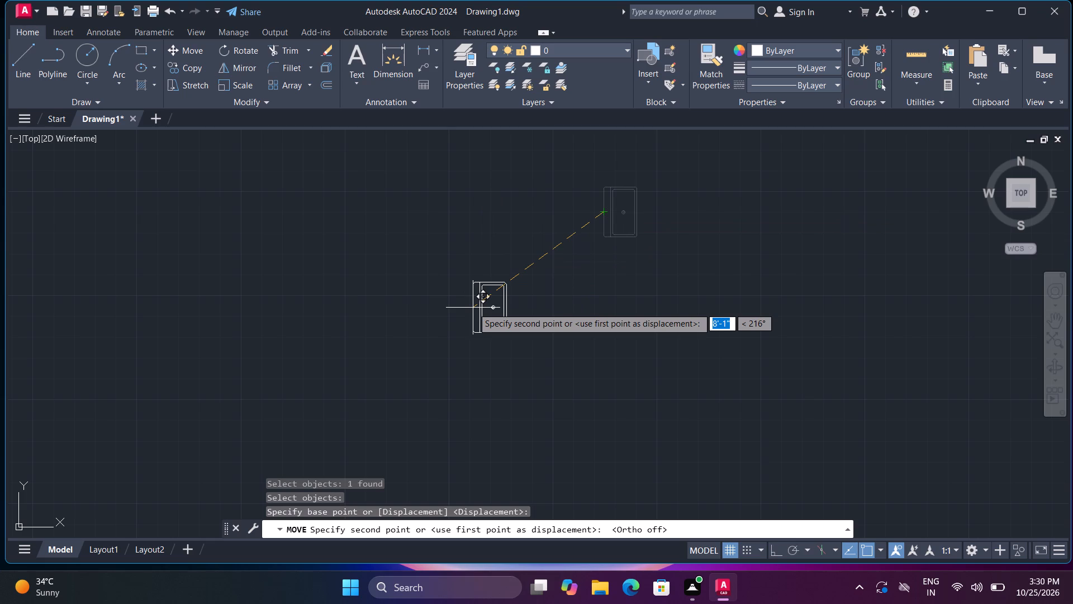
scroll(427, 309, "down", 4)
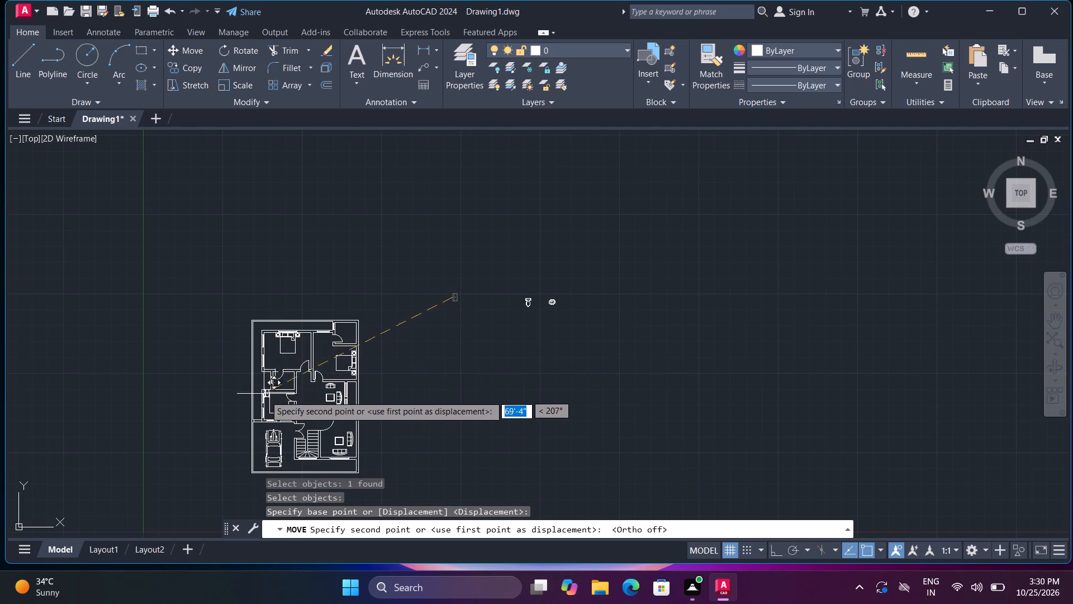
scroll(263, 399, "up", 6)
left_click(268, 375)
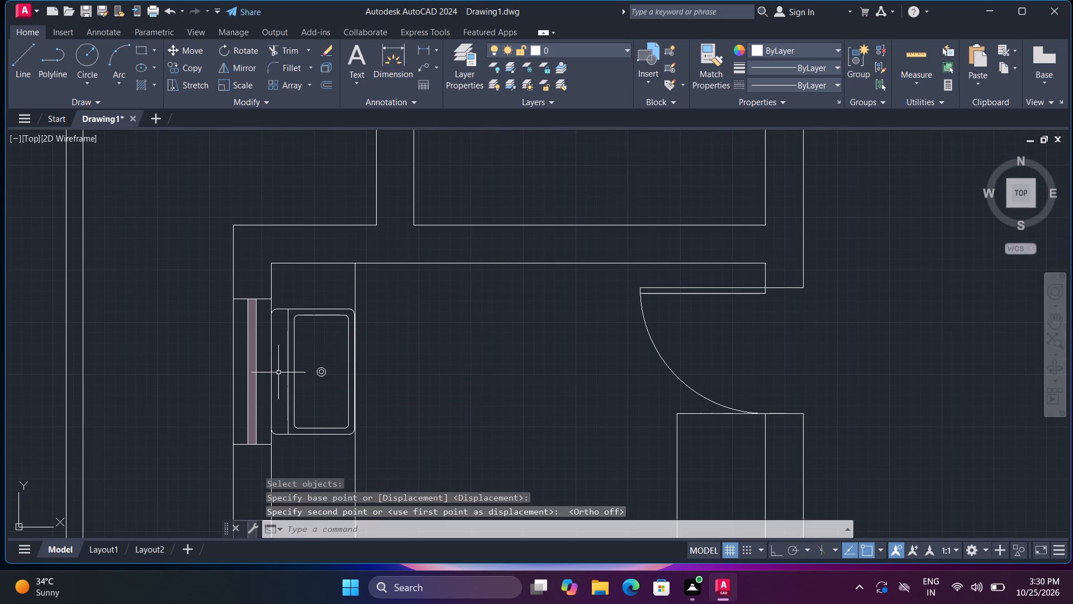
Rotate the toilet block outside the plan 90° counterclockwise about its tank's back midpoint, with Ortho turned on.
scroll(300, 389, "down", 5)
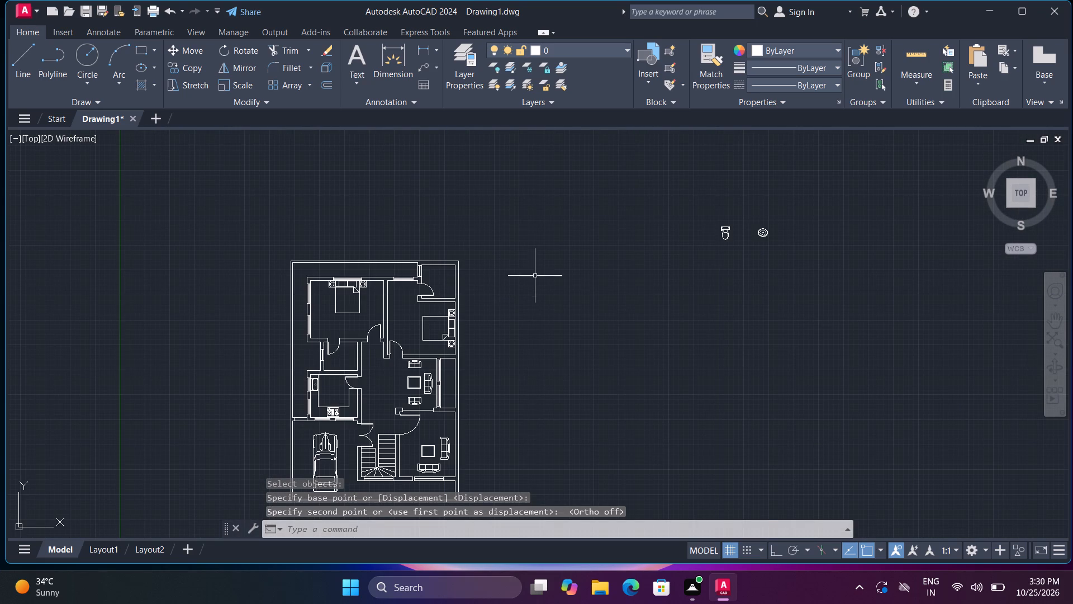
left_click(724, 230)
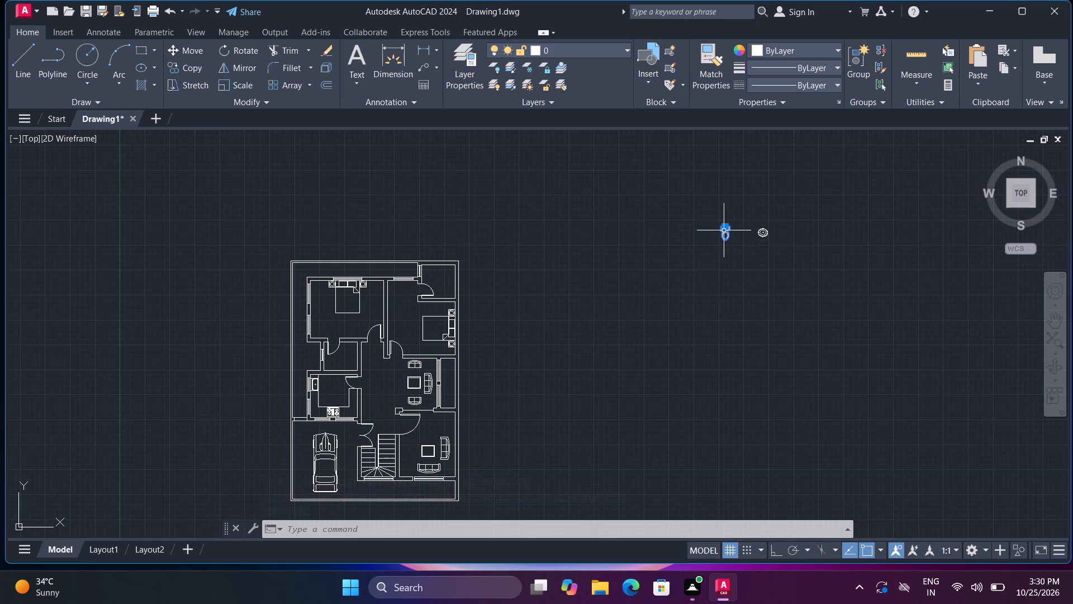
scroll(724, 230, "up", 3)
type("ro")
key("space")
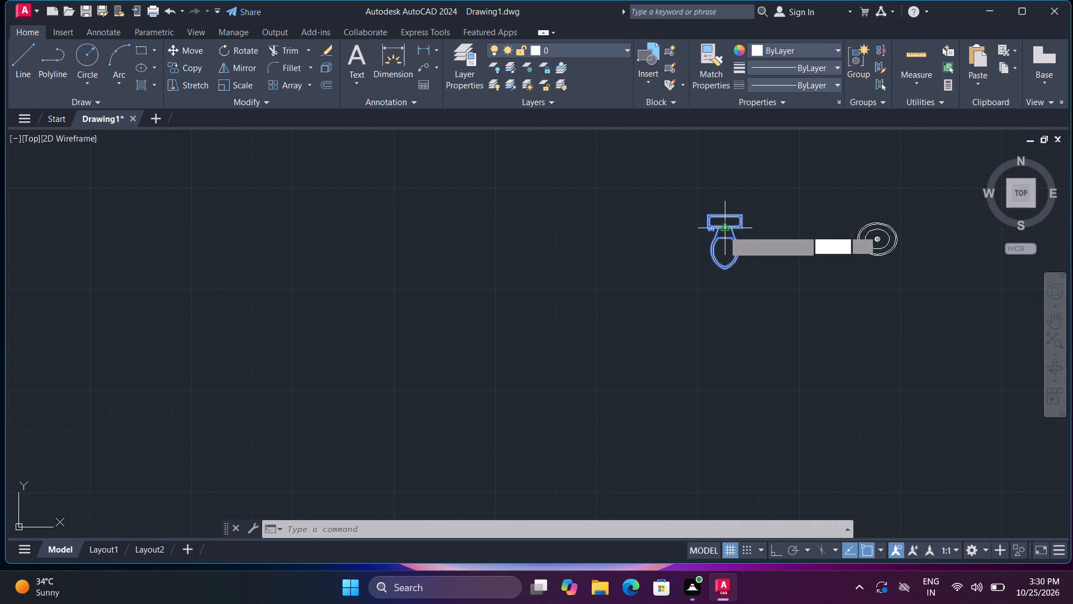
left_click(729, 214)
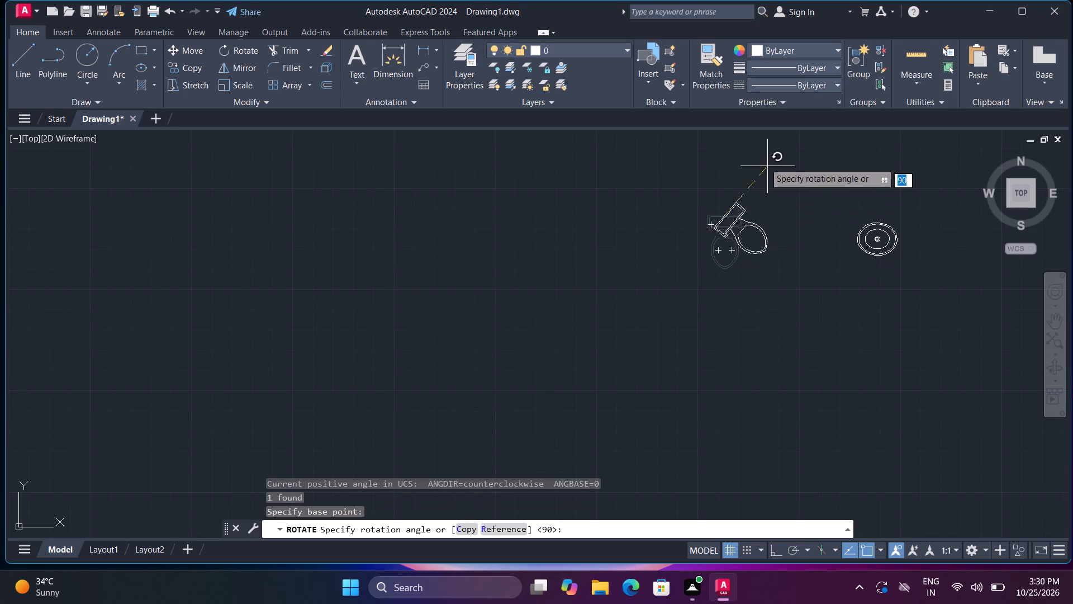
key("F8")
left_click(721, 196)
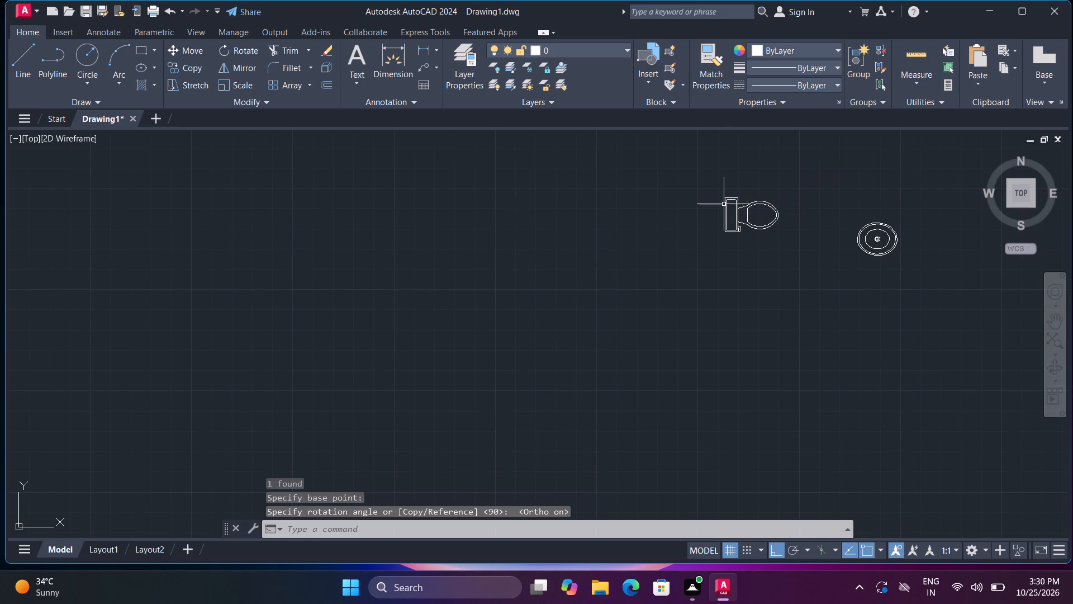
Move the toilet by its tank's back midpoint against the northeast bathroom's west wall at the window midpoint, with Ortho turned off.
key("m")
key("space")
left_click(724, 218)
key("space")
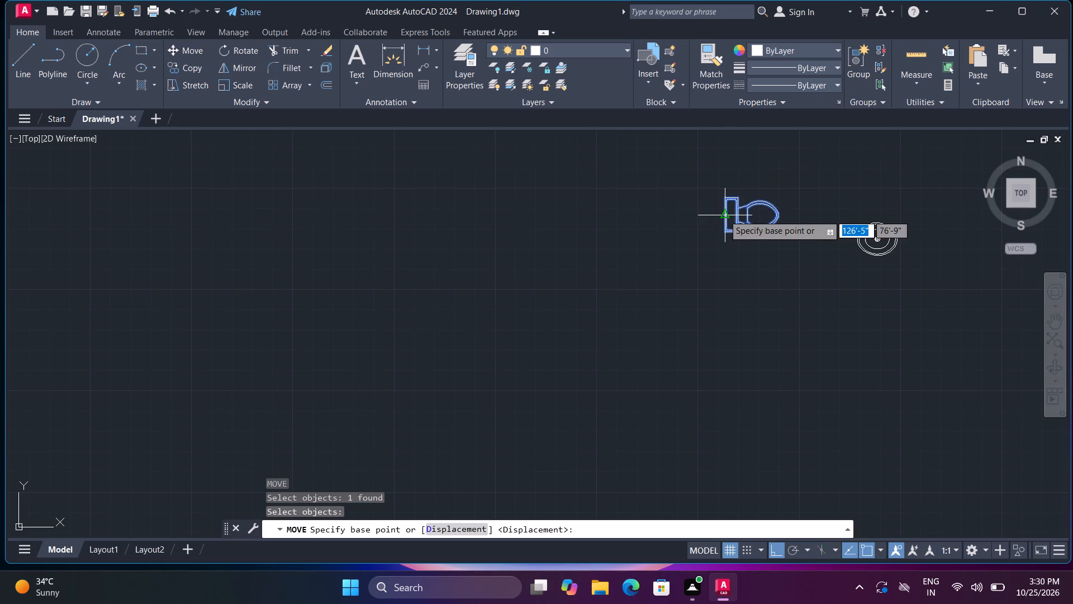
left_click(724, 215)
scroll(715, 242, "down", 3)
key("F8")
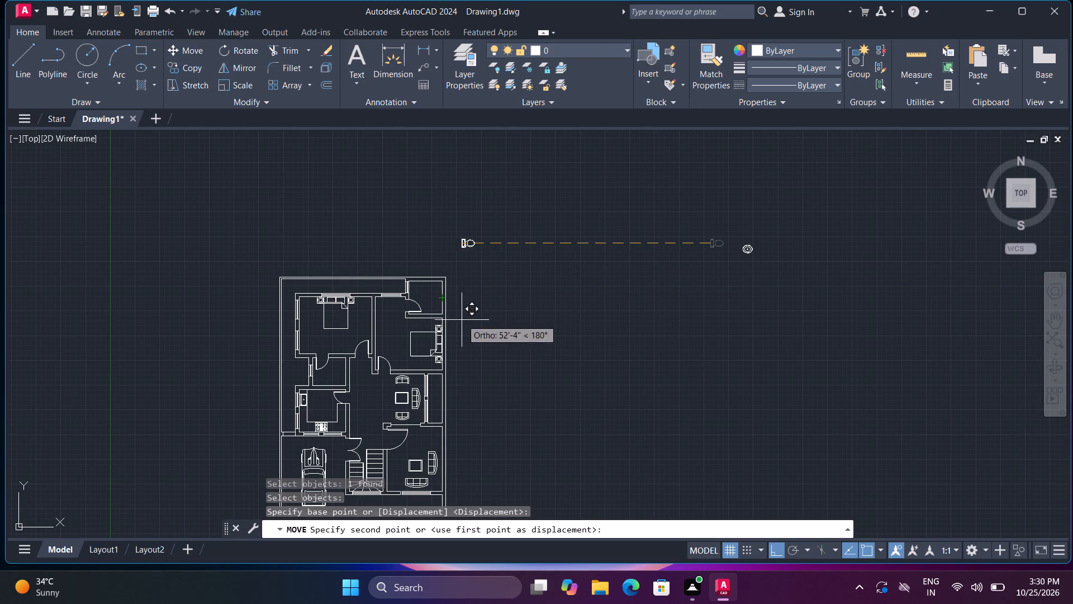
scroll(407, 284, "up", 7)
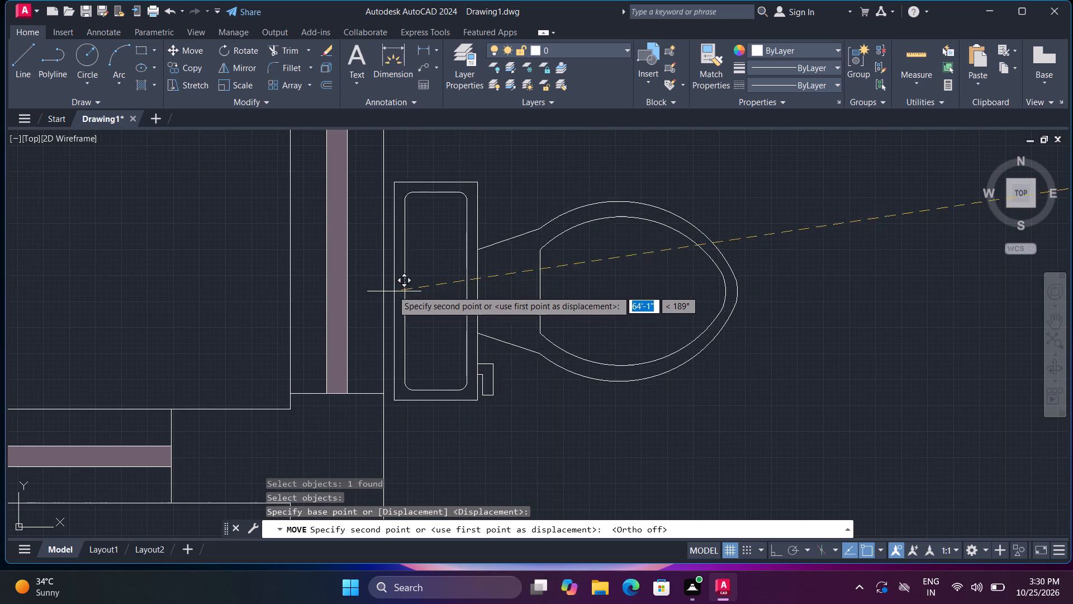
scroll(386, 272, "down", 3)
left_click(384, 263)
Scale the northeast bathroom's toilet down freehand to roughly two-thirds size, using its tank's back midpoint as base.
scroll(430, 326, "down", 4)
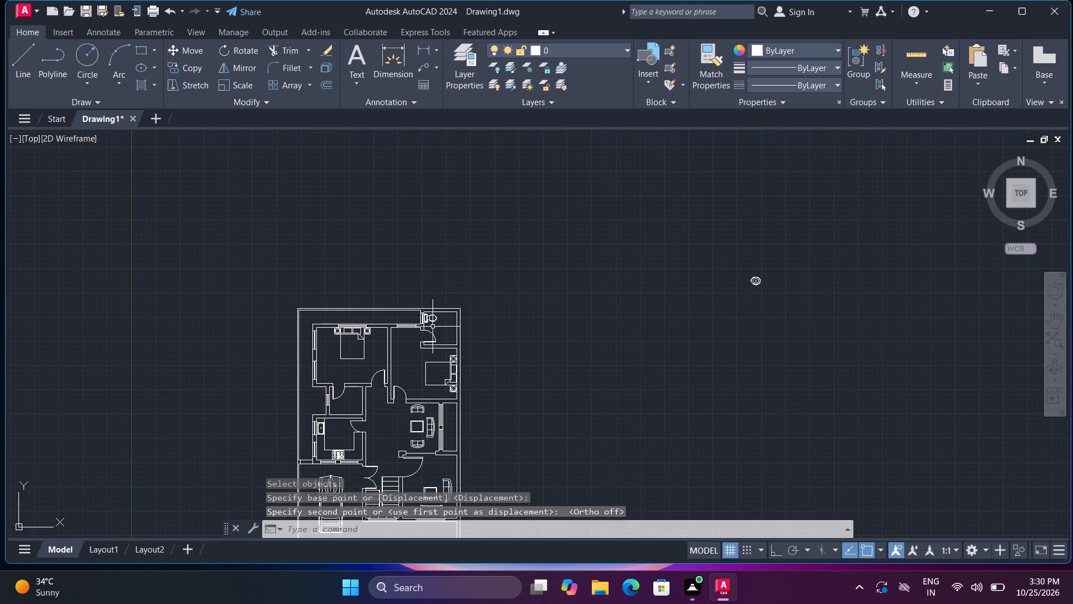
scroll(433, 320, "up", 6)
scroll(431, 319, "down", 2)
key("s")
type("c")
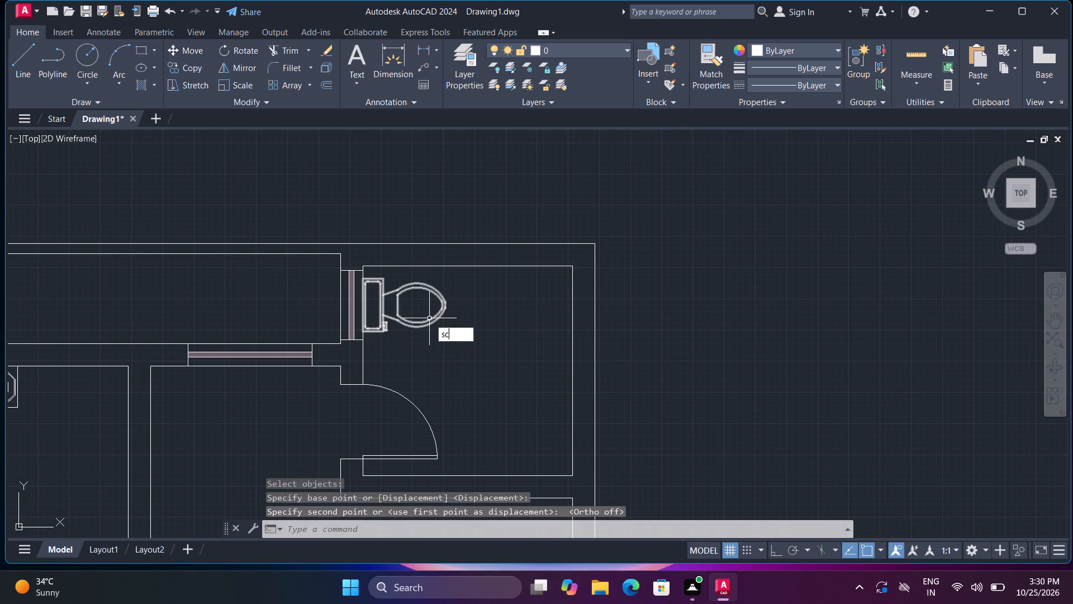
key("space")
left_click(412, 325)
key("space")
left_click(363, 306)
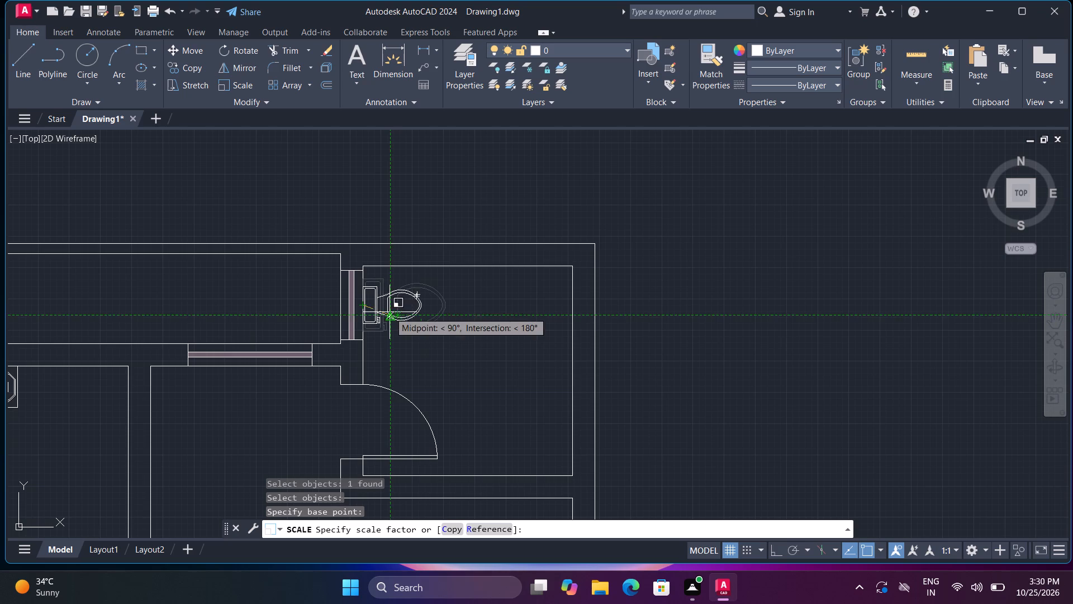
left_click(390, 312)
Copy the toilet from its tank's back midpoint to the window midpoint on the west wall of the bathroom above the kitchen.
key("c")
type("o")
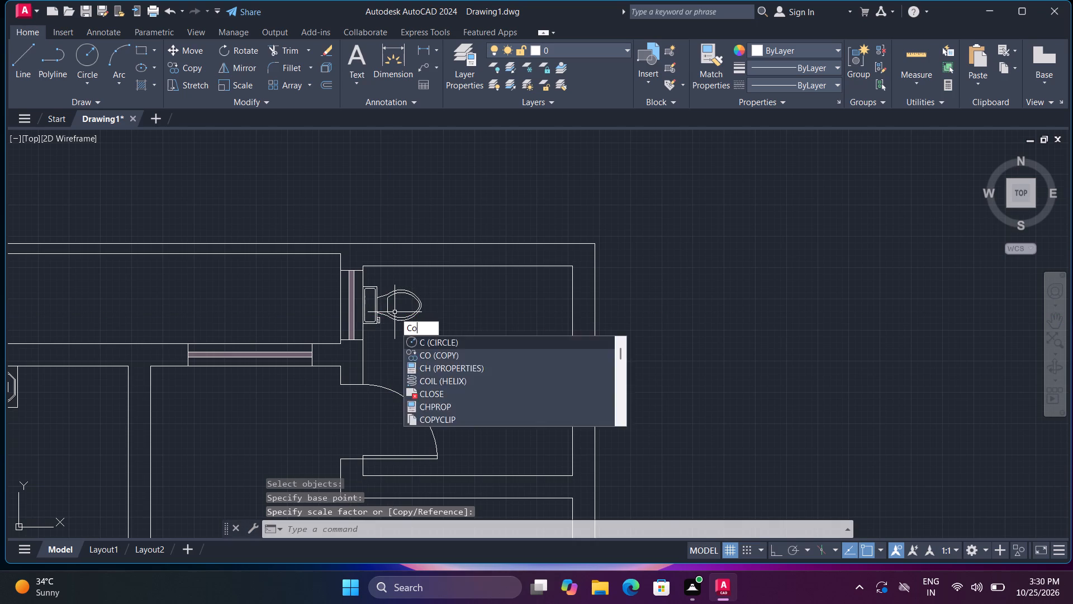
key("space")
left_click(395, 319)
key("space")
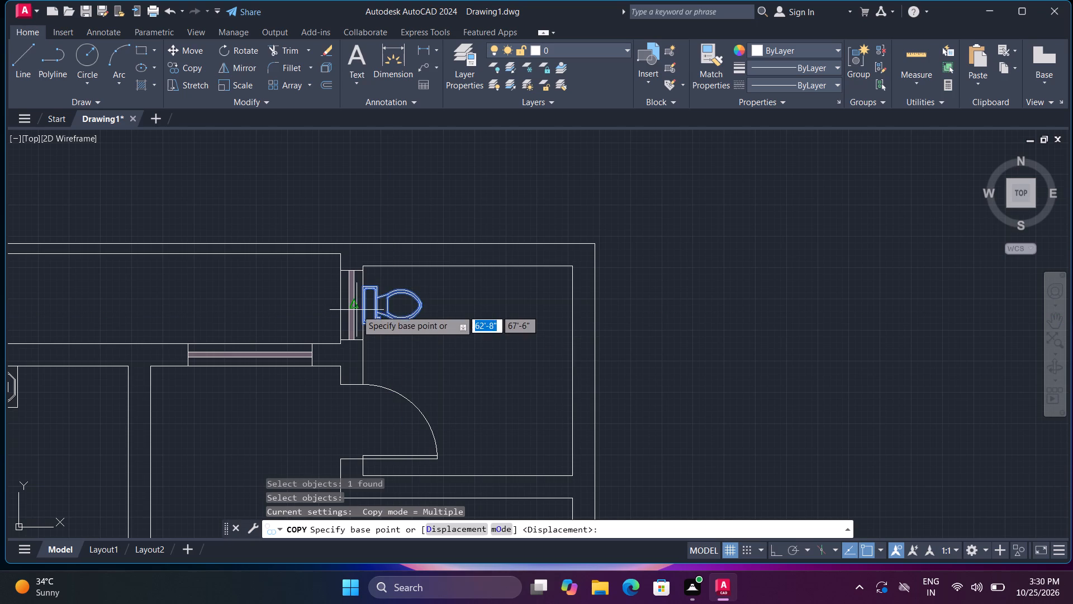
left_click(362, 306)
scroll(362, 313, "down", 4)
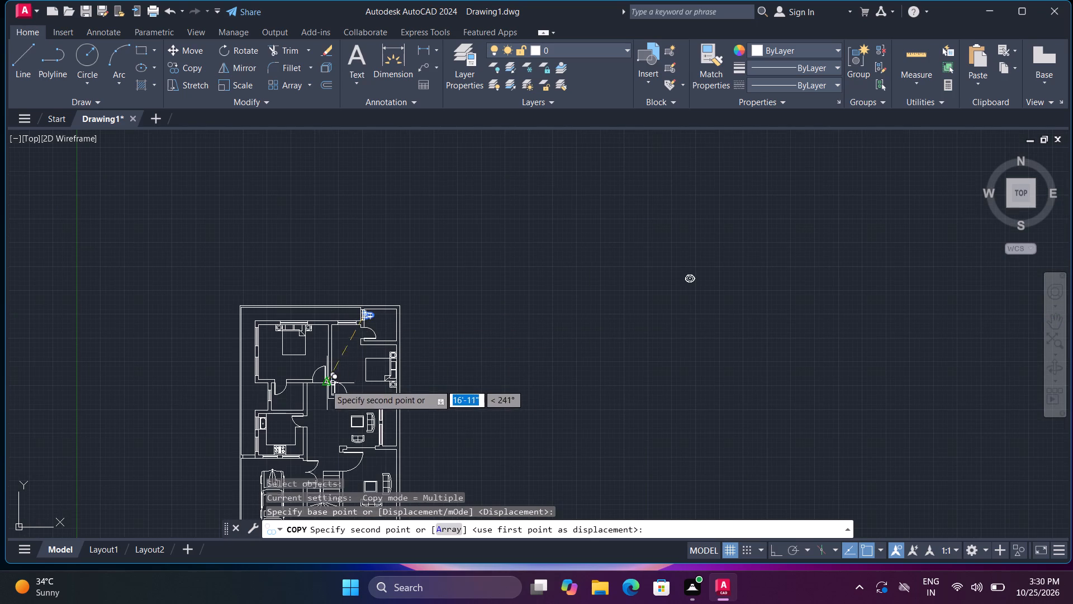
middle_click_drag(325, 384, 367, 243)
scroll(316, 281, "up", 4)
middle_click_drag(316, 185, 339, 409)
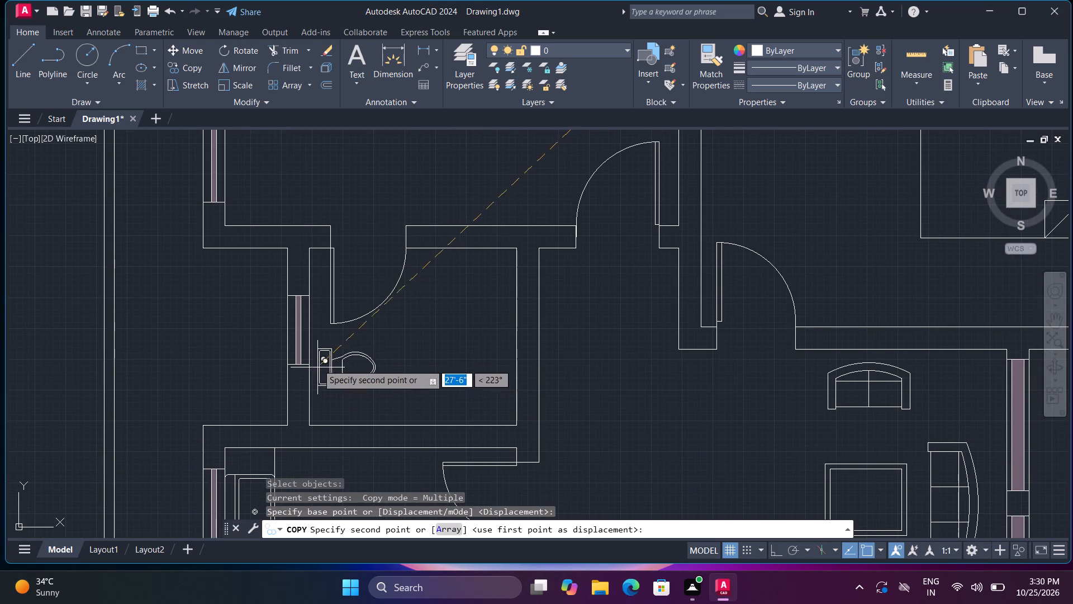
left_click(311, 329)
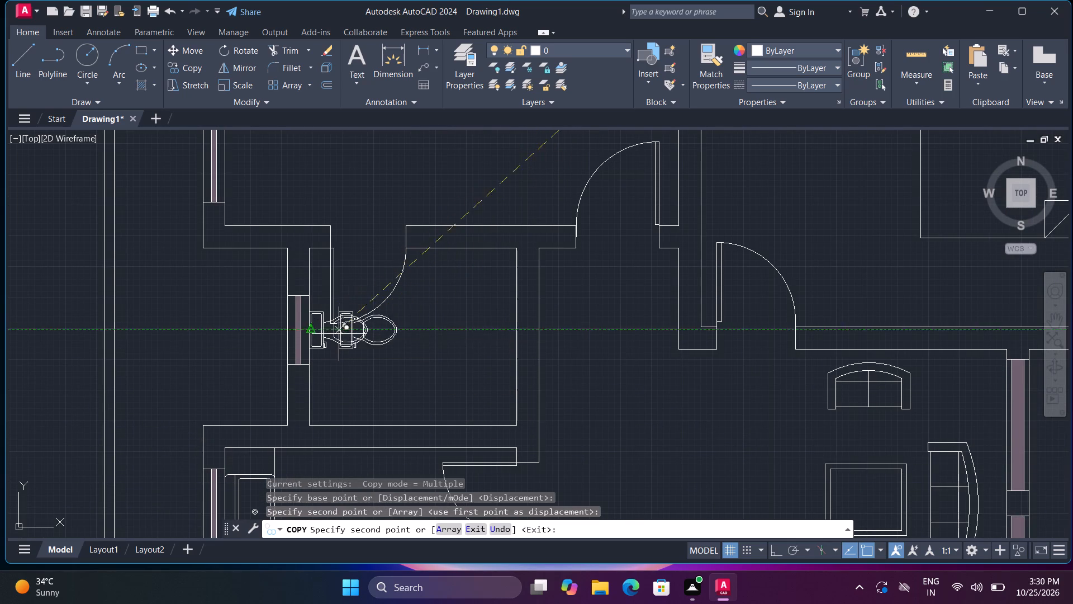
key("space")
Narrow the door of the bathroom above the kitchen to about 1'-6" wide by stretching its free side.
left_click(334, 276)
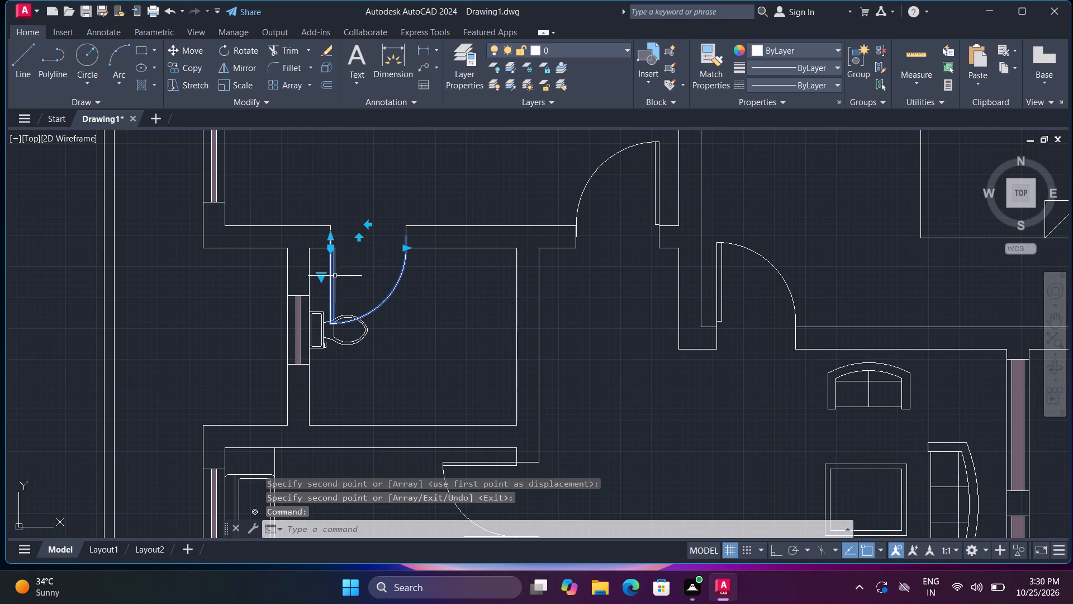
left_click(405, 247)
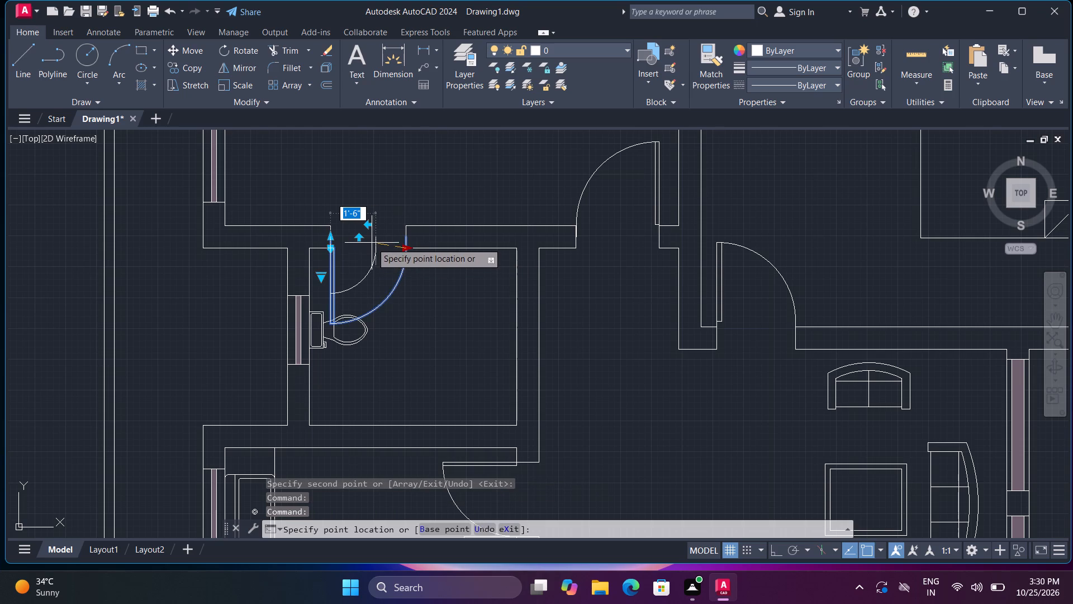
left_click(372, 243)
middle_click_drag(407, 277, 421, 325)
scroll(419, 305, "up", 1)
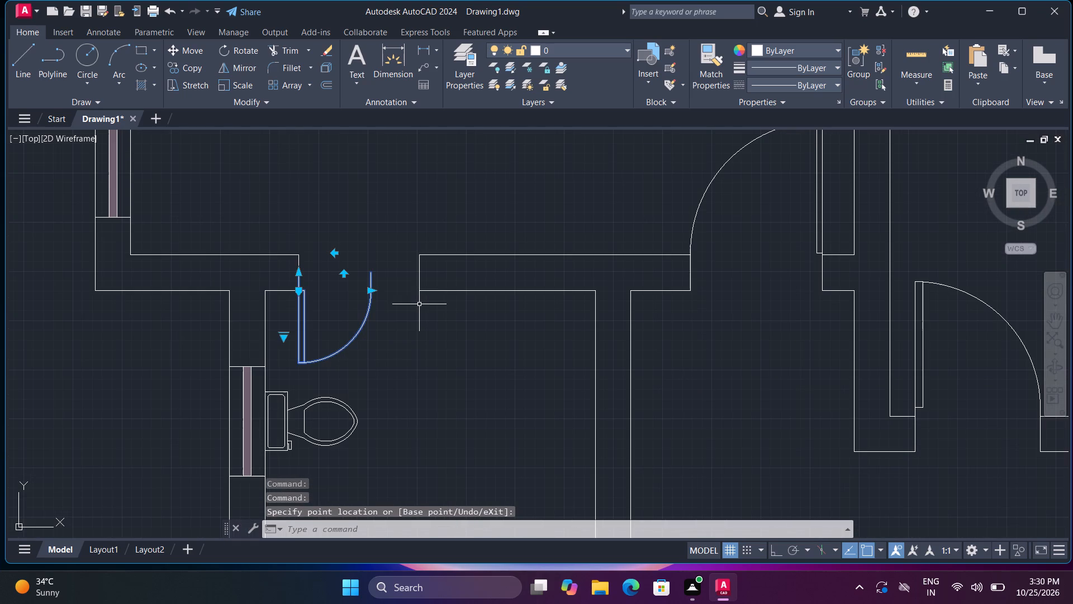
key("Escape")
Extend both wall lines east of the narrowed bathroom door westward across the gap.
type("ex")
key("space")
left_click_drag(427, 310, 434, 295)
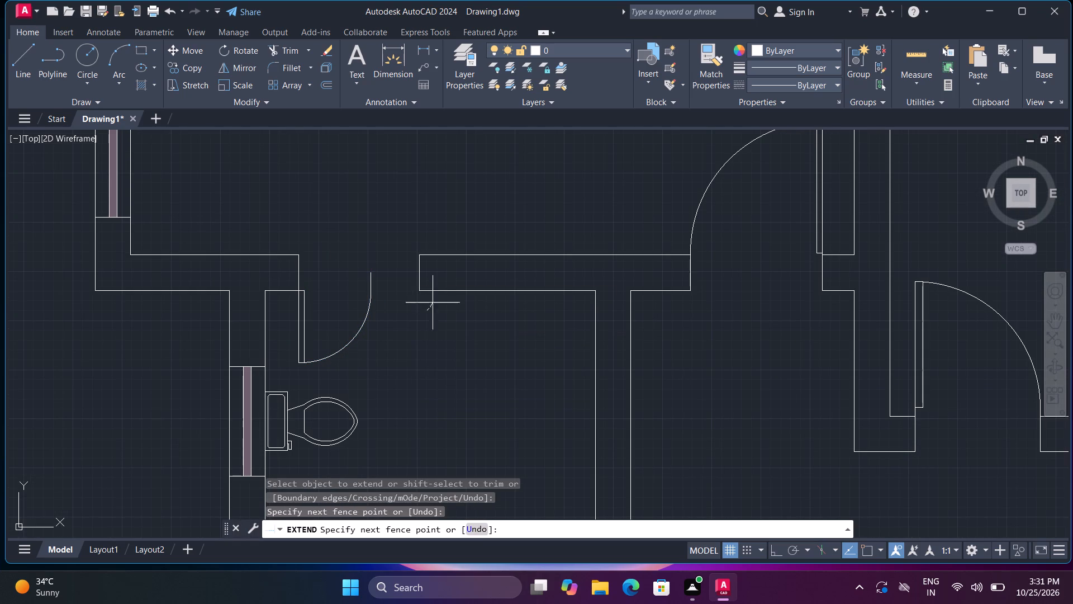
left_click_drag(434, 295, 442, 219)
key("Escape")
Draw a vertical line from the narrowed door's free jamb end up past the wall's north face, using Ortho.
key("l")
key("space")
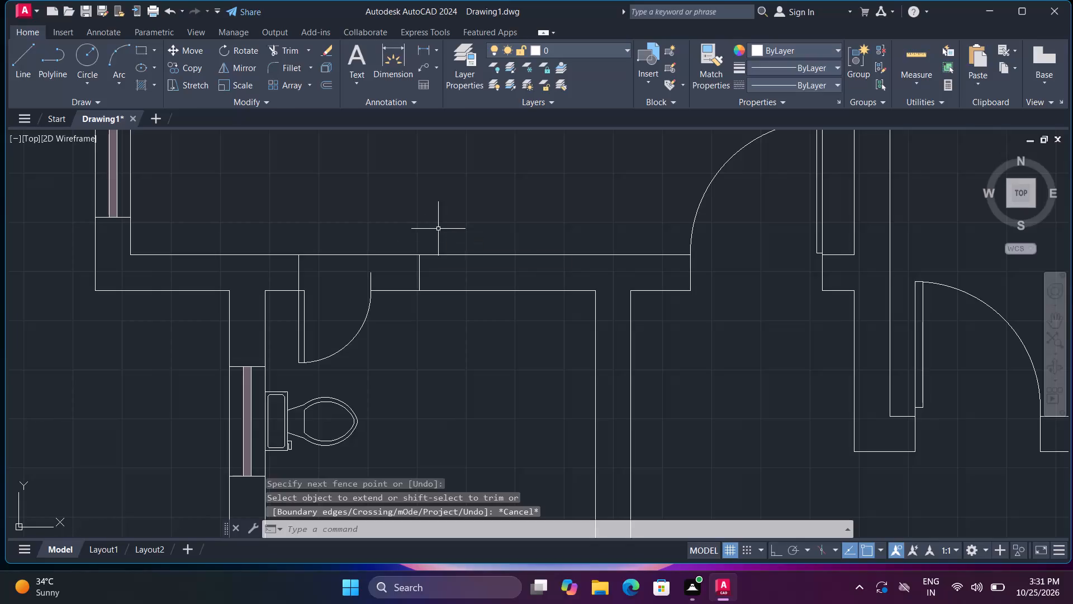
left_click(369, 273)
left_click(380, 216)
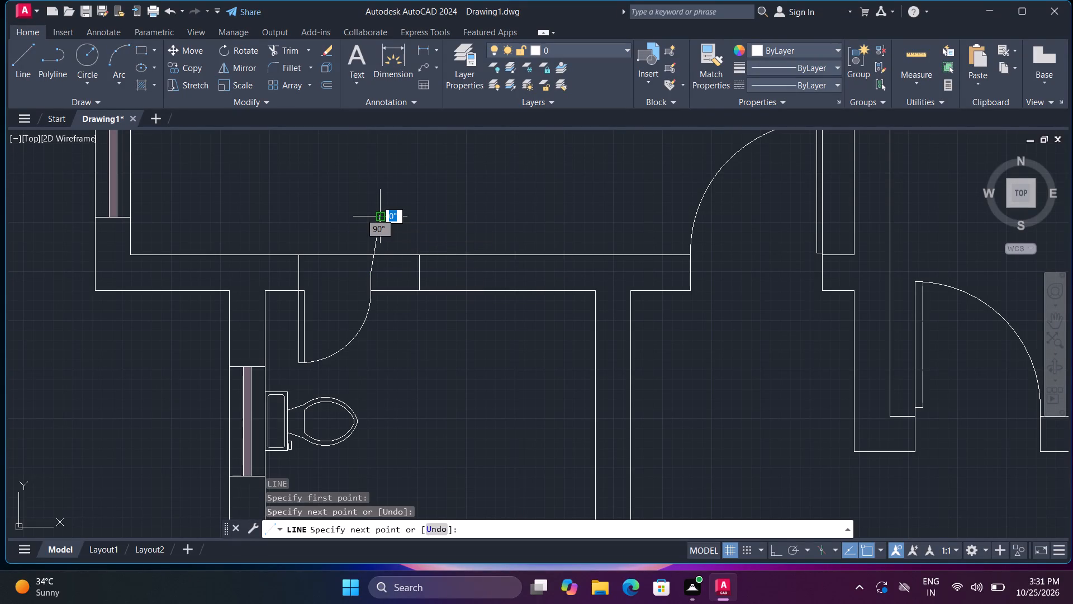
key("ctrl+z")
key("F8")
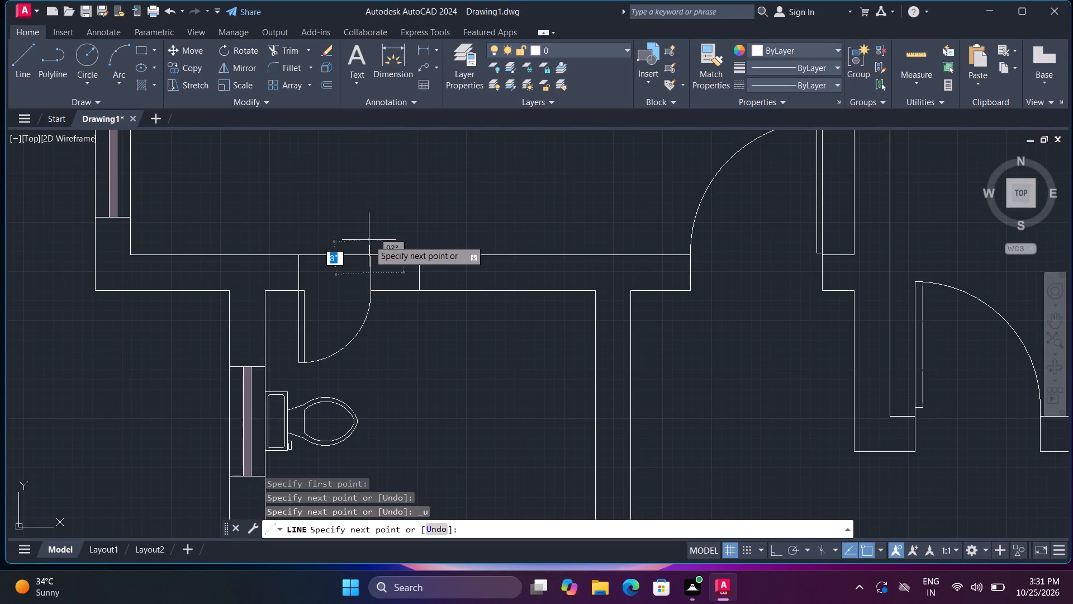
left_click(376, 237)
key("F8")
key("Escape")
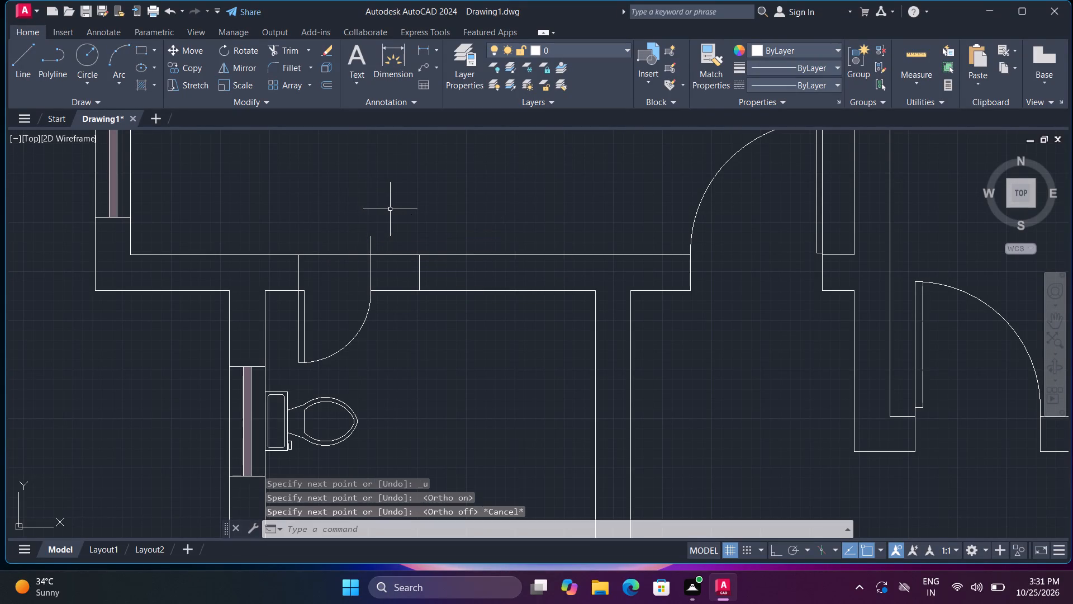
Trim the jamb line's excess, the wall line across the narrowed door opening, and the old jamb line to its east.
type("tr")
key("space")
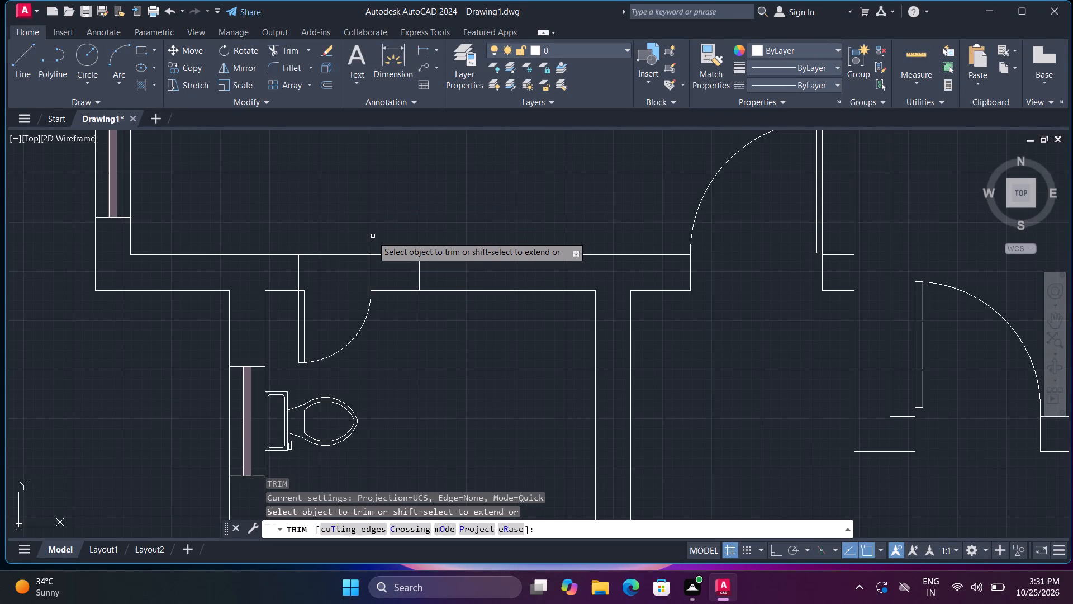
left_click_drag(371, 236, 363, 242)
left_click(346, 249)
left_click(349, 271)
left_click(422, 263)
left_click(411, 266)
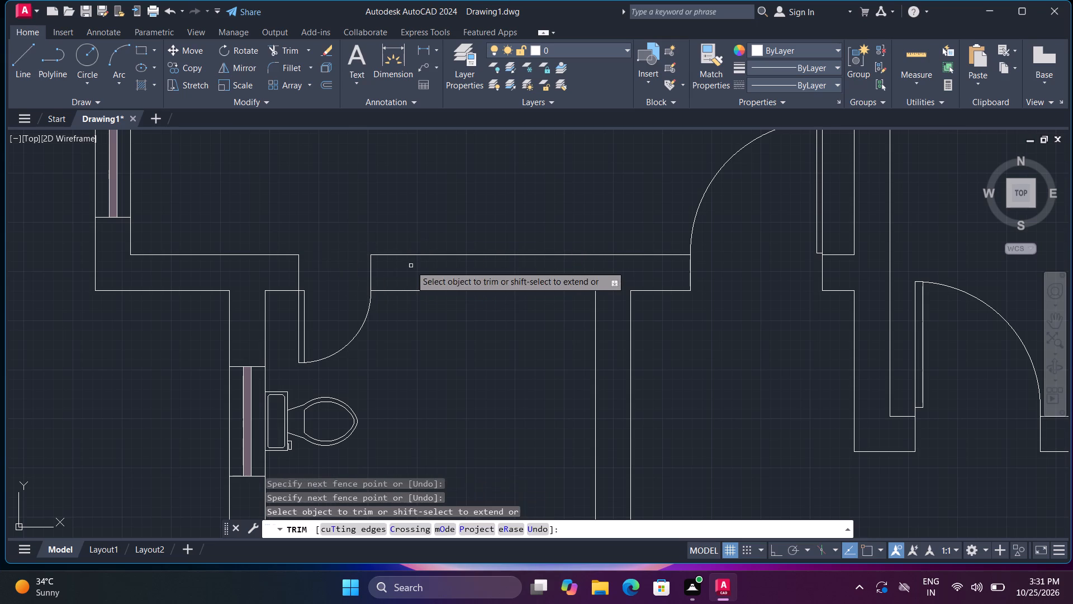
scroll(411, 270, "down", 4)
middle_click_drag(417, 295, 415, 284)
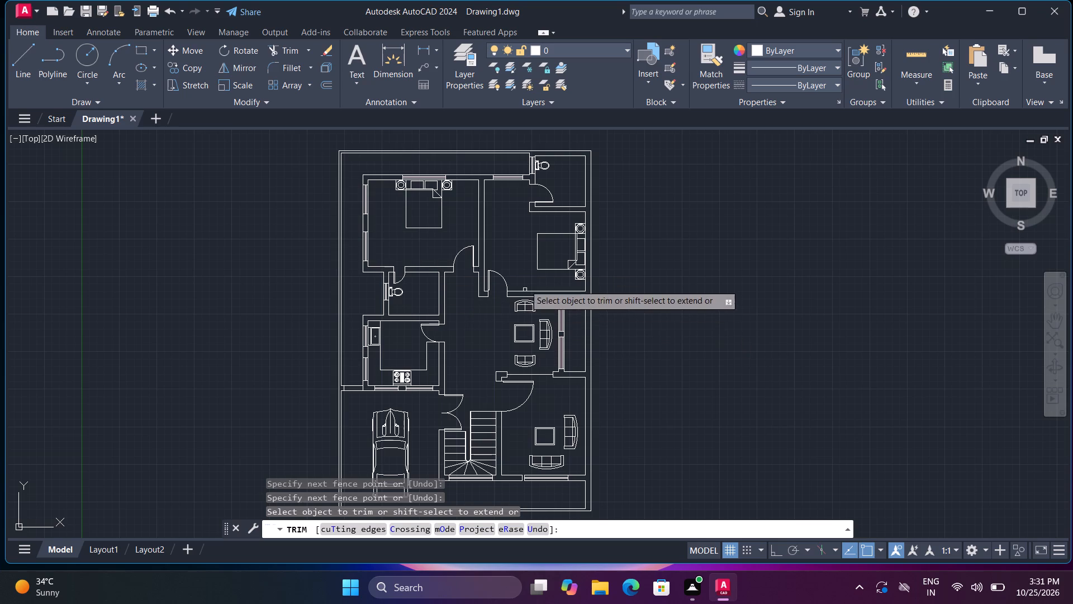
middle_click_drag(616, 217, 478, 341)
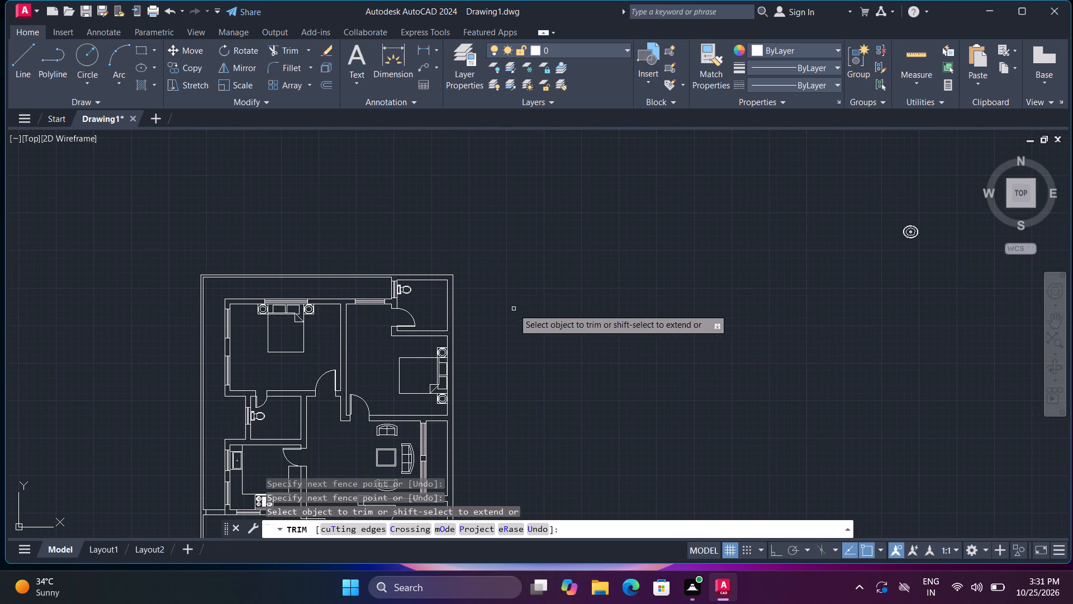
key("space")
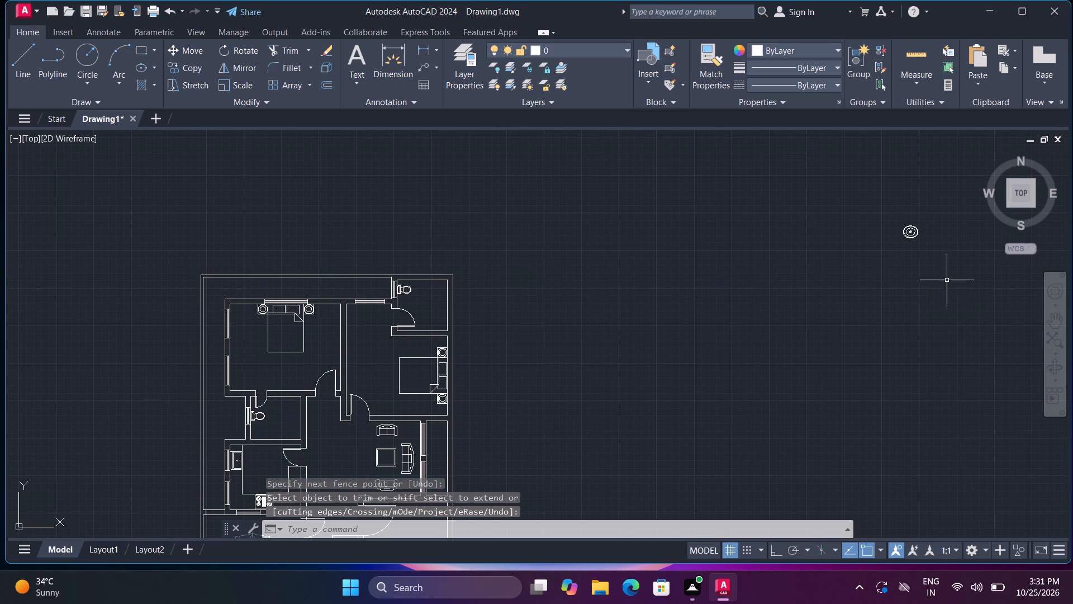
Move the washbasin from outside the plan into the bathroom above the kitchen, east of the toilet.
left_click(914, 236)
type("m")
key("space")
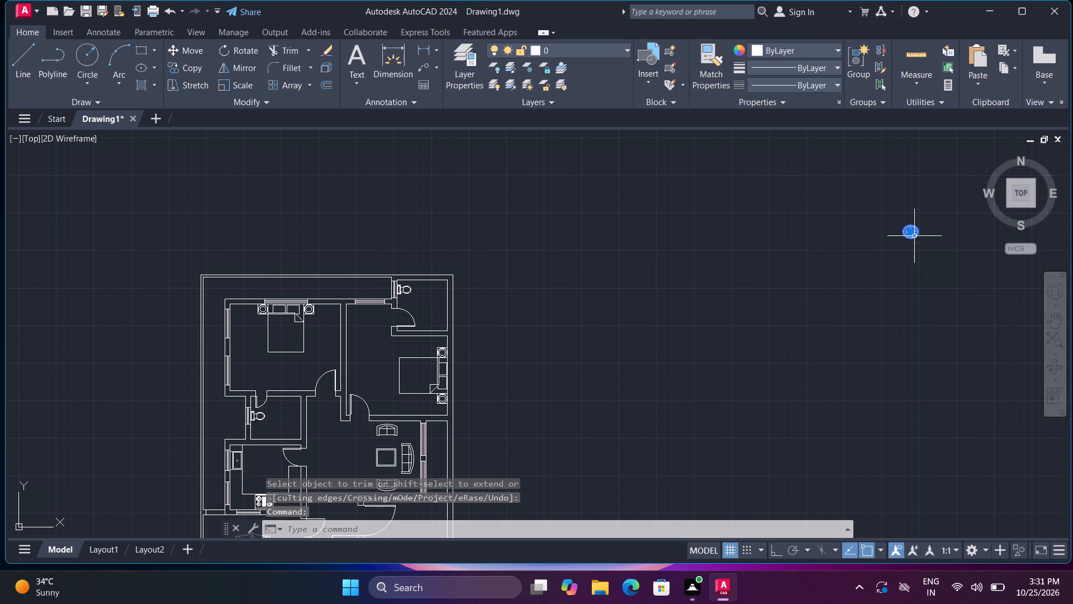
left_click(914, 236)
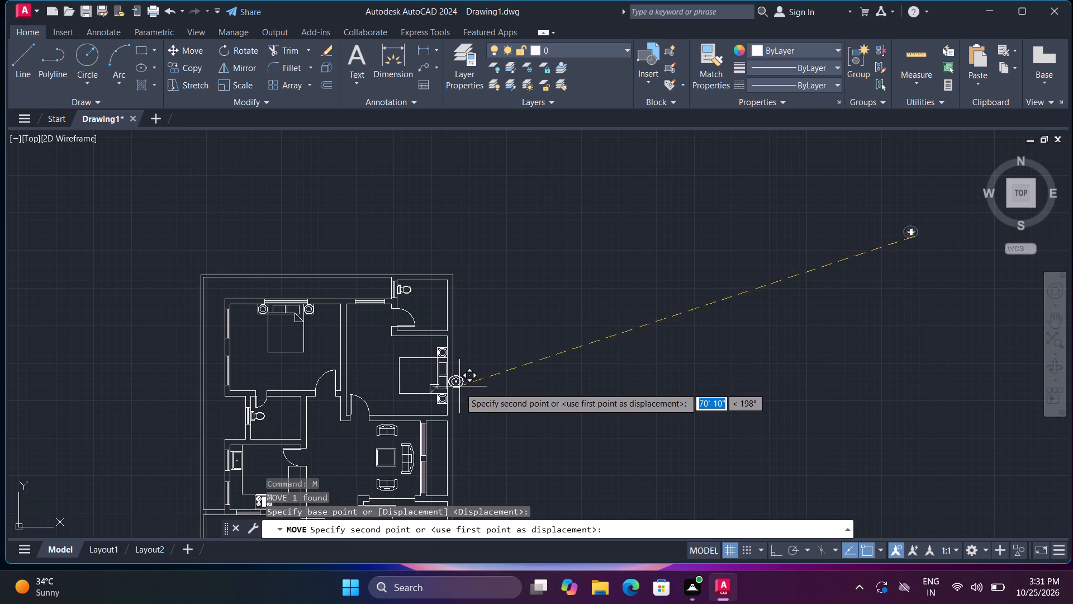
scroll(287, 412, "up", 4)
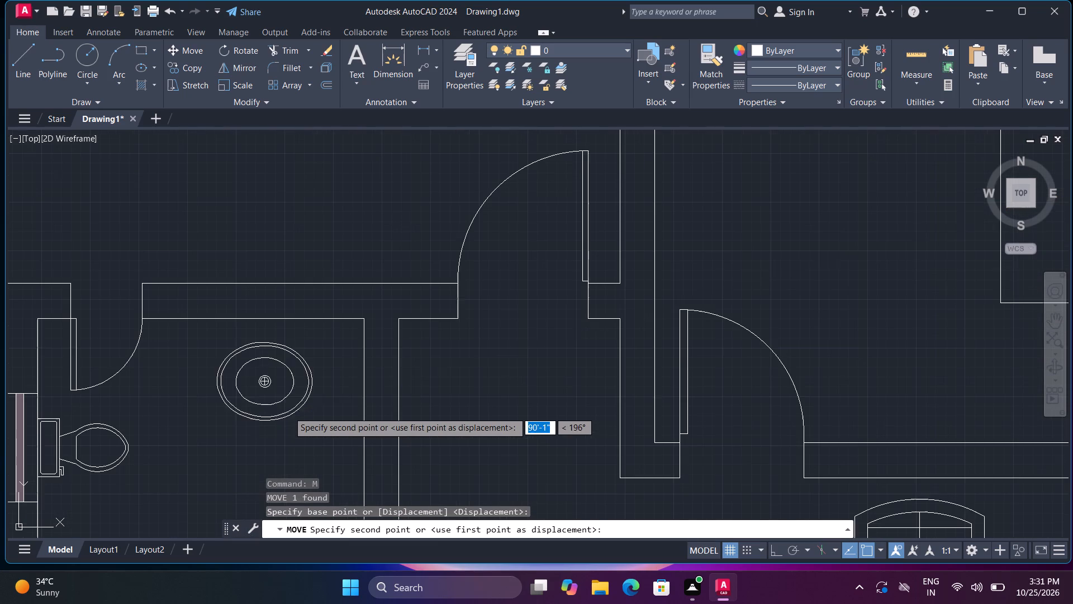
left_click(307, 408)
Move the washbasin by its top edge up to the bathroom's north wall, between the door and the east wall.
scroll(364, 391, "down", 1)
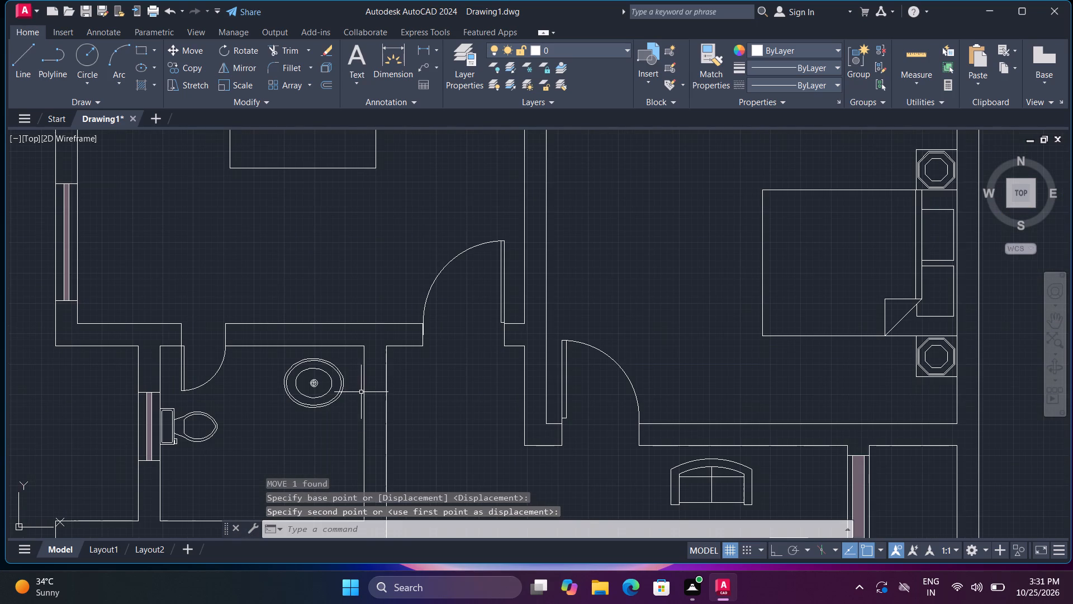
key("m")
key("space")
left_click(335, 394)
key("space")
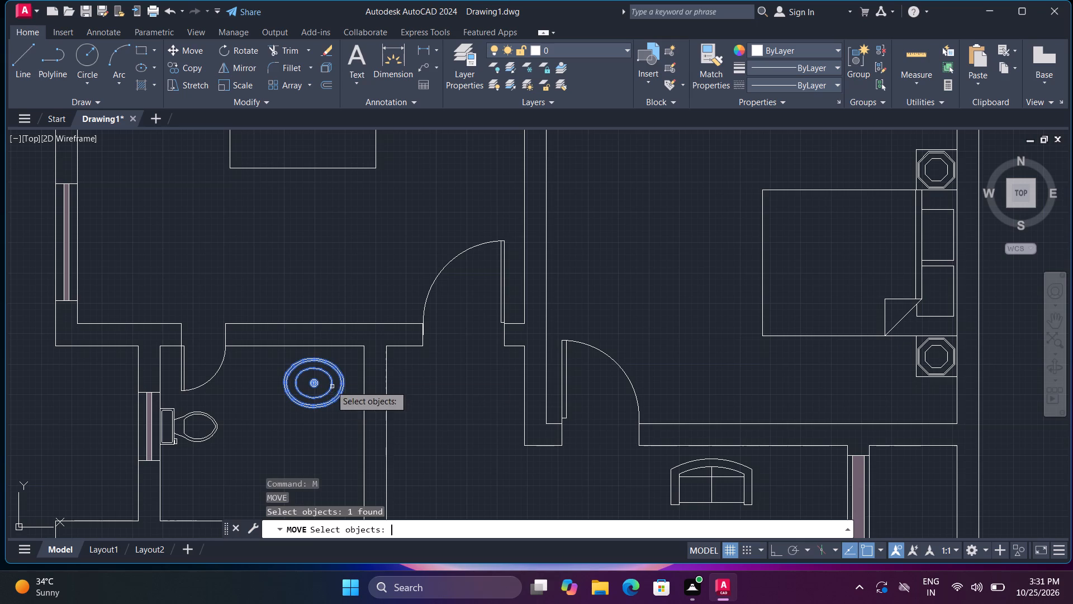
left_click(311, 355)
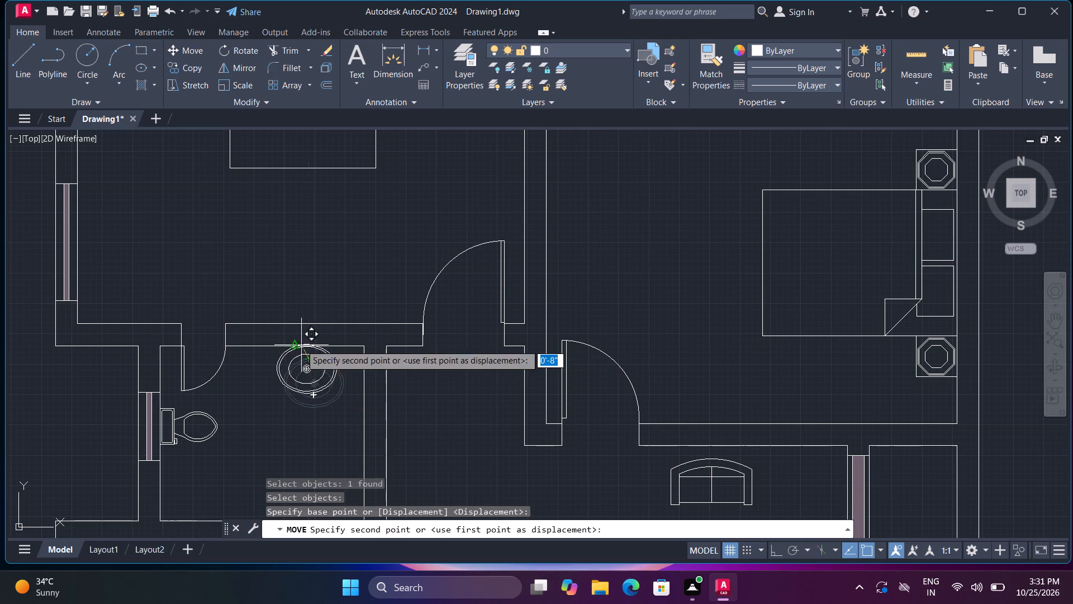
left_click(331, 343)
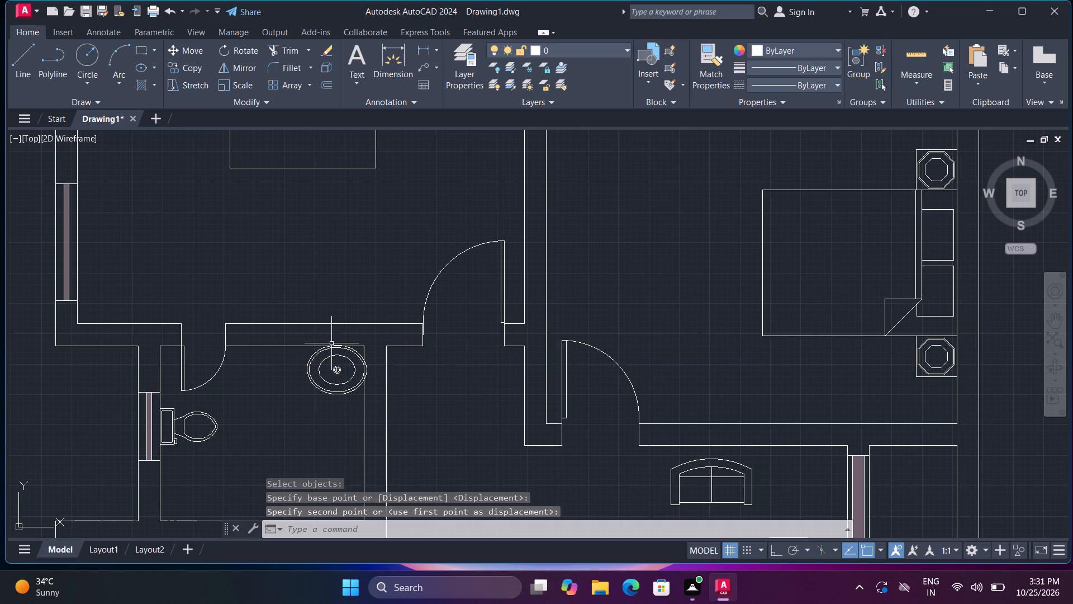
key("space")
left_click(336, 346)
key("space")
left_click(336, 346)
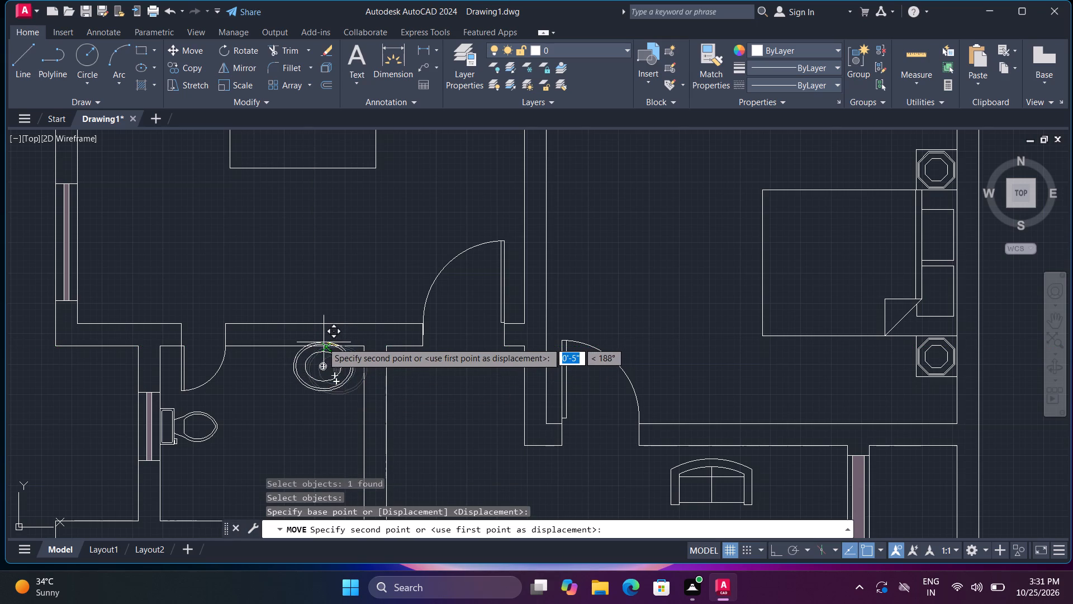
left_click(321, 346)
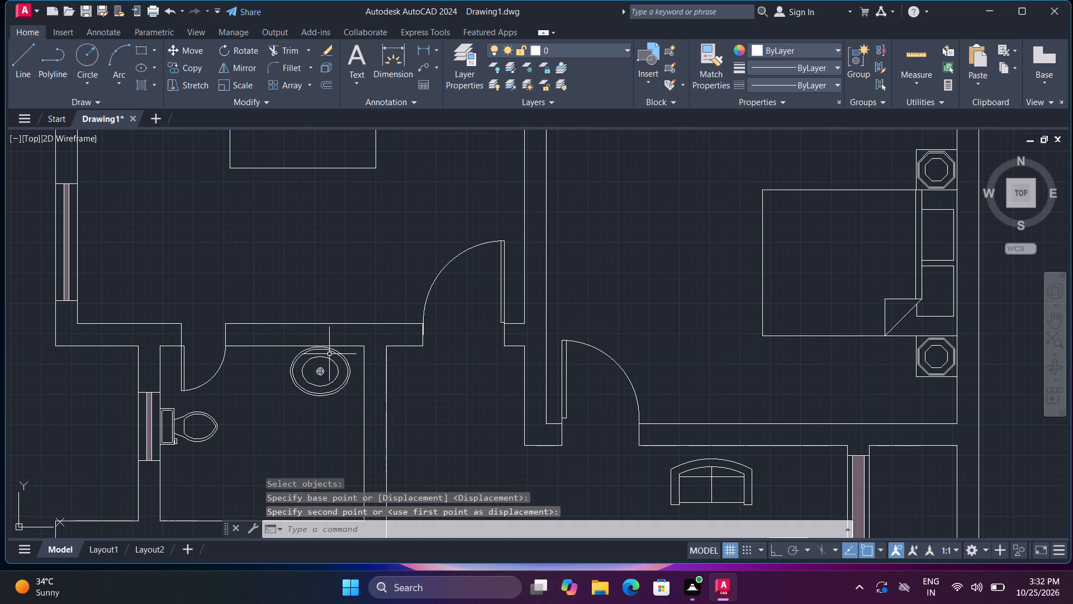
Copy the washbasin into the plan's northeast bathroom, against the south wall near the southeast corner.
key("c")
key("o")
key("space")
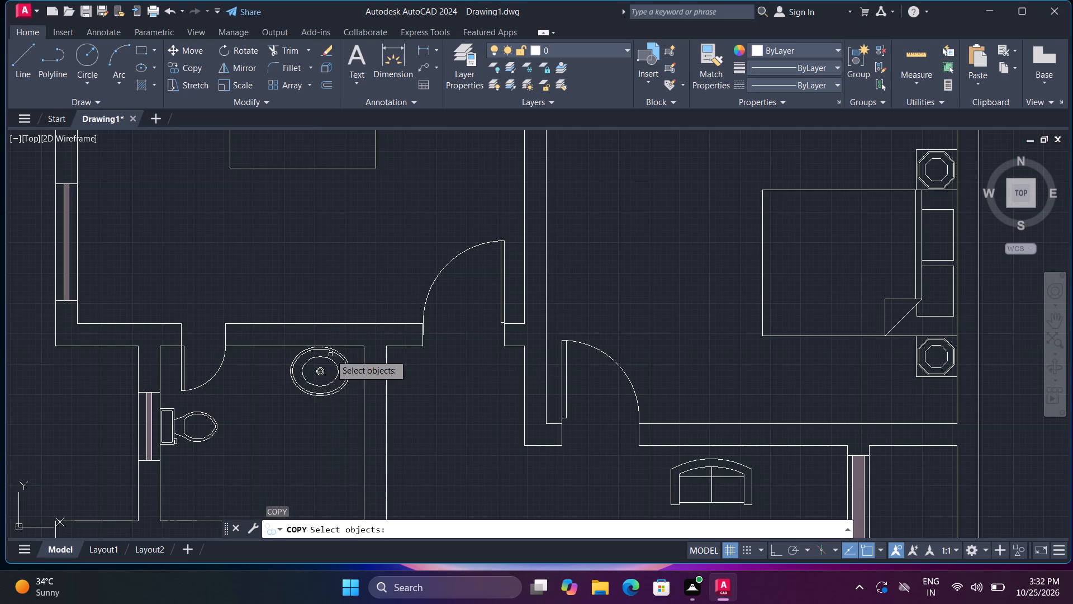
left_click(332, 360)
key("space")
left_click(321, 346)
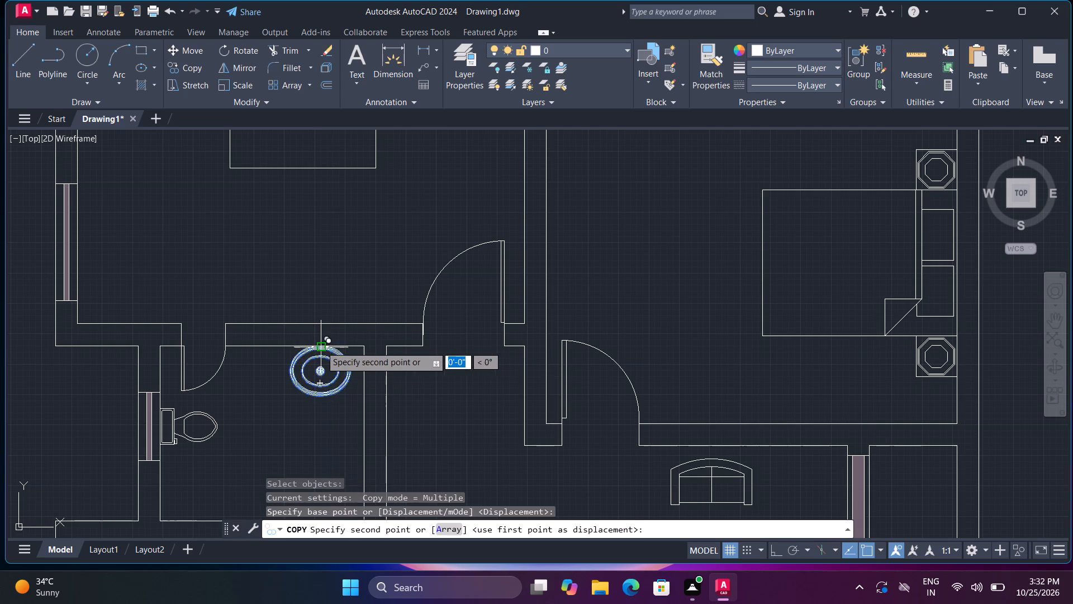
scroll(335, 347, "down", 4)
middle_click_drag(488, 315, 463, 423)
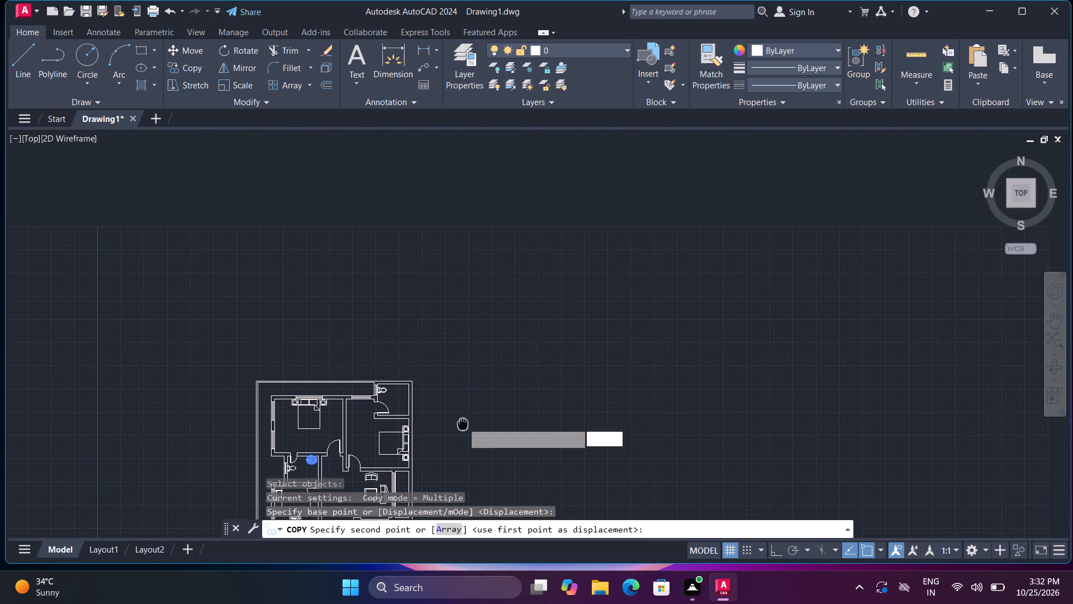
middle_click(463, 423)
middle_click(463, 423)
middle_click_drag(592, 247, 588, 263)
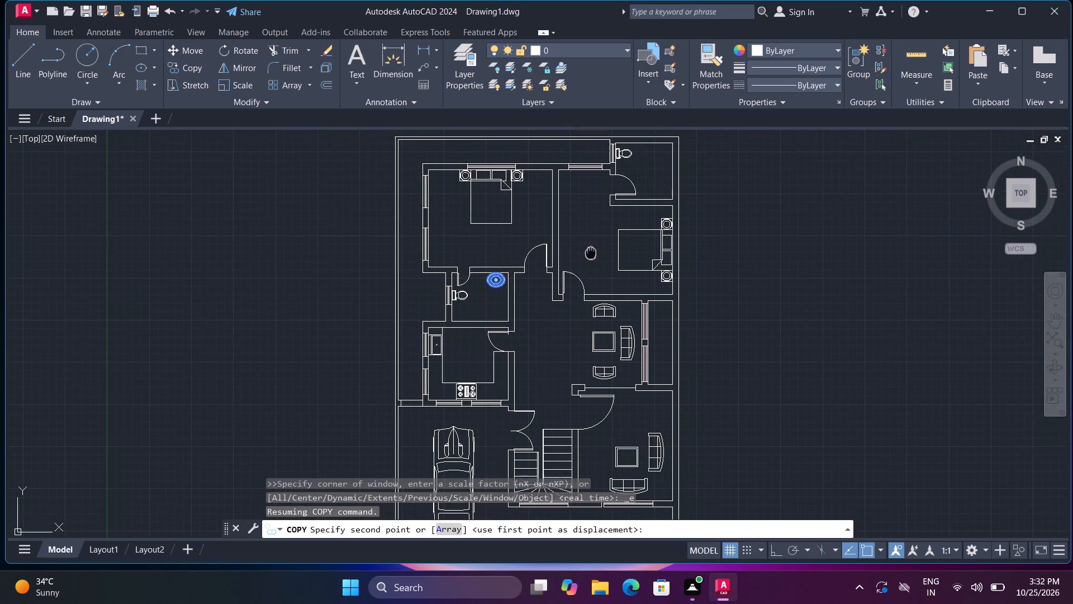
middle_click_drag(588, 263, 537, 443)
scroll(595, 337, "up", 4)
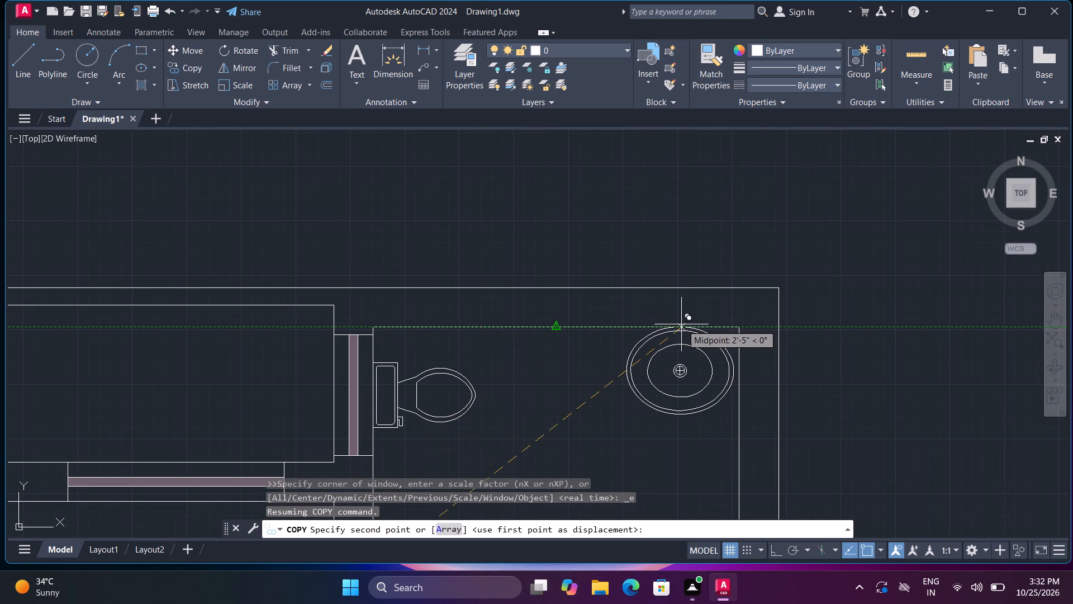
middle_click_drag(659, 406, 637, 286)
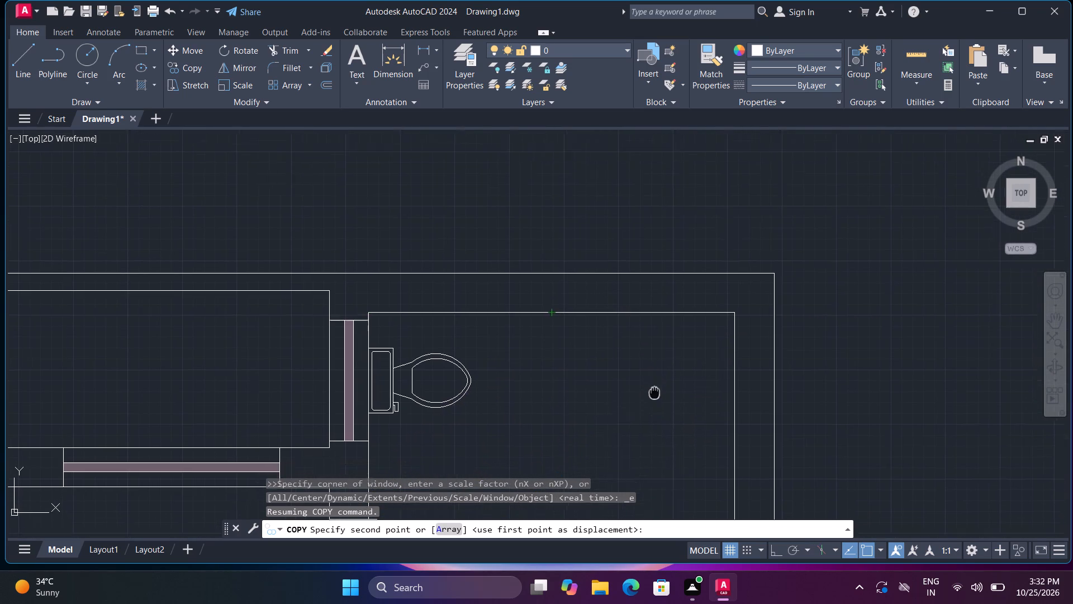
middle_click_drag(637, 286, 623, 228)
middle_click_drag(617, 371, 614, 190)
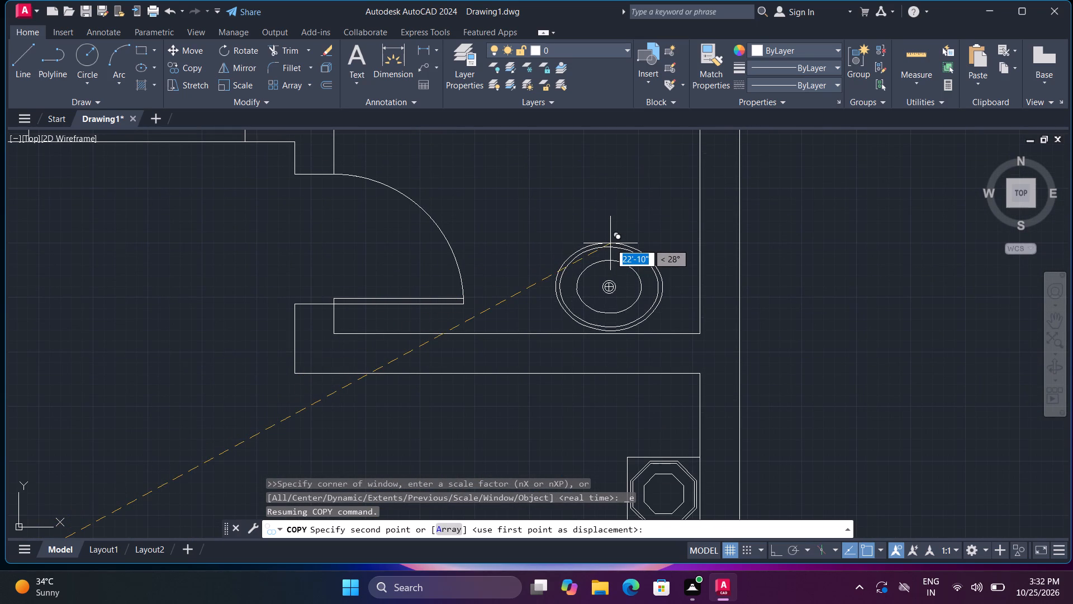
left_click(610, 246)
scroll(610, 246, "down", 3)
key("space")
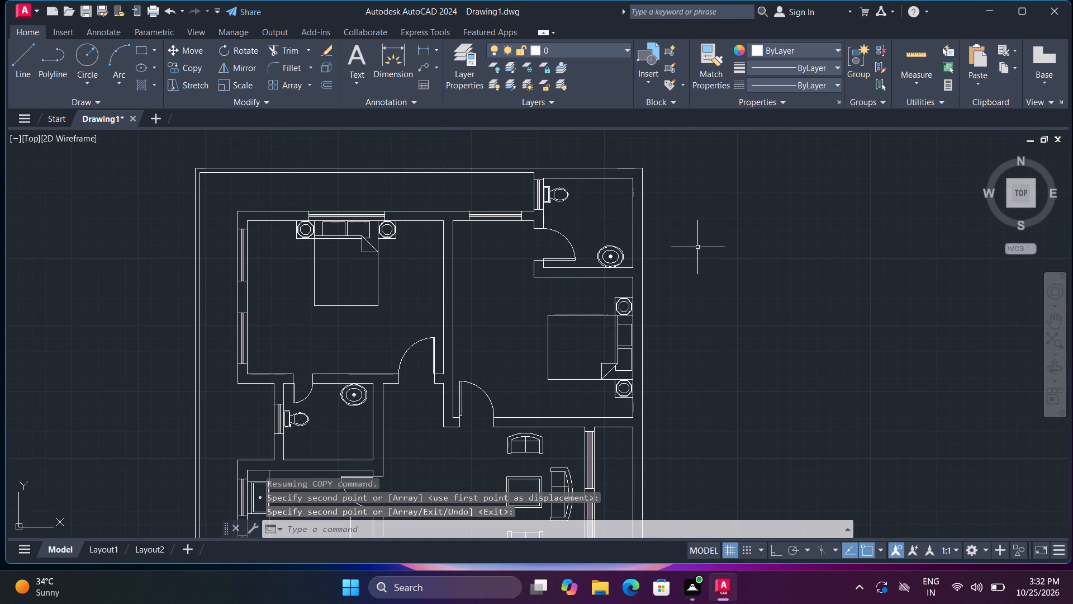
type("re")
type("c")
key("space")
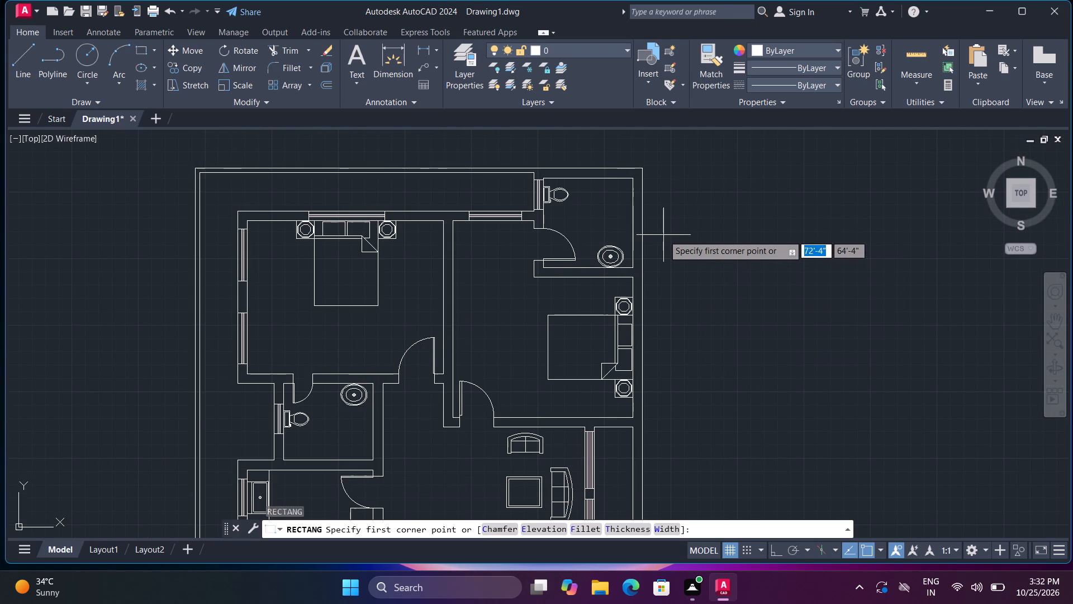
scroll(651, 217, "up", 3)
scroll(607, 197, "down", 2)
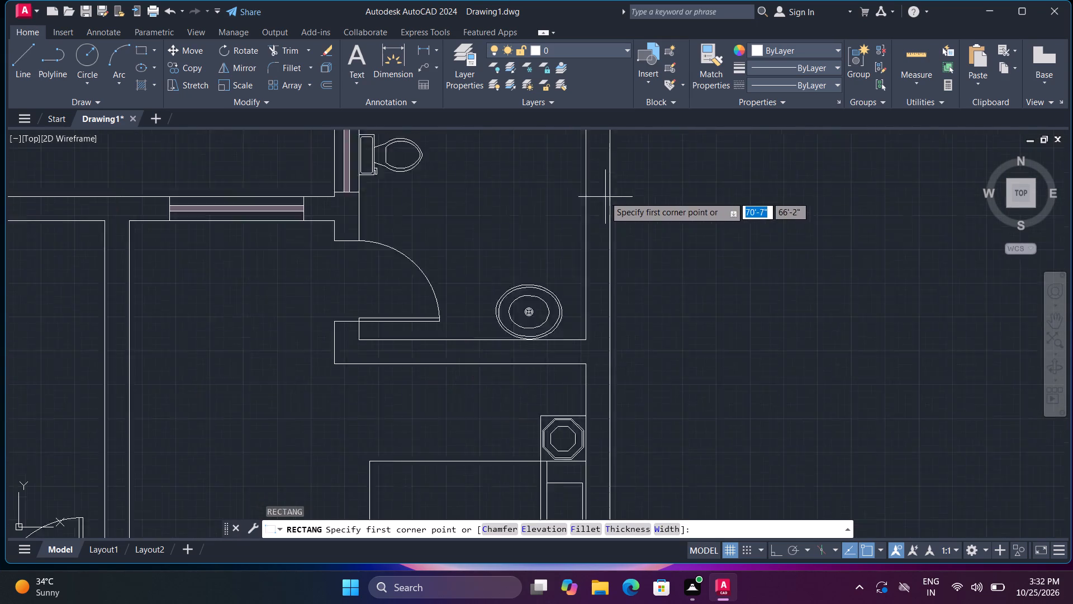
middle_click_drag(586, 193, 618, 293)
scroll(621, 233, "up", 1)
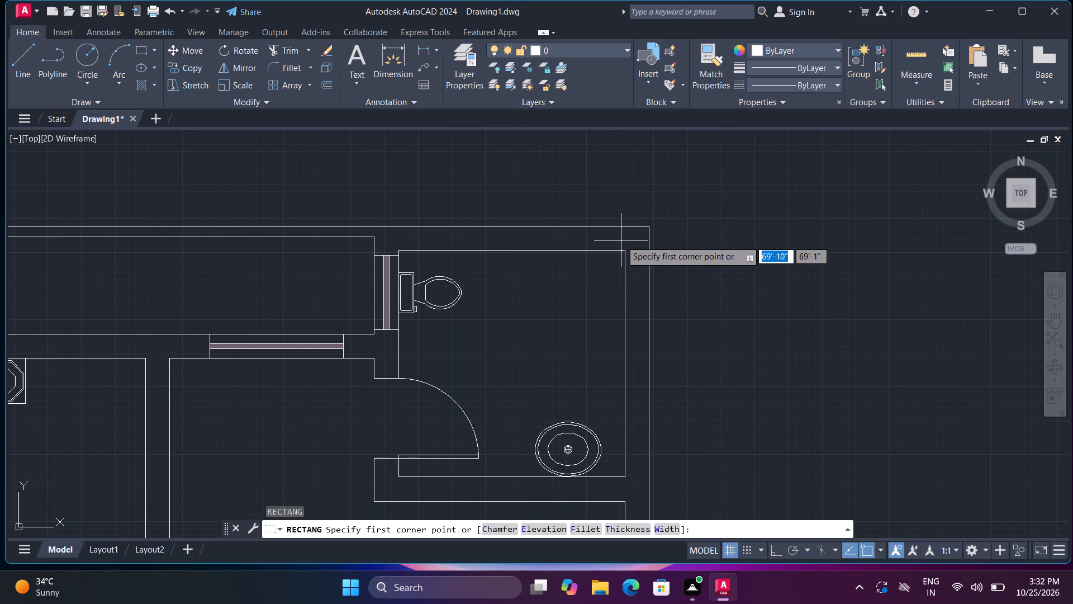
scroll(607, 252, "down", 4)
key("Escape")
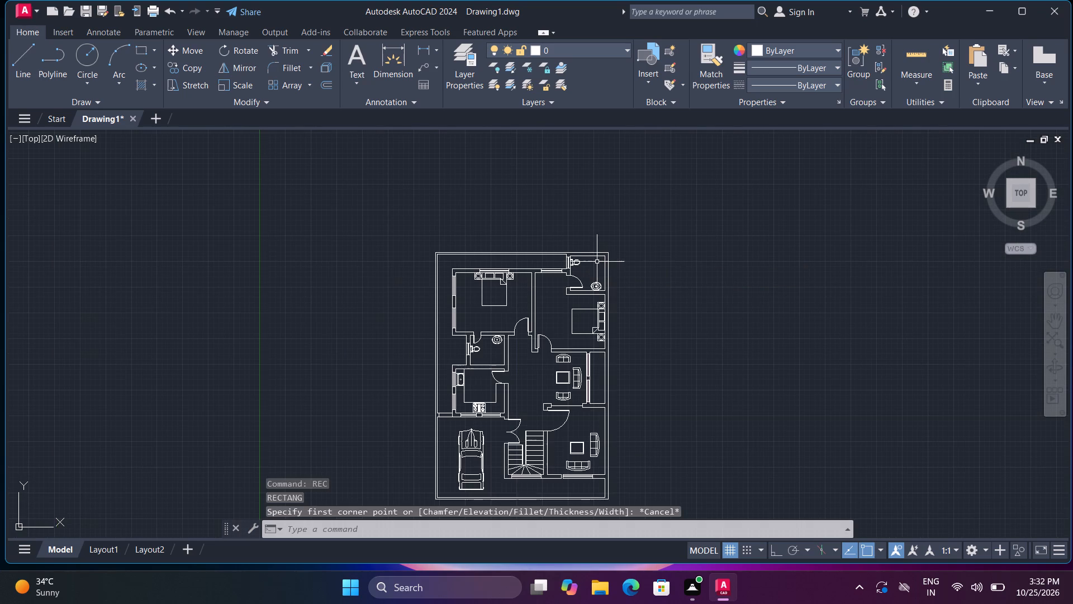
Insert the Bath Tub - 26 x 60 in. block from DesignCenter's House Designer.dwg into the empty space east of the plan.
key("ctrl+2")
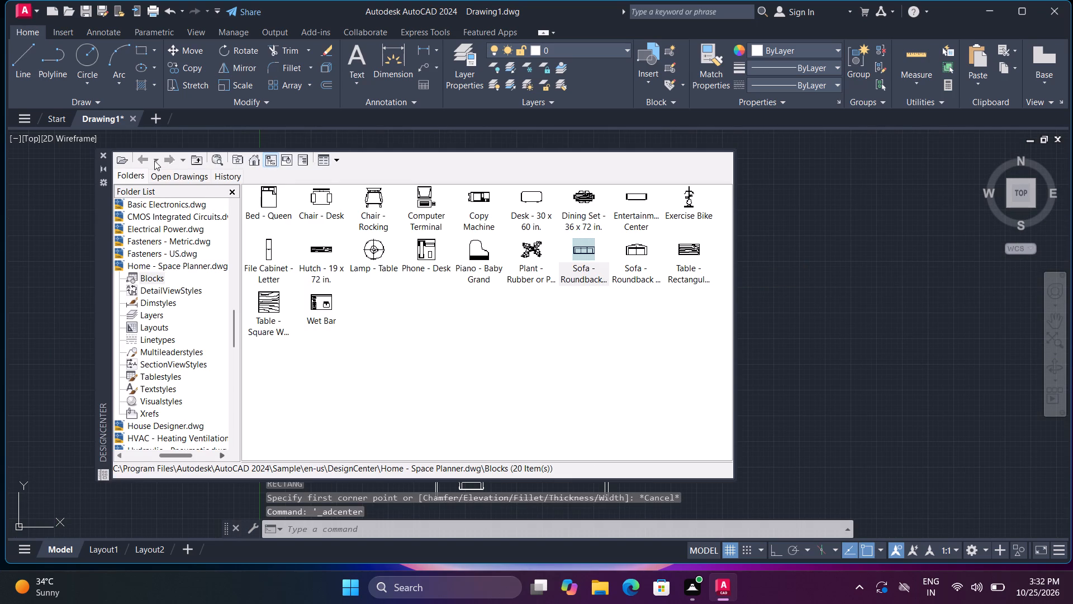
left_click(257, 160)
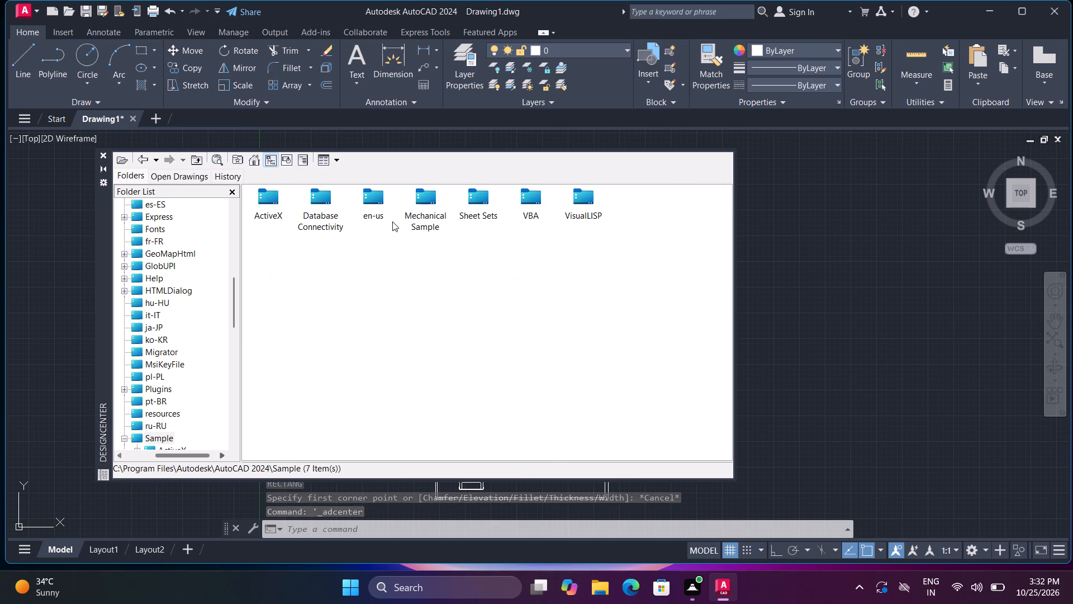
double_click(379, 198)
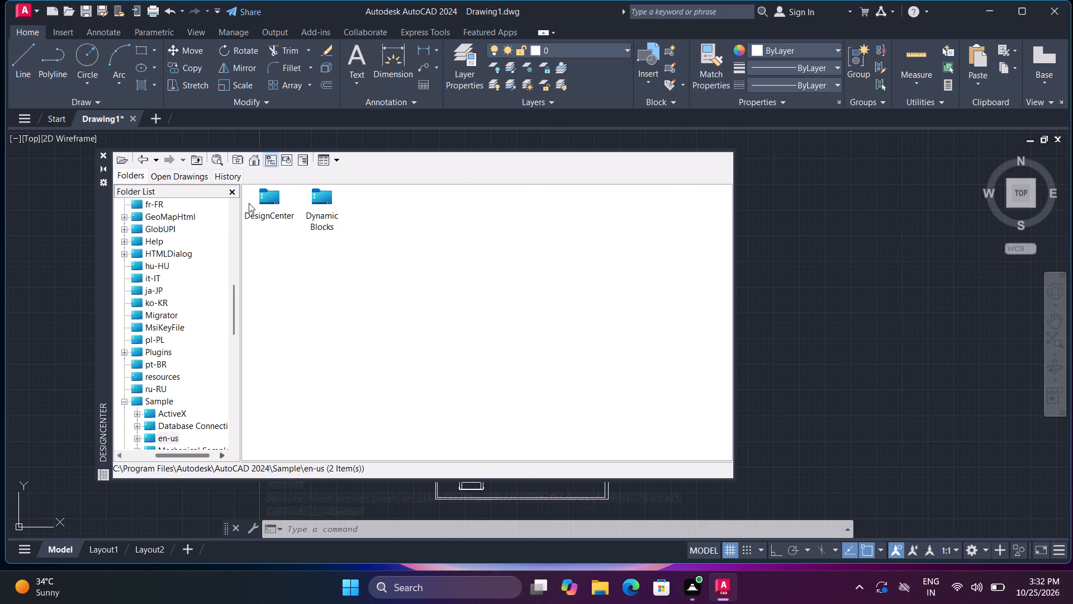
double_click(269, 205)
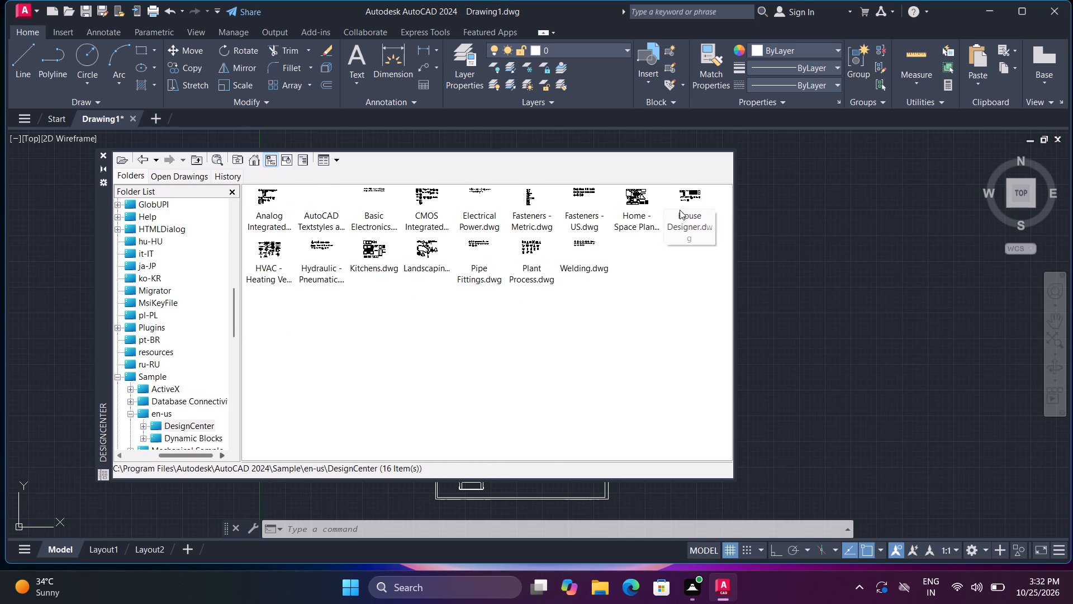
double_click(681, 209)
double_click(677, 207)
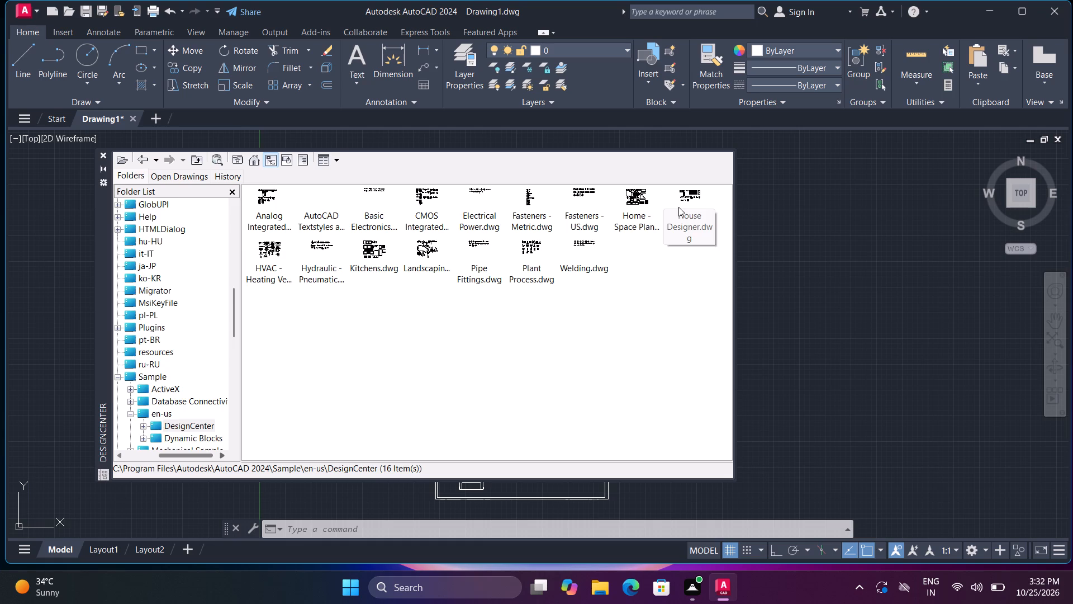
double_click(678, 207)
double_click(277, 202)
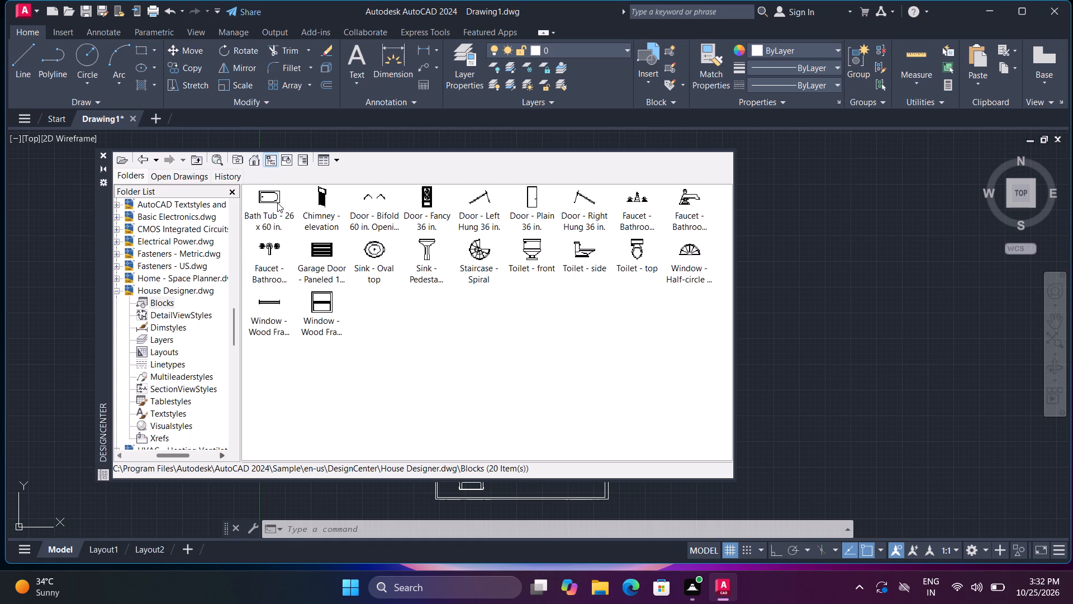
left_click_drag(277, 202, 804, 377)
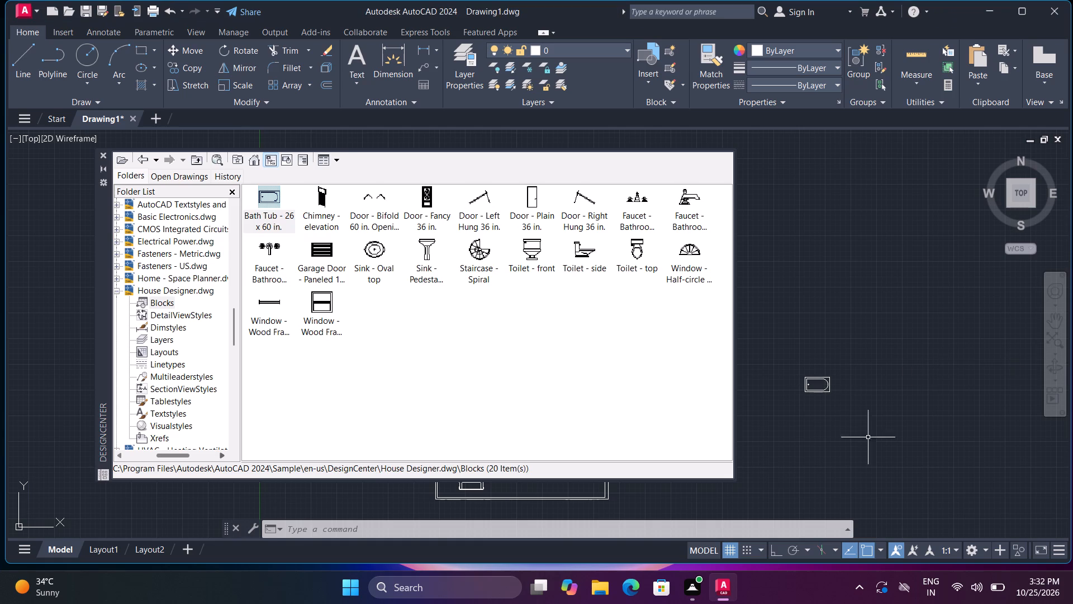
key("ctrl+2")
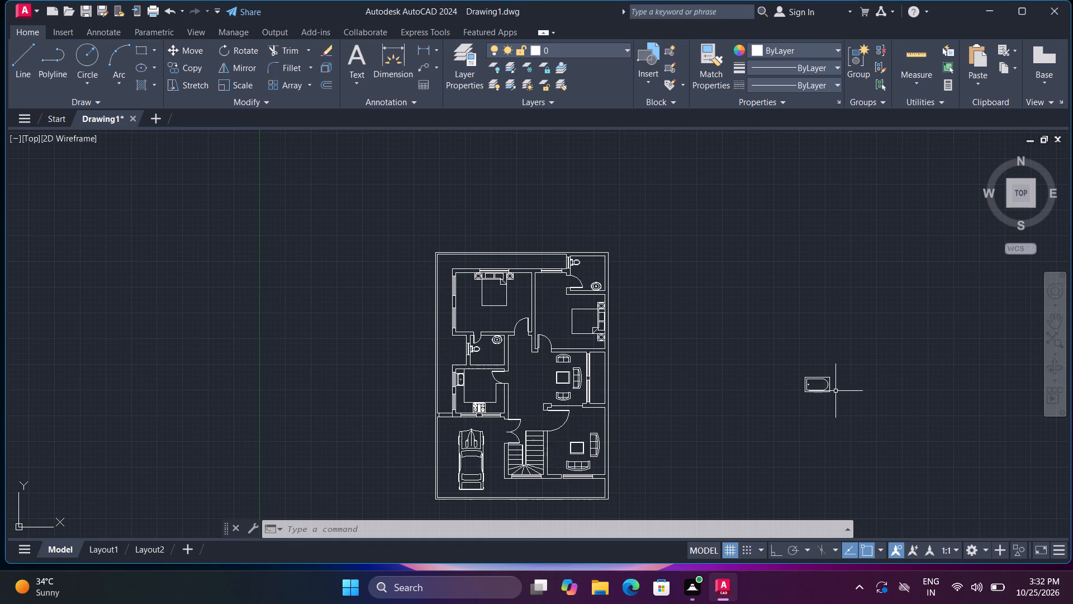
Move the bathtub by its top-right corner to the inner northeast corner of the northeast bathroom.
left_click(828, 387)
type("mn")
key("space")
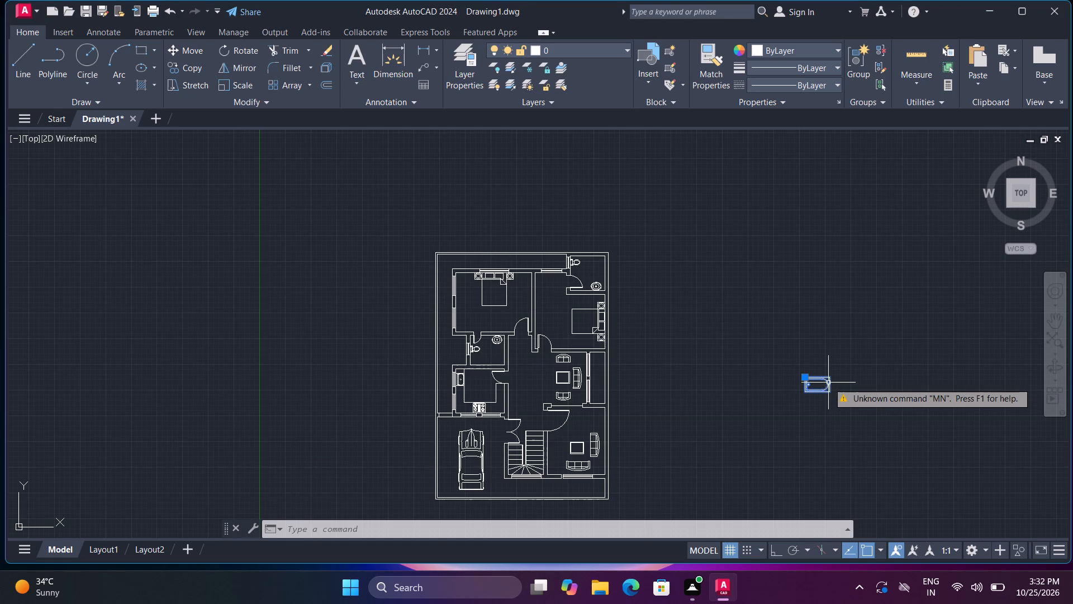
key("Escape")
type("m")
key("space")
left_click(828, 383)
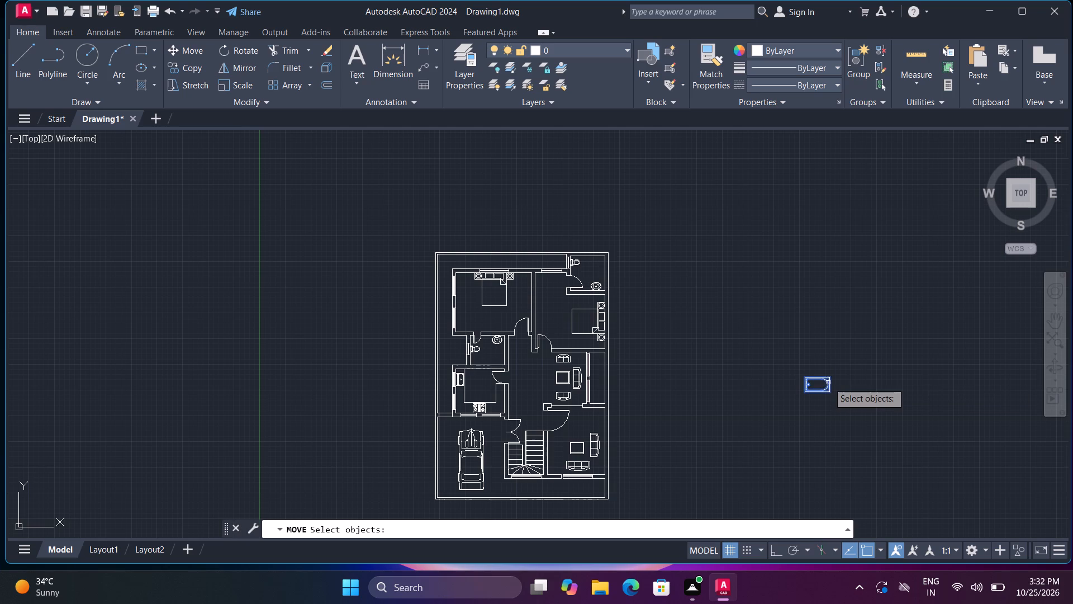
key("space")
left_click(831, 376)
scroll(604, 264, "up", 3)
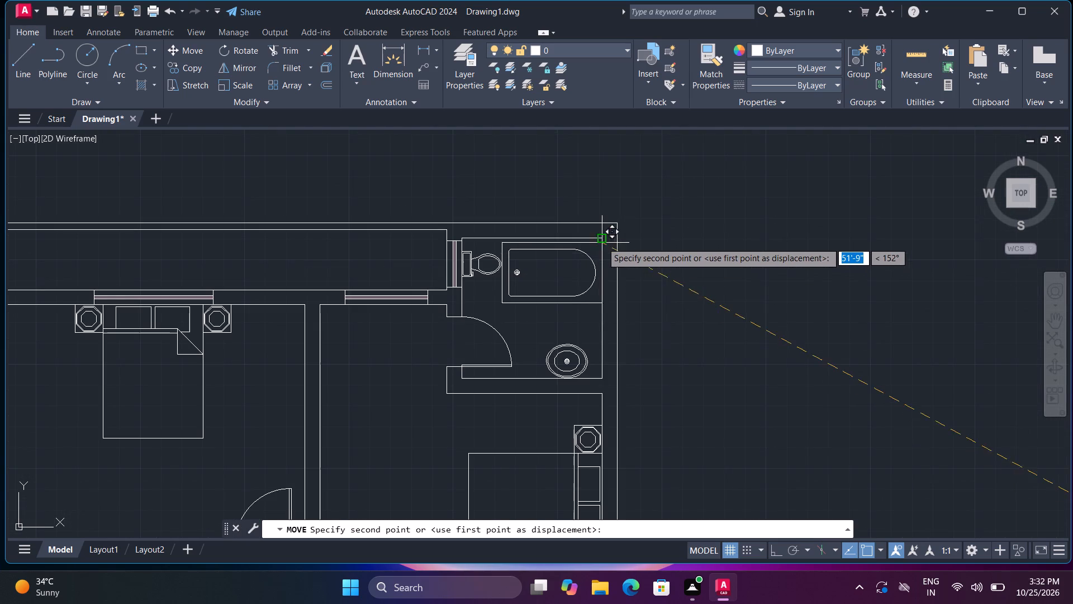
left_click(600, 240)
key("space")
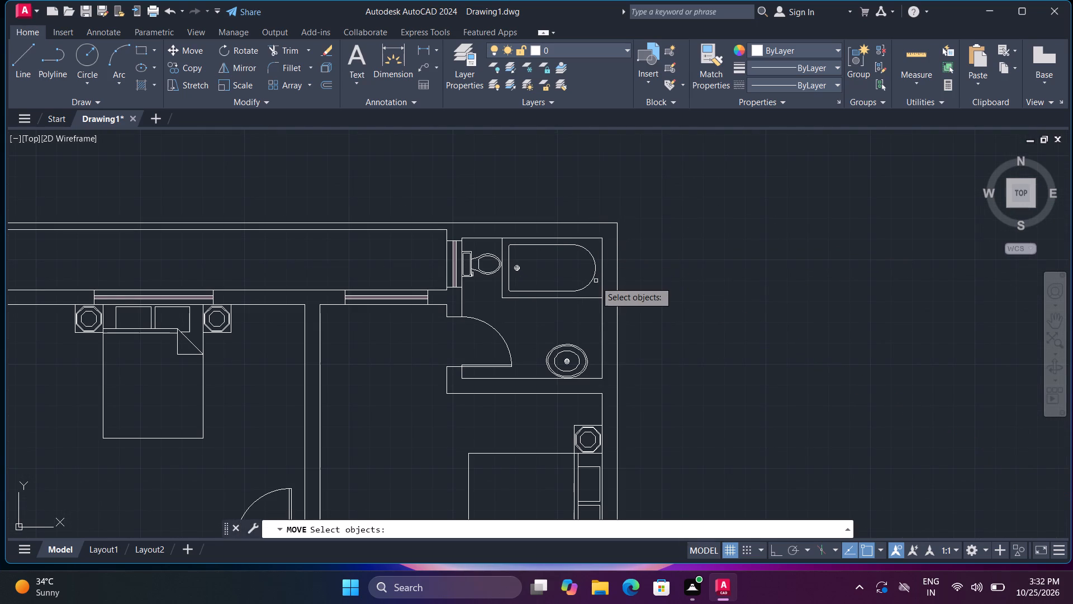
key("Escape")
Scale the bathtub down freehand about its northeast corner, keeping it tucked into the bathroom's northeast corner.
type("sc")
key("space")
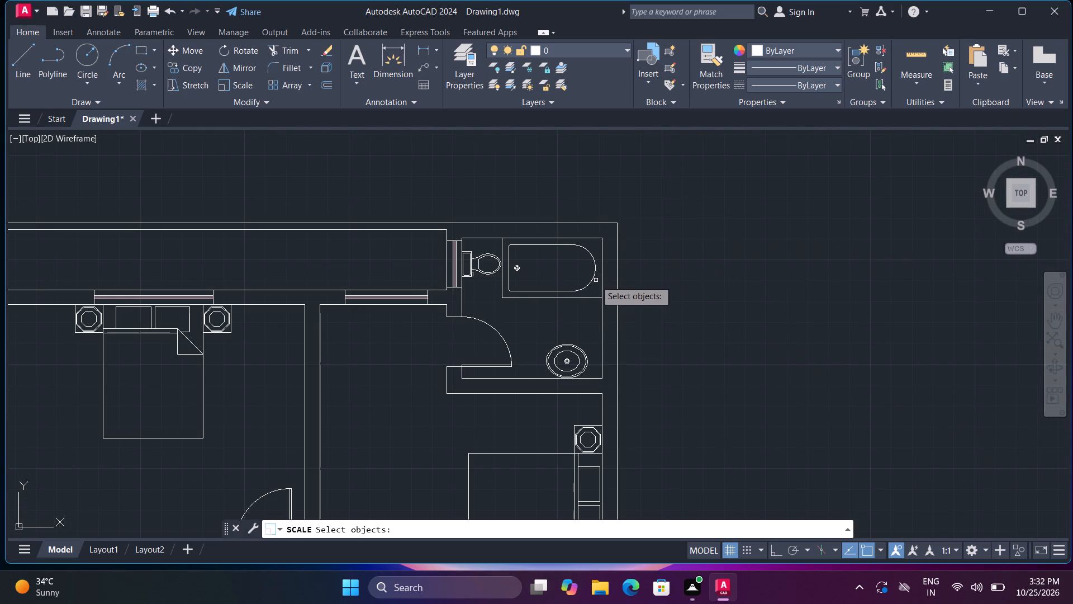
left_click(595, 275)
key("space")
left_click(600, 240)
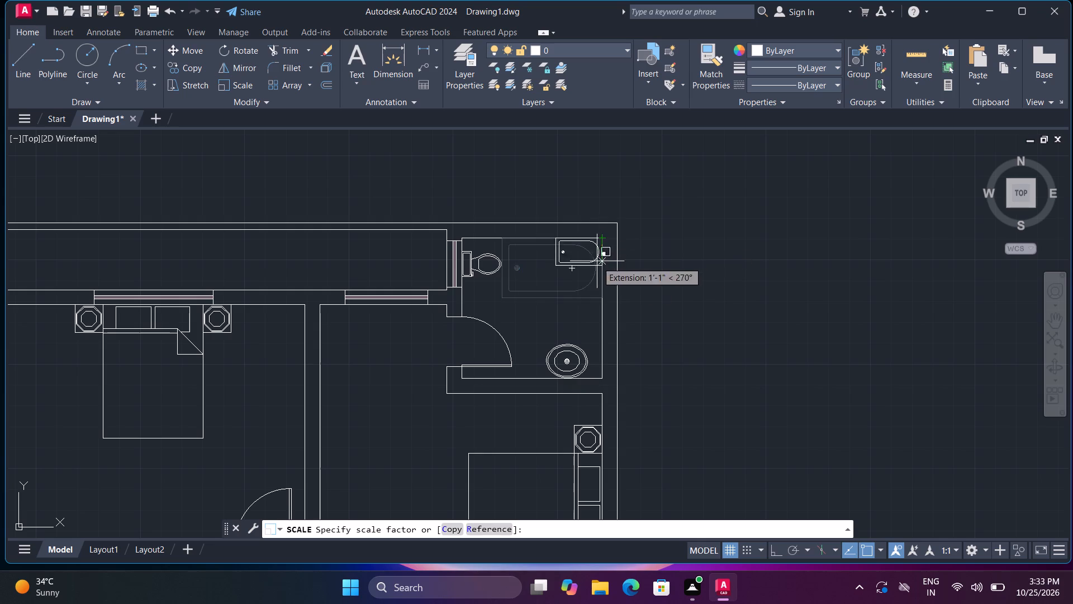
left_click(596, 270)
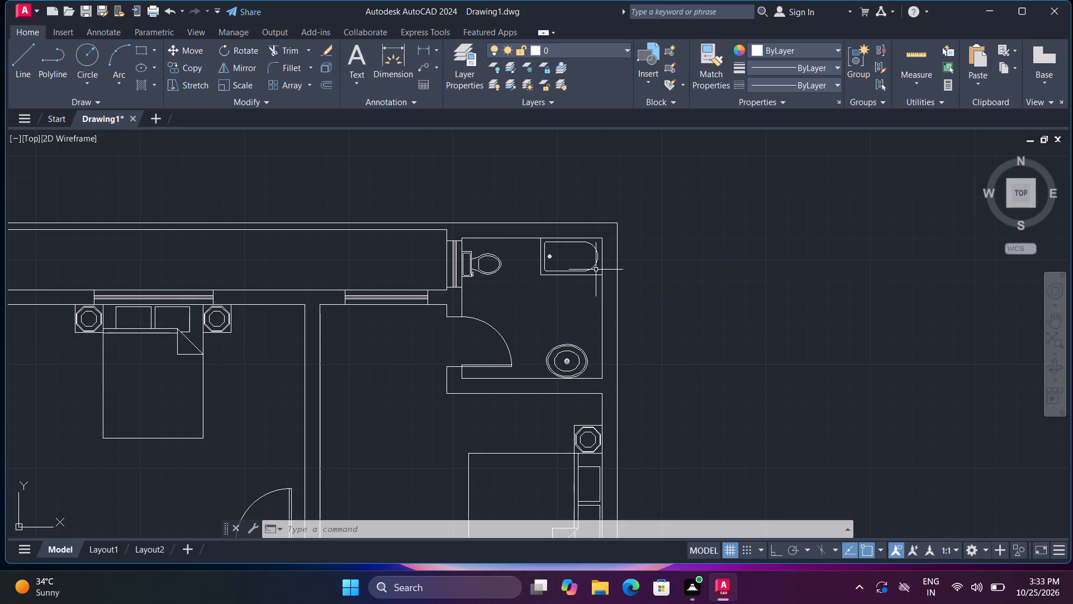
Copy the bathtub by its southeast corner to the inner southeast corner of the western bathroom.
type("co")
key("space")
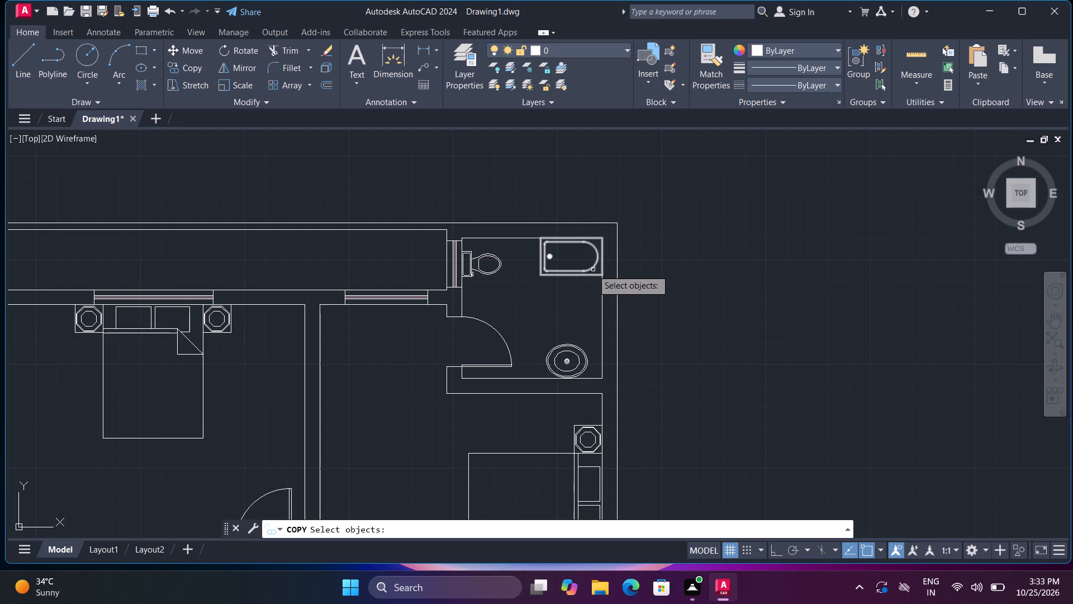
left_click(592, 270)
key("space")
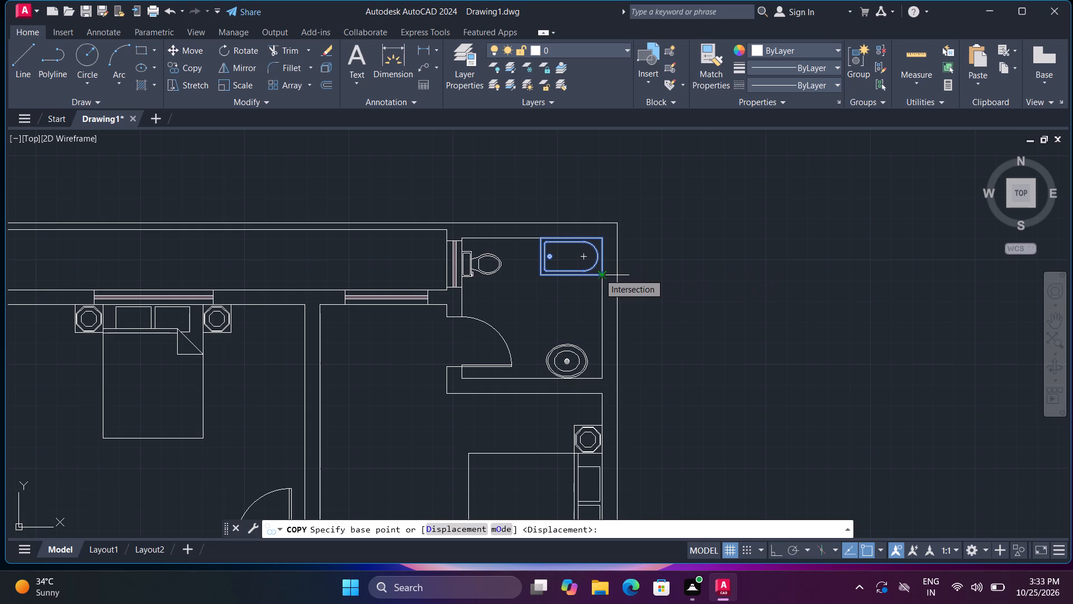
left_click(599, 273)
scroll(500, 348, "down", 2)
middle_click_drag(385, 440, 418, 355)
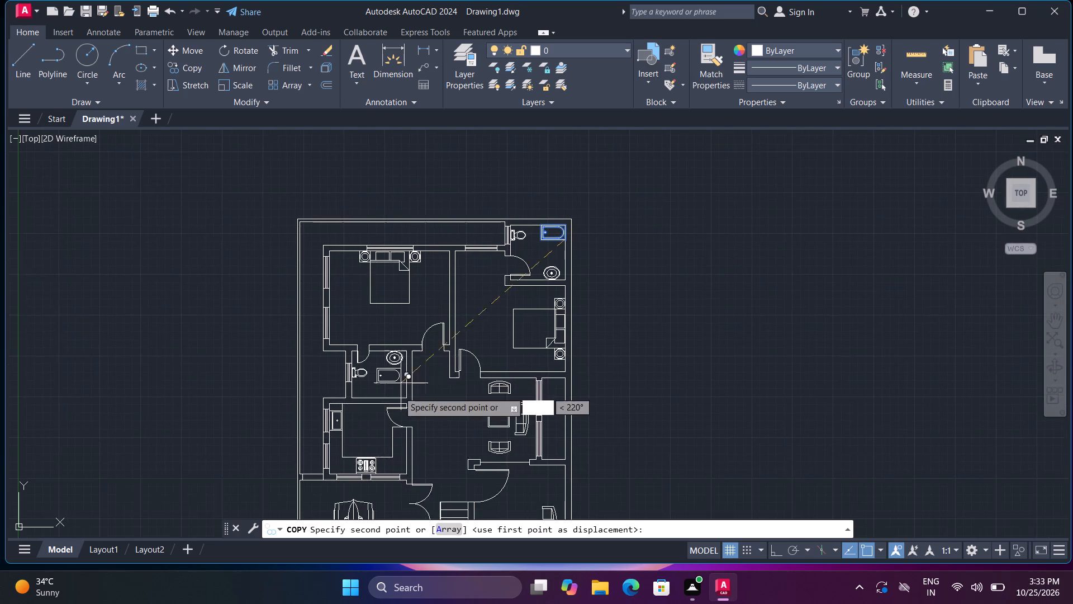
scroll(395, 404, "up", 3)
left_click(426, 388)
key("space")
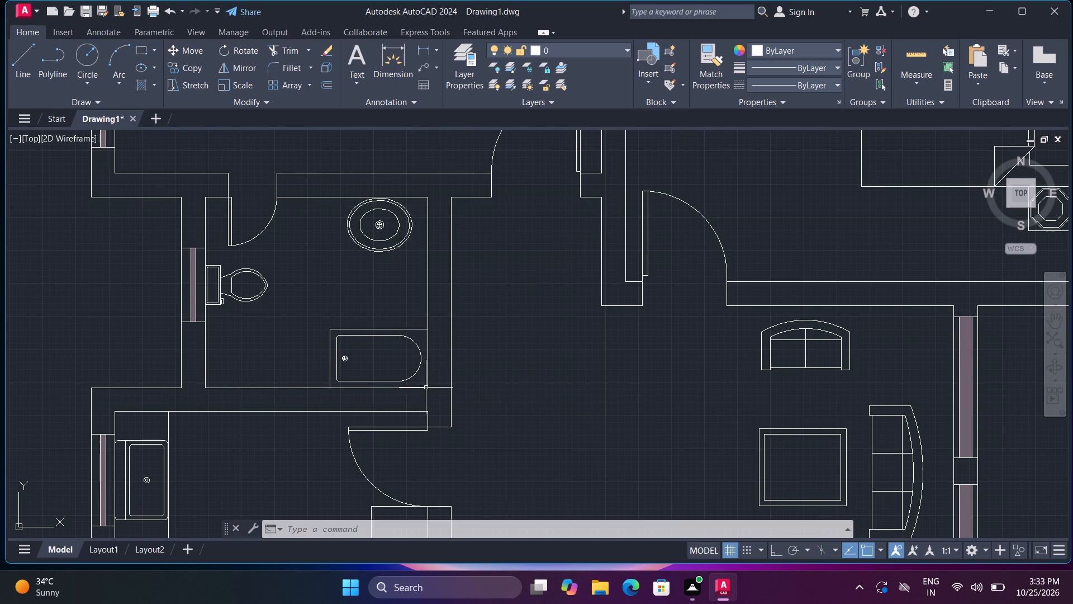
Apply a solid black fill from the Hatches and Fills palette to the wall at the northwest bedroom's southwest corner.
scroll(433, 381, "down", 2)
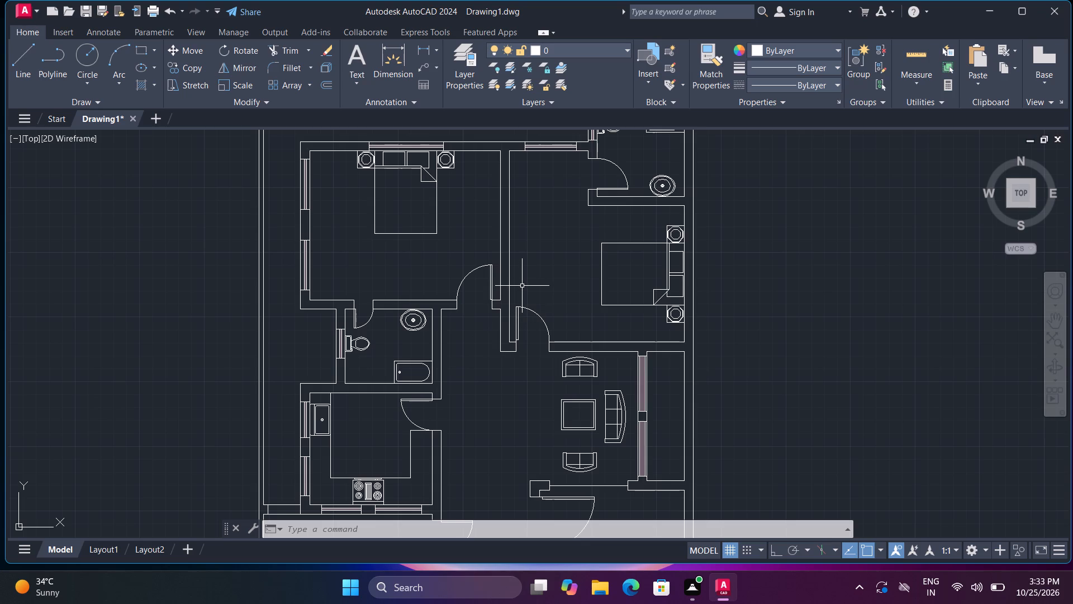
key("ctrl+3")
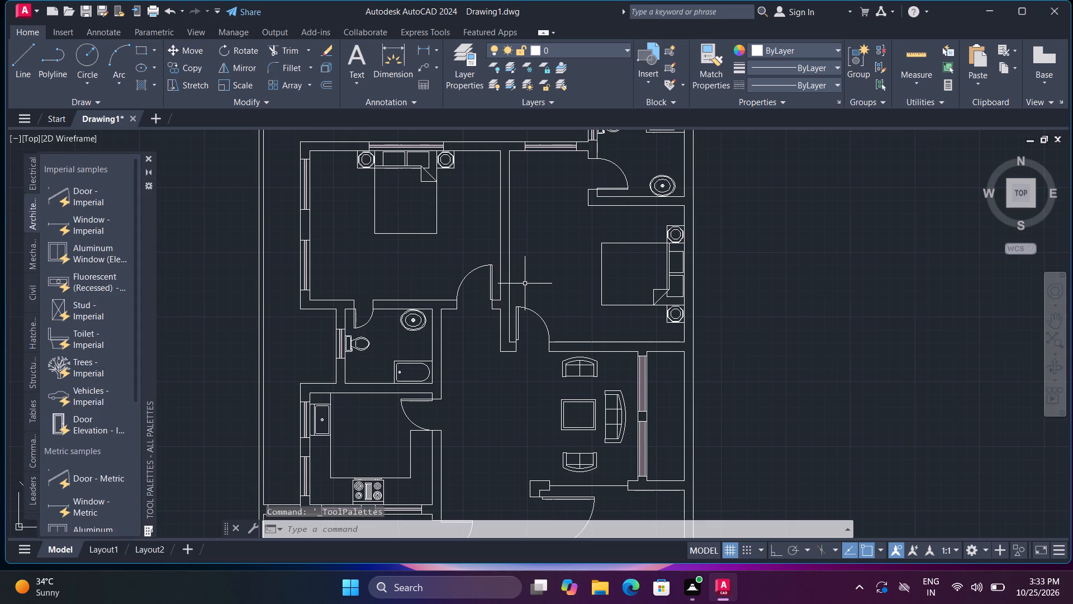
left_click(33, 341)
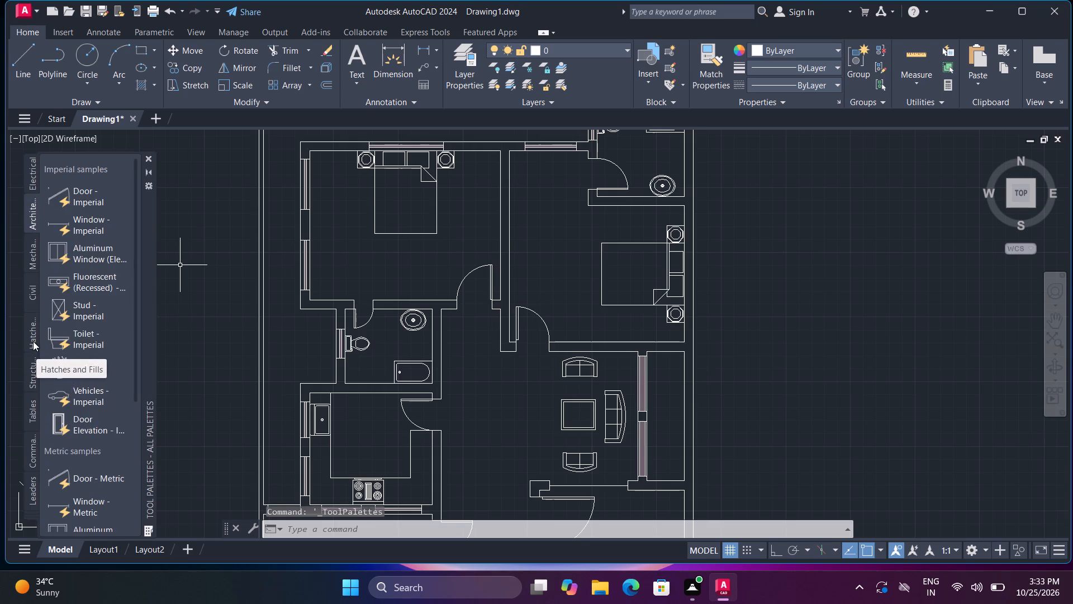
left_click(93, 310)
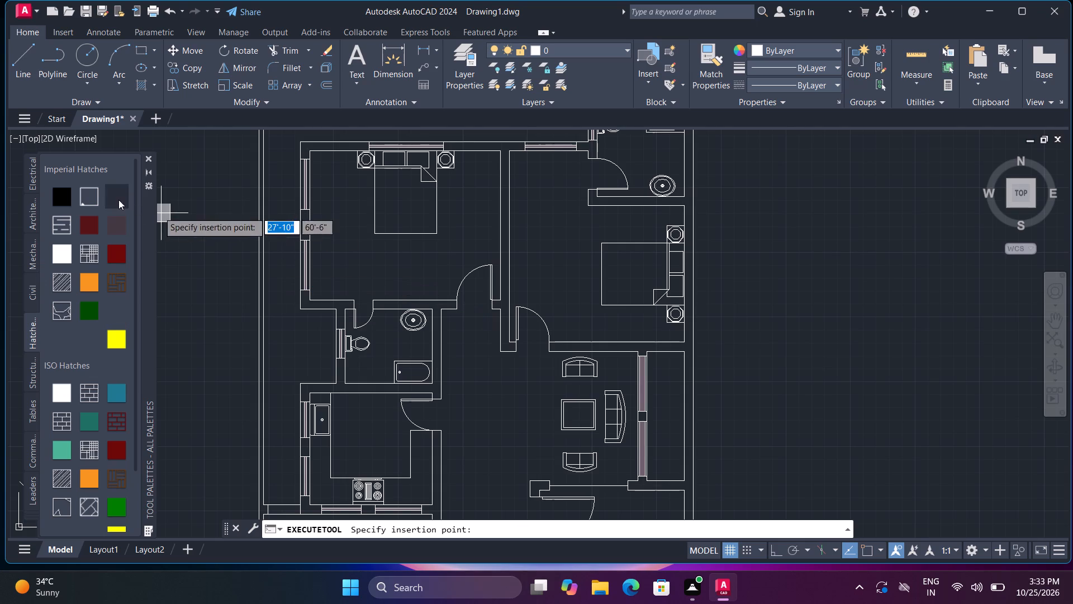
left_click(58, 392)
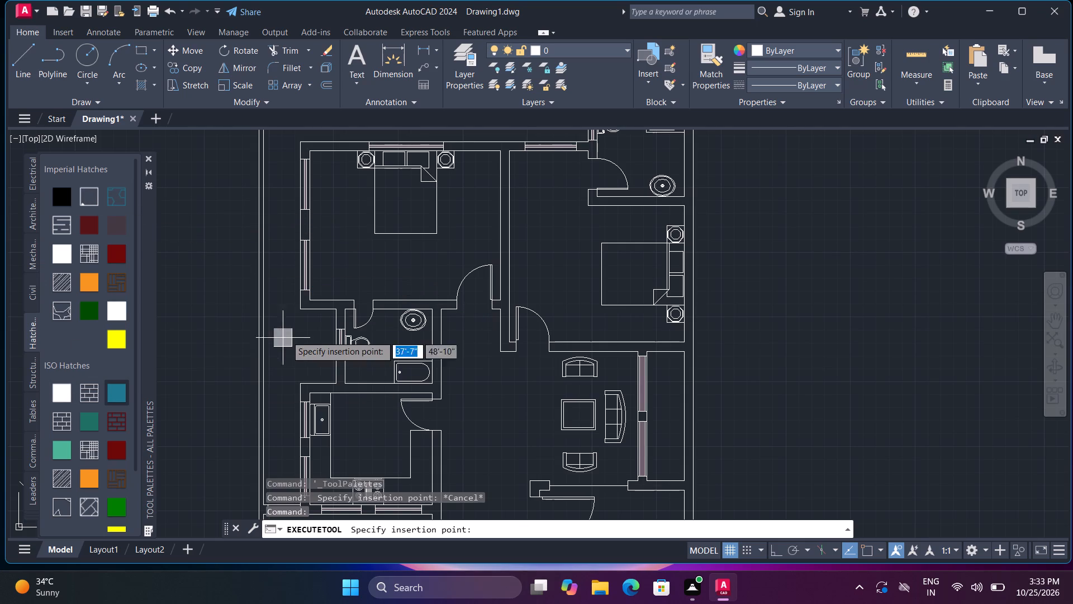
left_click(325, 305)
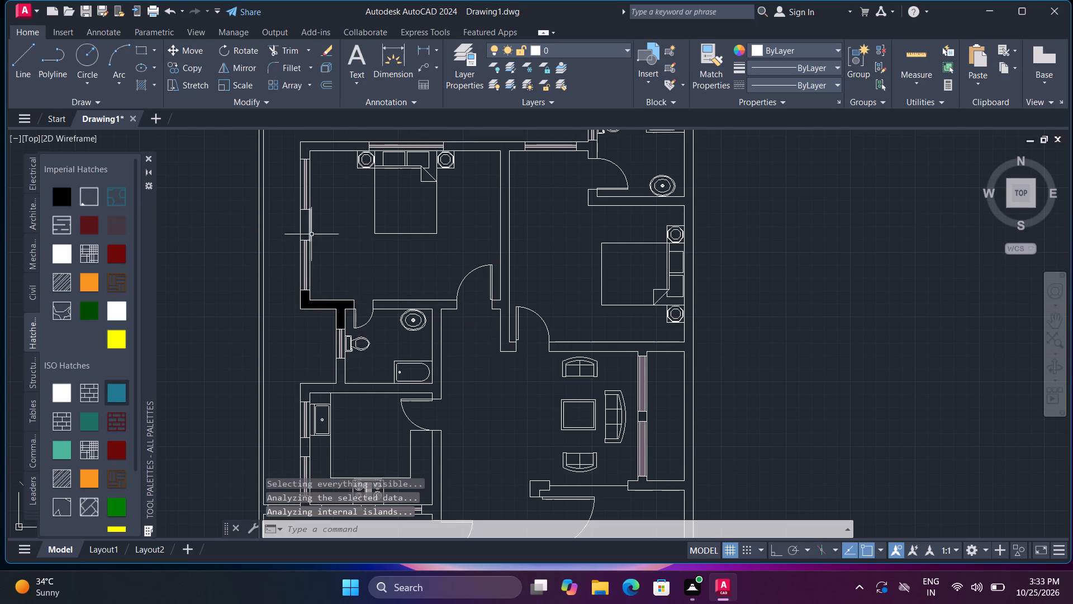
Fill the northwest bedroom's remaining west and north wall segments, the wall between the bedrooms, and the wall piece beside the northeast bathroom in solid black.
key("space")
left_click(304, 224)
key("space")
left_click(303, 150)
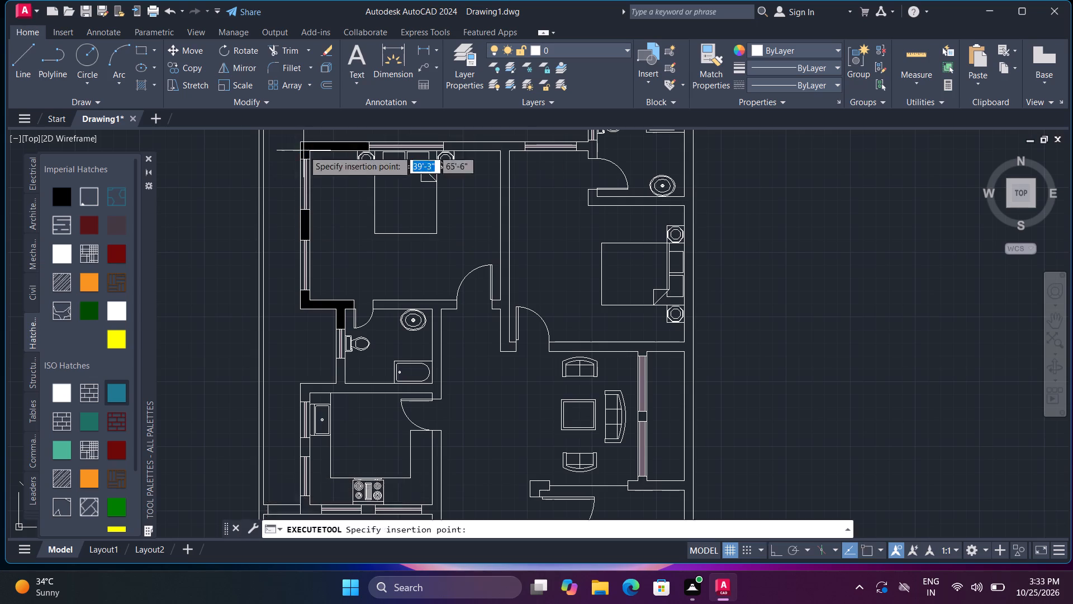
key("space")
left_click(482, 147)
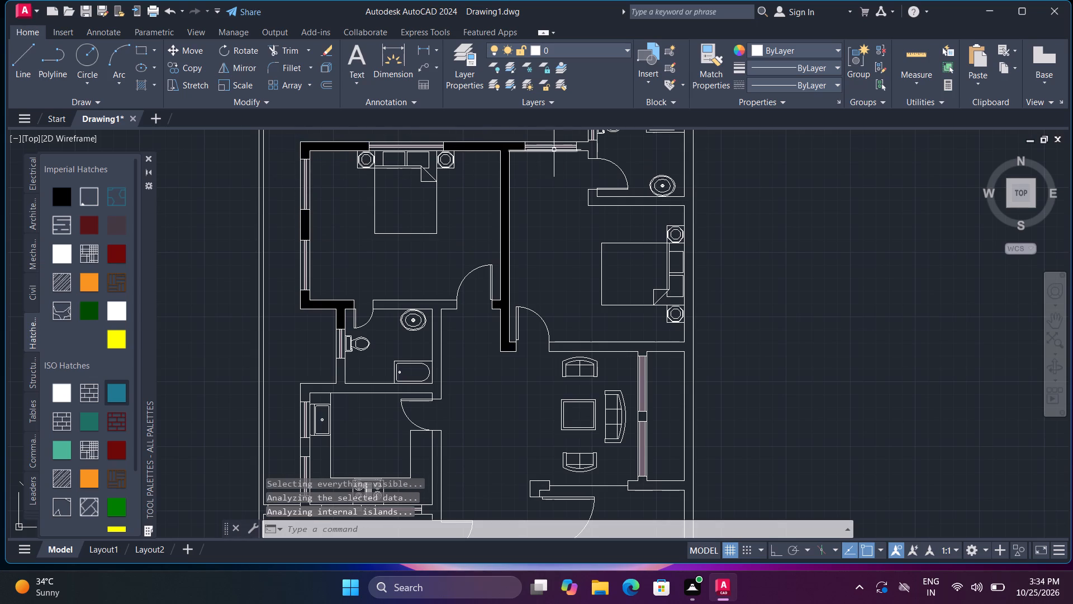
key("space")
left_click(596, 150)
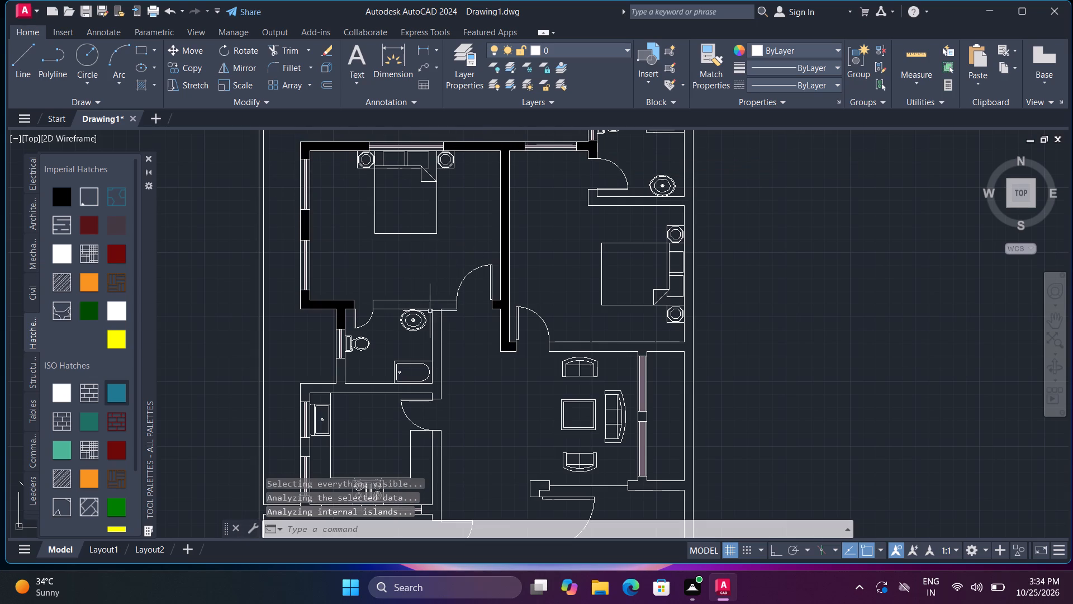
Fill the western bathroom's connected walls, the pier between the kitchen's west windows, and the kitchen's southwest wall corner in solid black.
key("space")
left_click(435, 304)
middle_click_drag(395, 374, 383, 346)
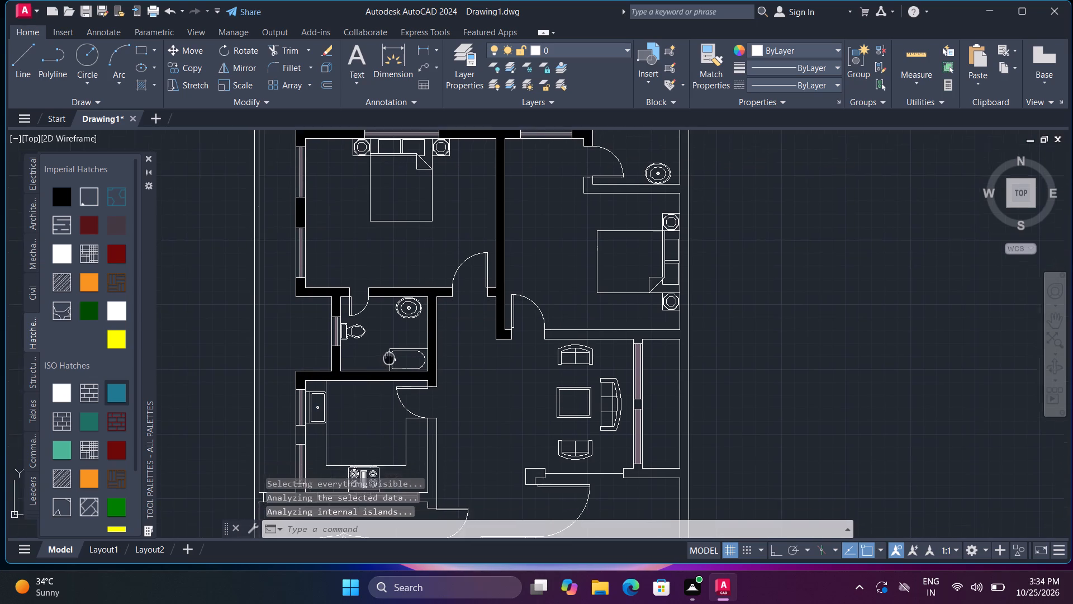
middle_click_drag(383, 346, 379, 325)
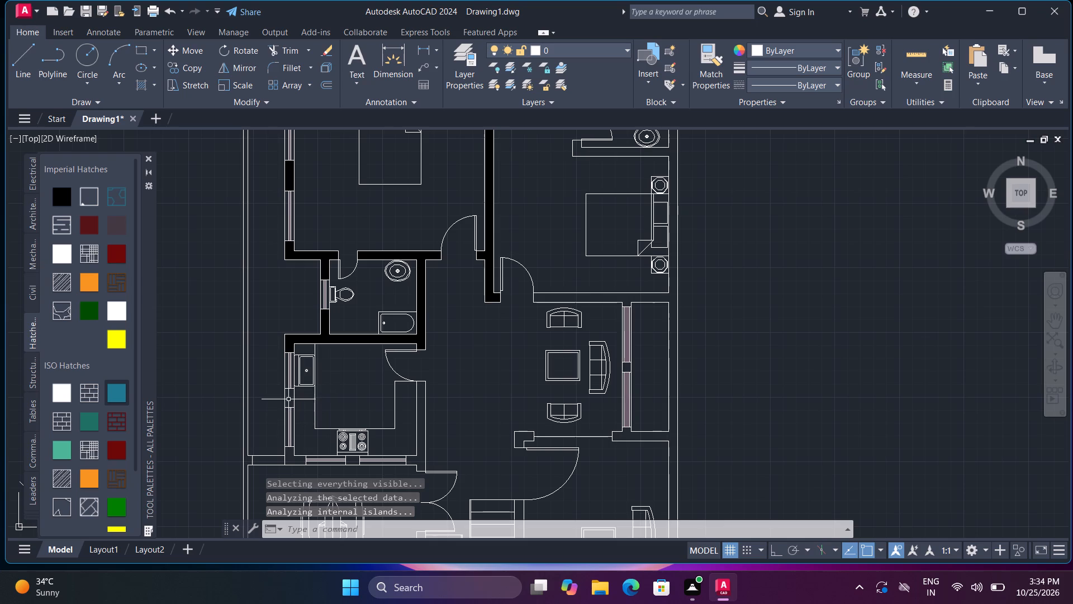
key("space")
left_click(291, 396)
key("space")
left_click(289, 456)
Fill the outer boundary wall, the kitchen's east wall, and the pier between the kitchen's south windows in solid black.
key("space")
left_click(247, 459)
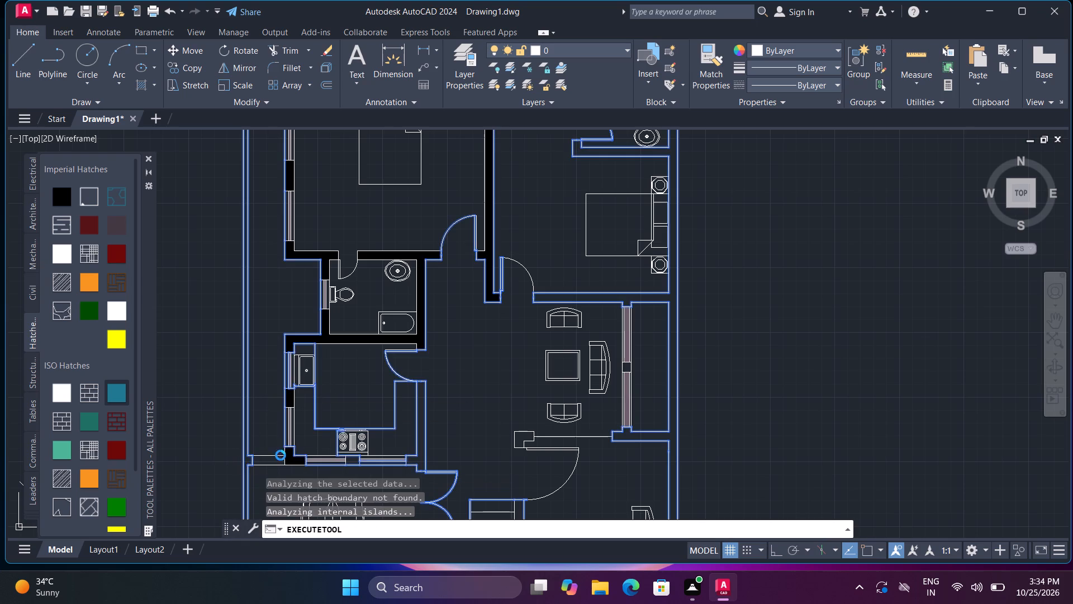
key("space")
left_click(420, 456)
key("space")
left_click(350, 461)
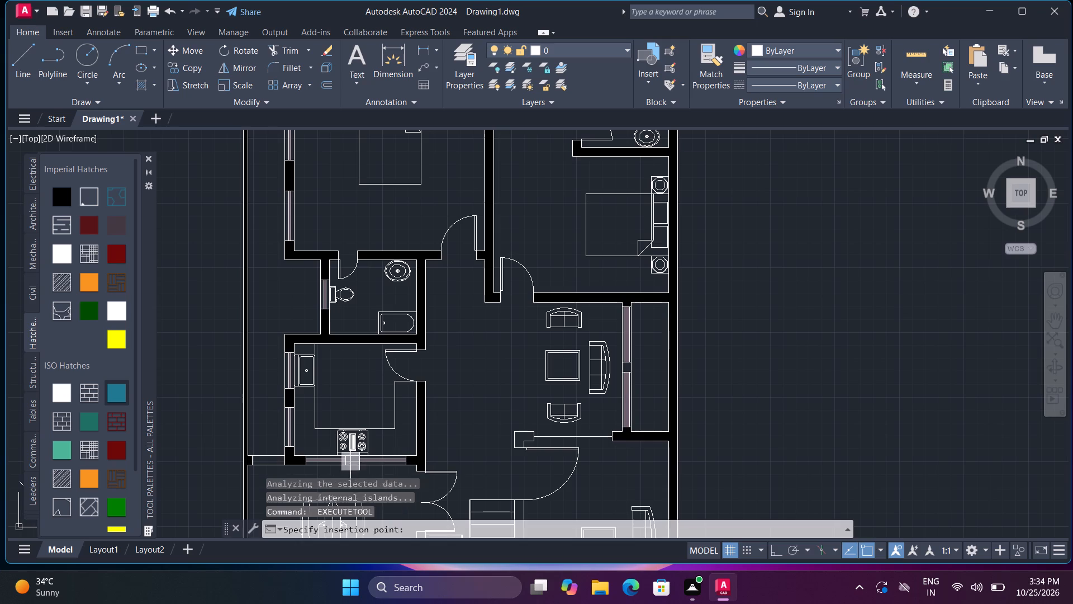
Fill the wall stub beside the southeast living room's door and the wall between that room and the staircase in solid black.
middle_click_drag(470, 394, 335, 305)
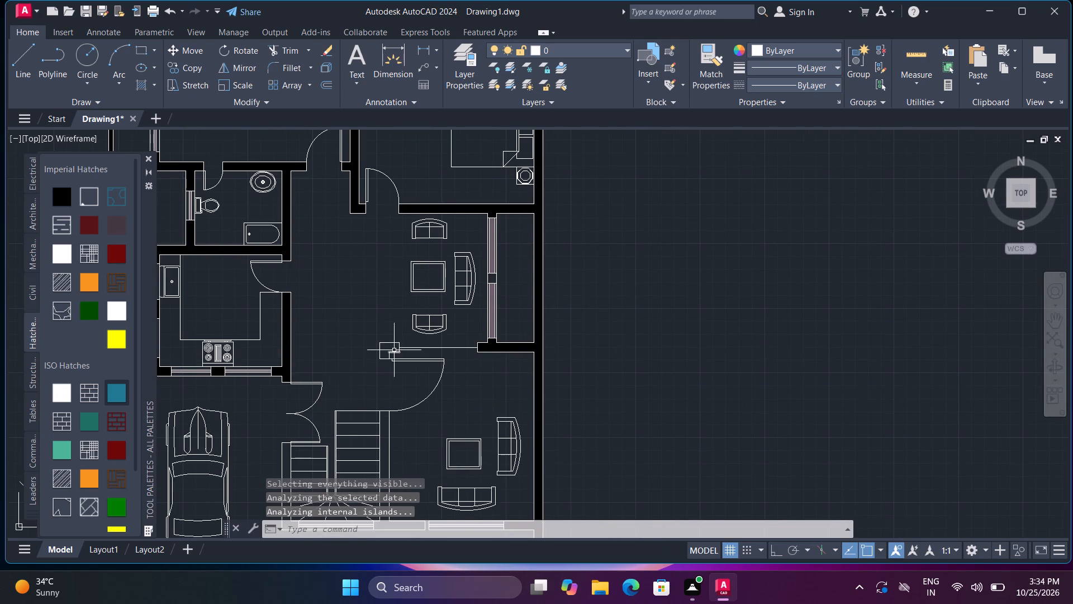
key("space")
left_click(390, 346)
key("space")
left_click(384, 420)
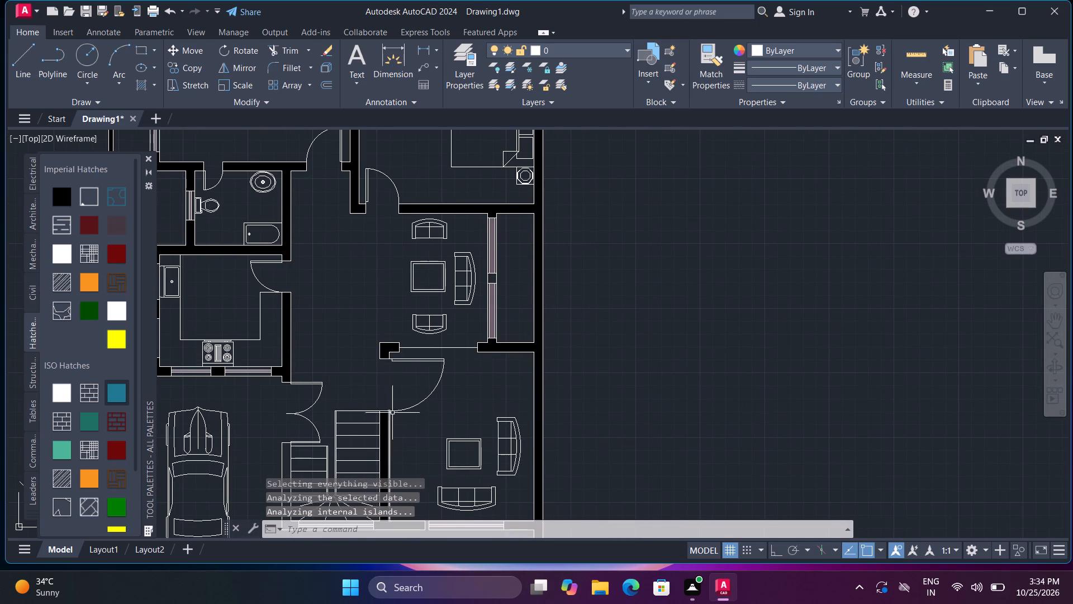
middle_click_drag(386, 398, 369, 341)
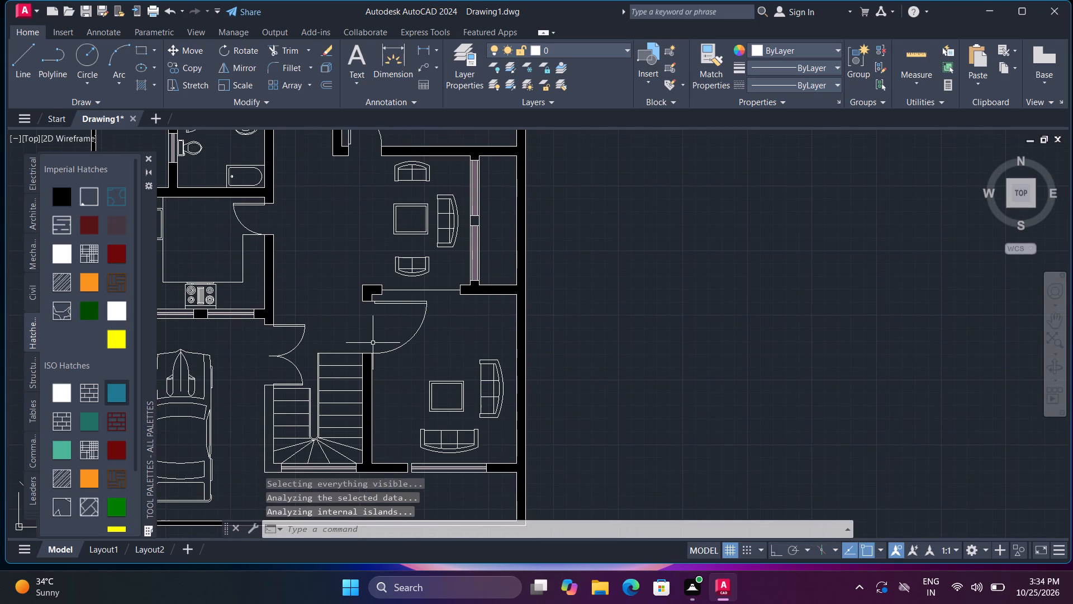
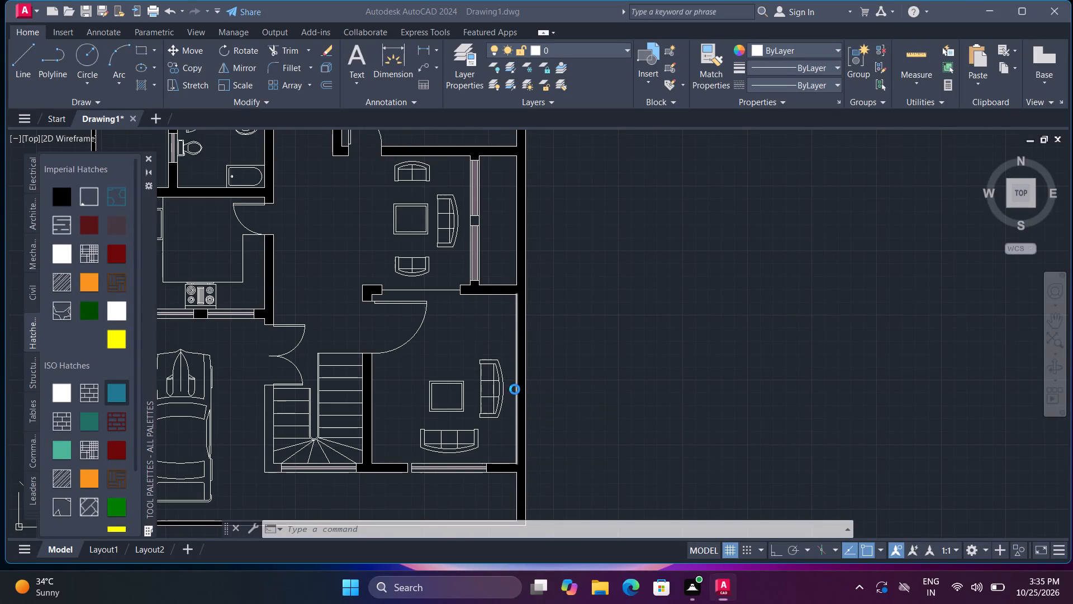
Look over the wall fills across the whole floor plan, from the southern boundary up to the northern bedrooms and bathrooms.
left_click(596, 441)
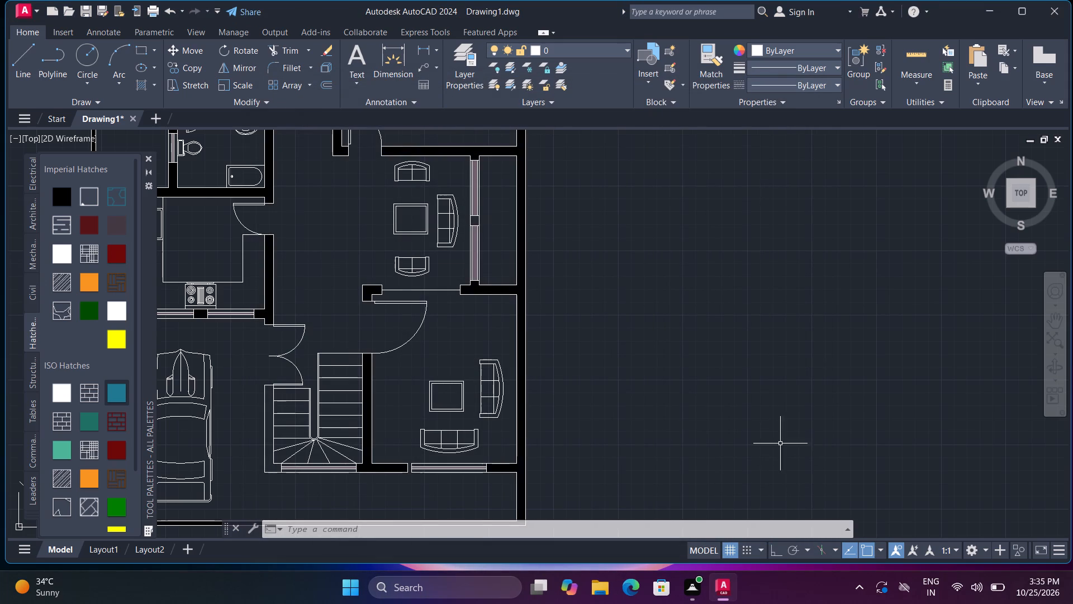
middle_click_drag(588, 397, 610, 237)
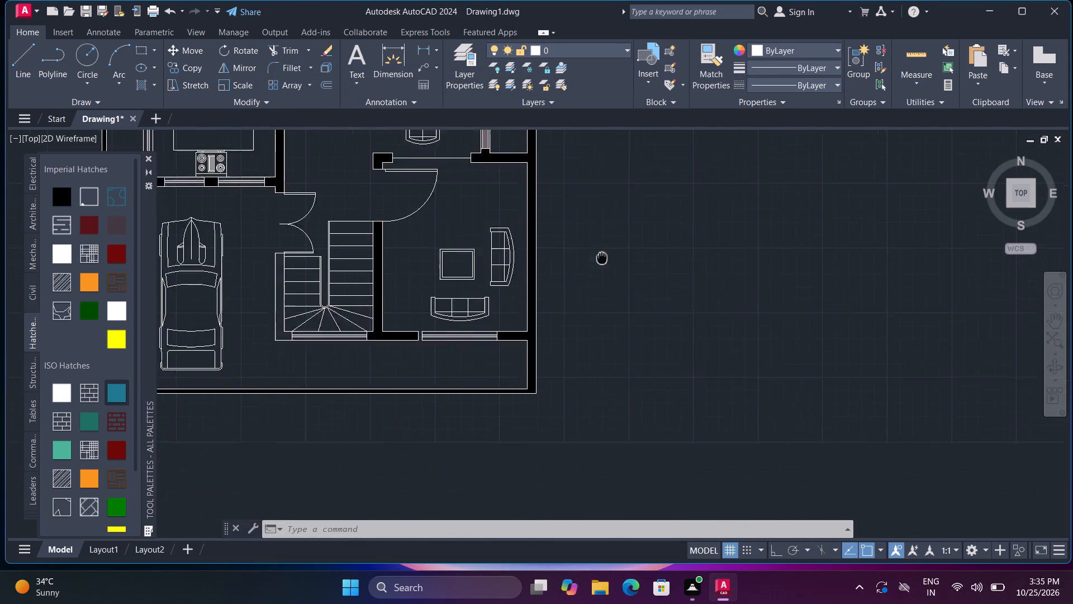
middle_click_drag(610, 237, 618, 224)
middle_click_drag(495, 320, 644, 417)
middle_click_drag(617, 298, 587, 465)
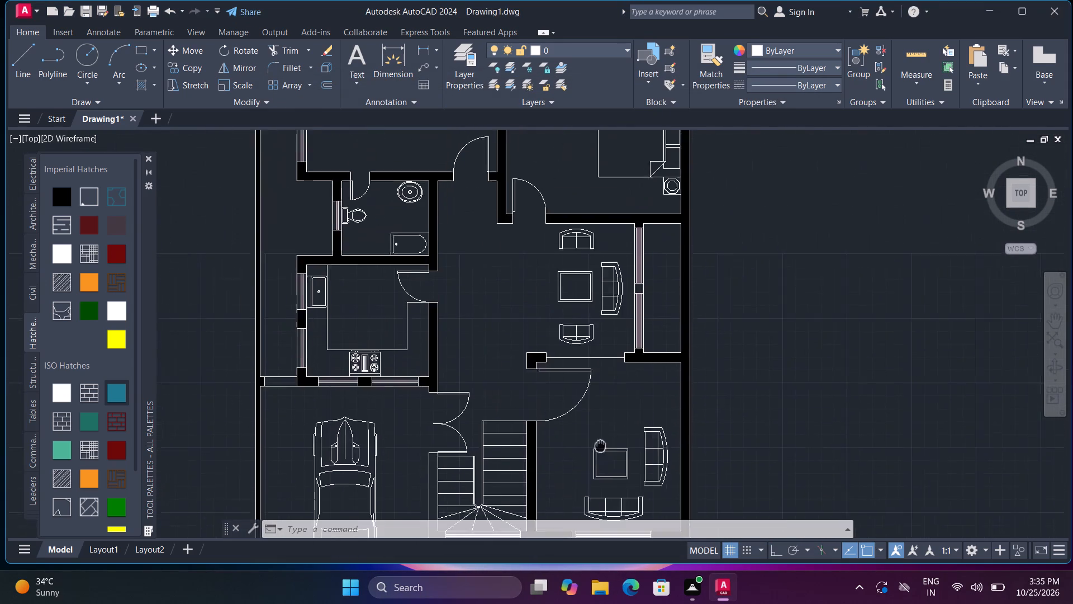
middle_click_drag(587, 465, 583, 470)
middle_click_drag(595, 341, 595, 474)
middle_click_drag(593, 393, 599, 485)
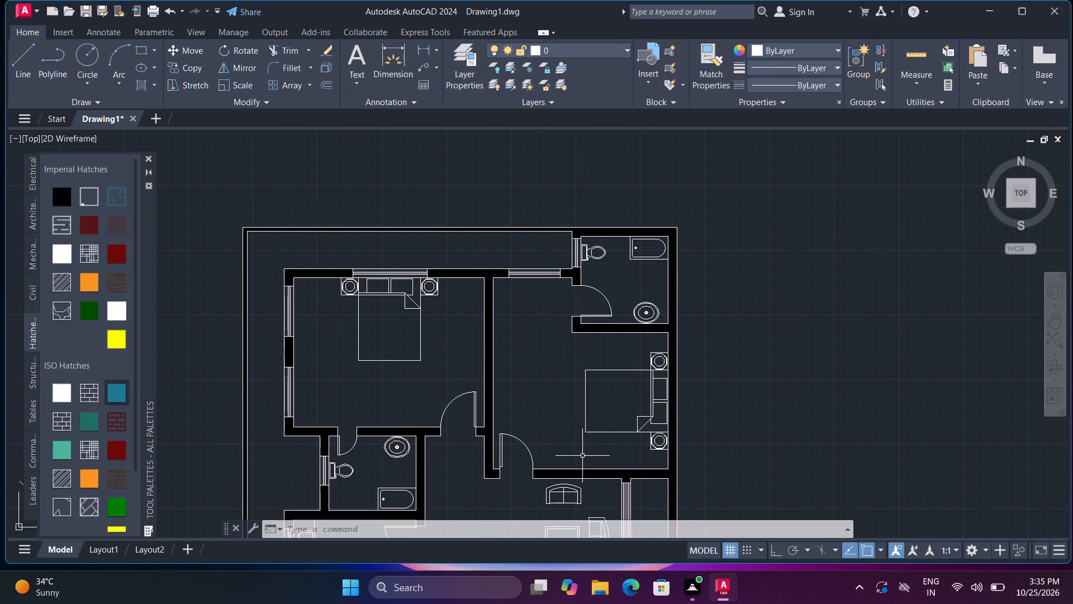
middle_click_drag(539, 460, 539, 385)
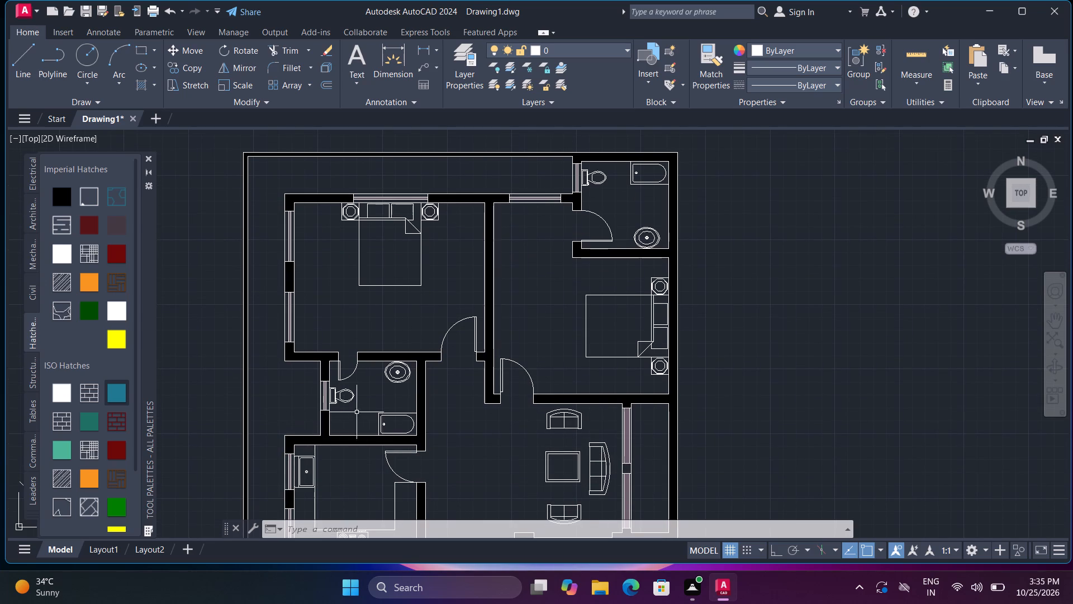
Fill the western bathroom's bathtub rim, washbasin and toilet with solid white hatches.
scroll(389, 423, "up", 2)
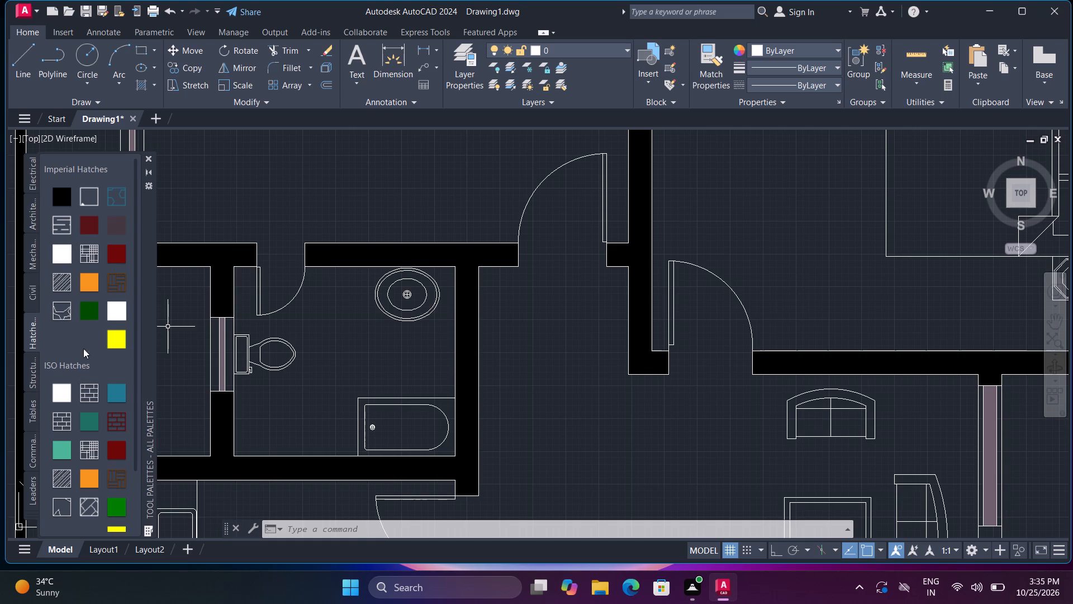
left_click(58, 200)
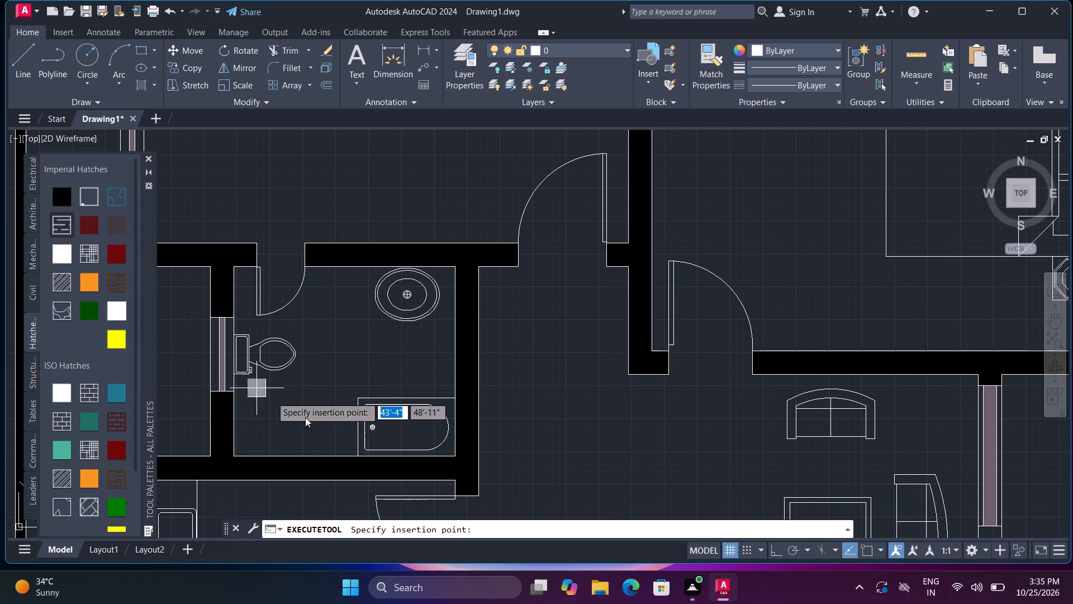
left_click(445, 449)
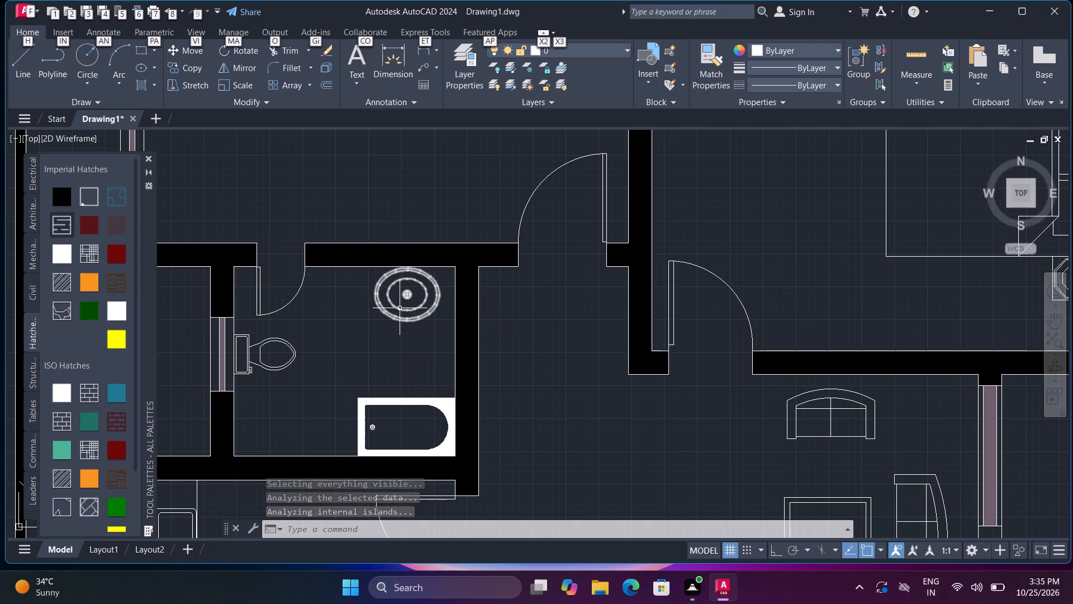
key("space")
key("space")
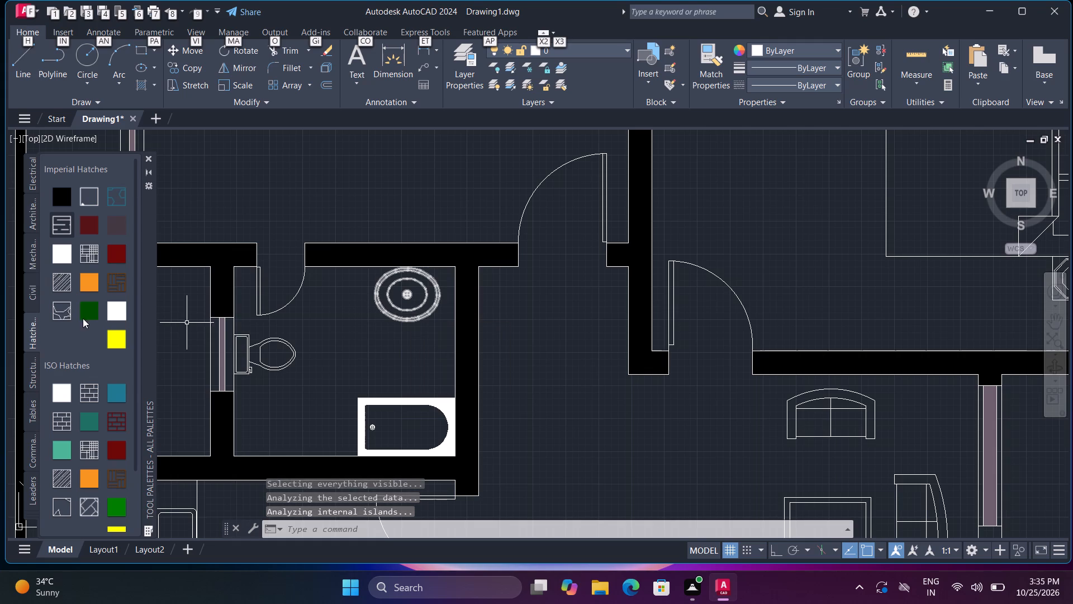
left_click(61, 196)
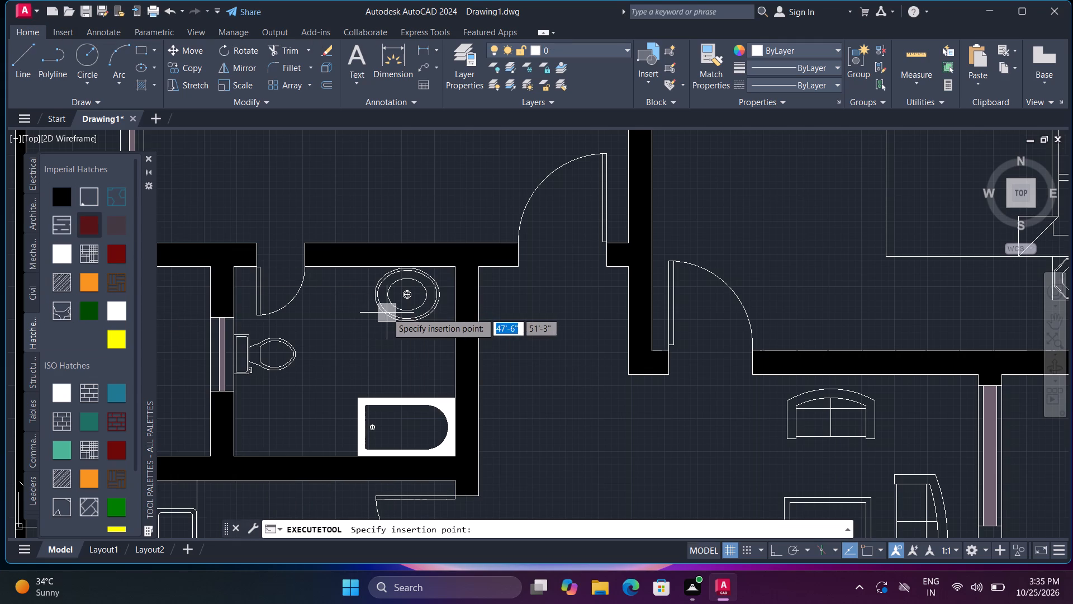
left_click(393, 312)
key("space")
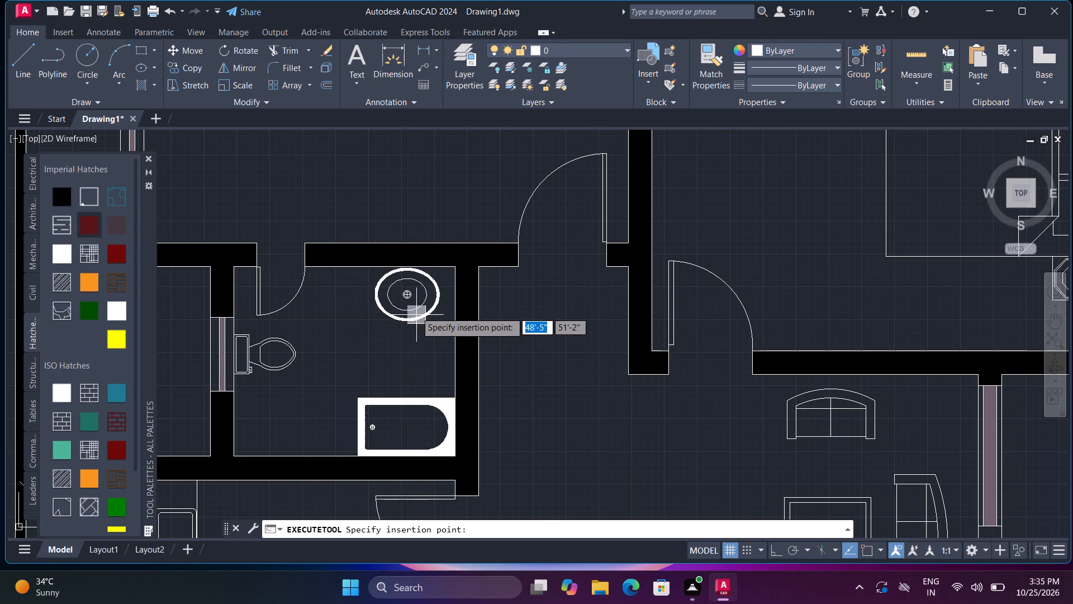
left_click(415, 305)
key("space")
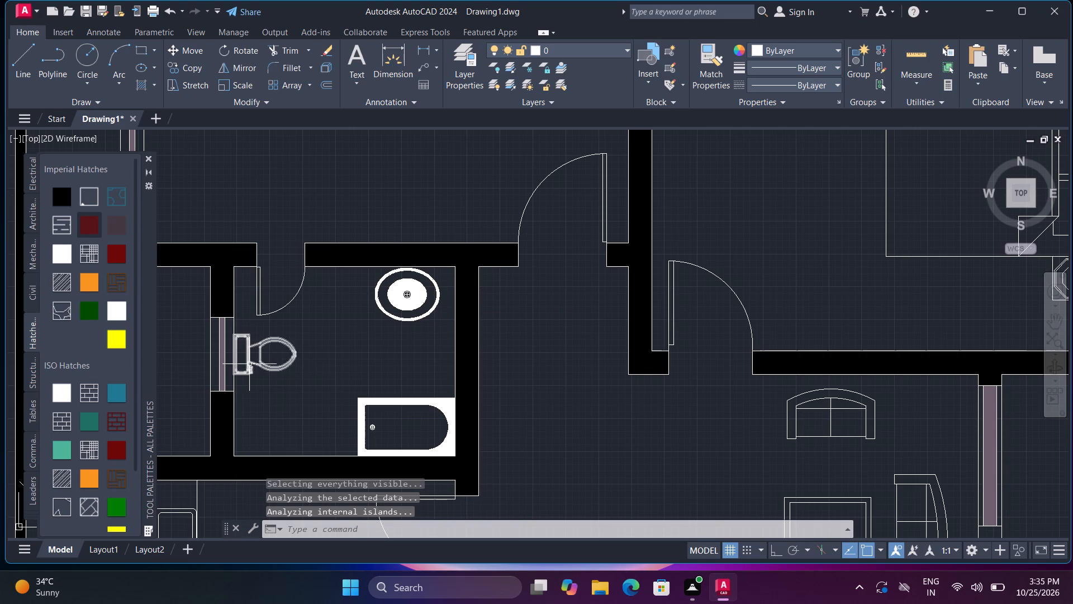
left_click(245, 356)
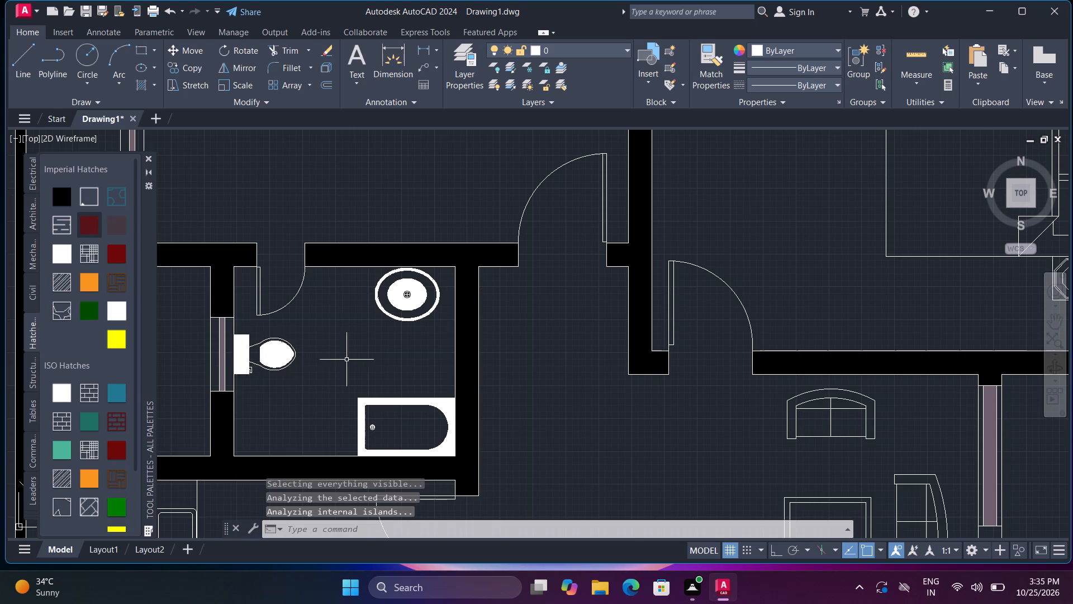
Fill the northeast bathroom's washbasin, bathtub rim and toilet with solid white hatches.
scroll(362, 348, "down", 2)
middle_click_drag(338, 397, 45, 459)
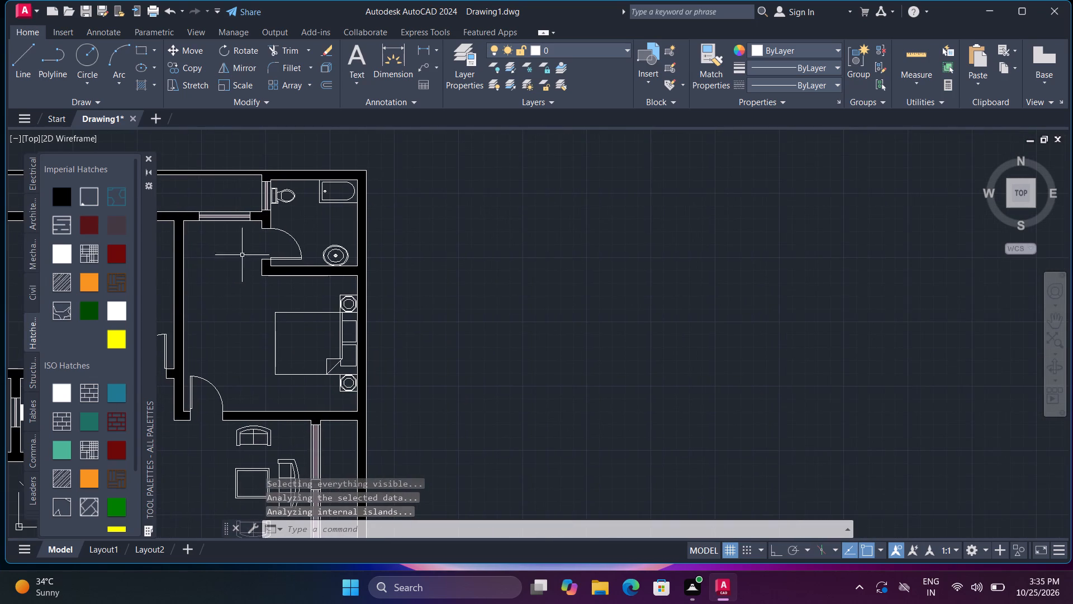
middle_click_drag(266, 256, 294, 376)
scroll(300, 326, "up", 2)
key("space")
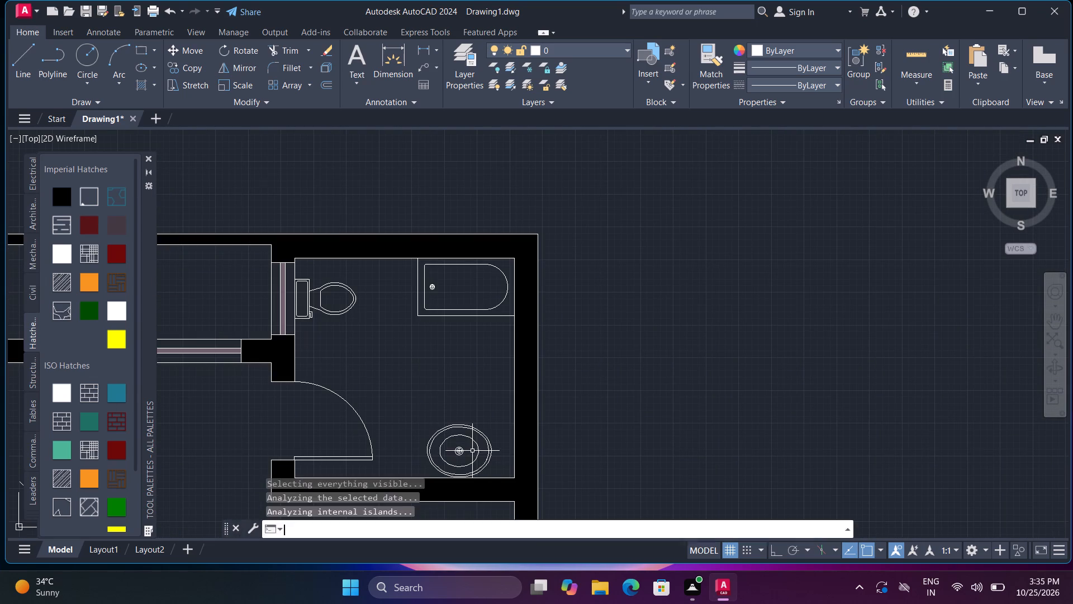
left_click(473, 450)
key("space")
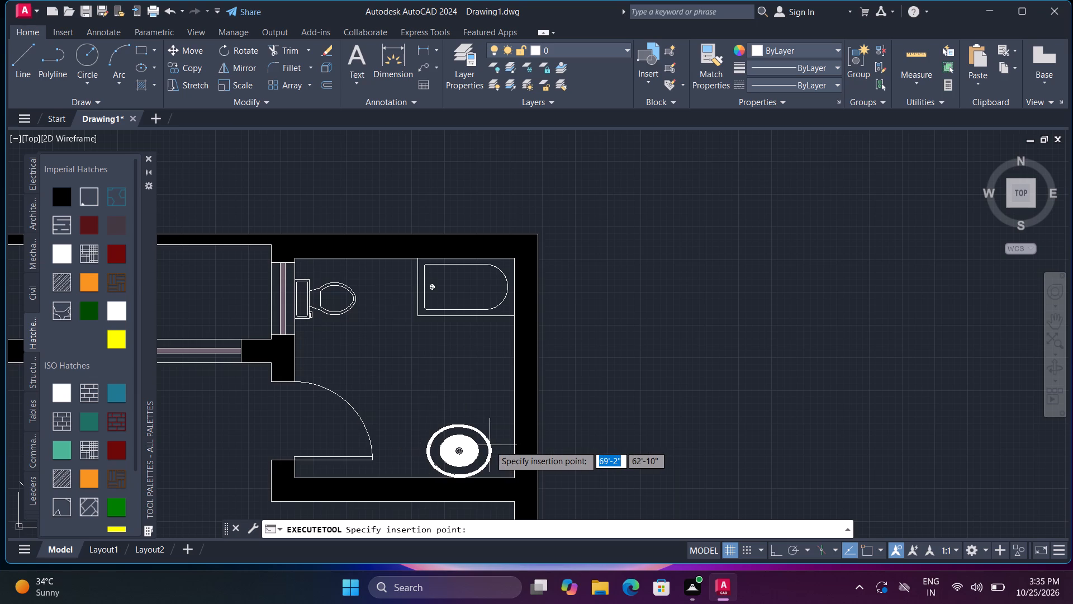
left_click(490, 445)
key("space")
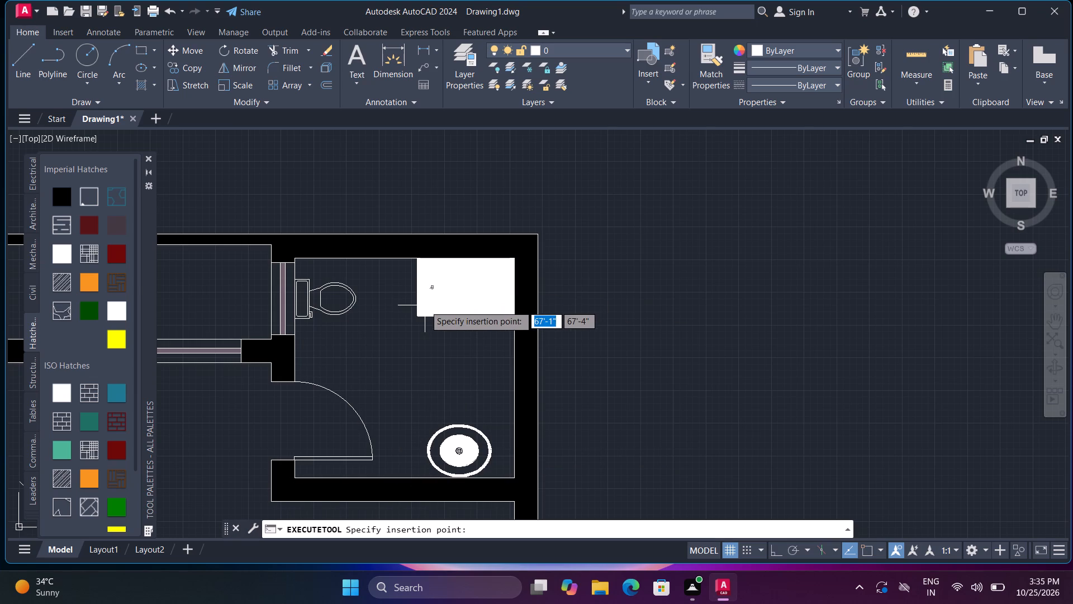
left_click(425, 310)
key("space")
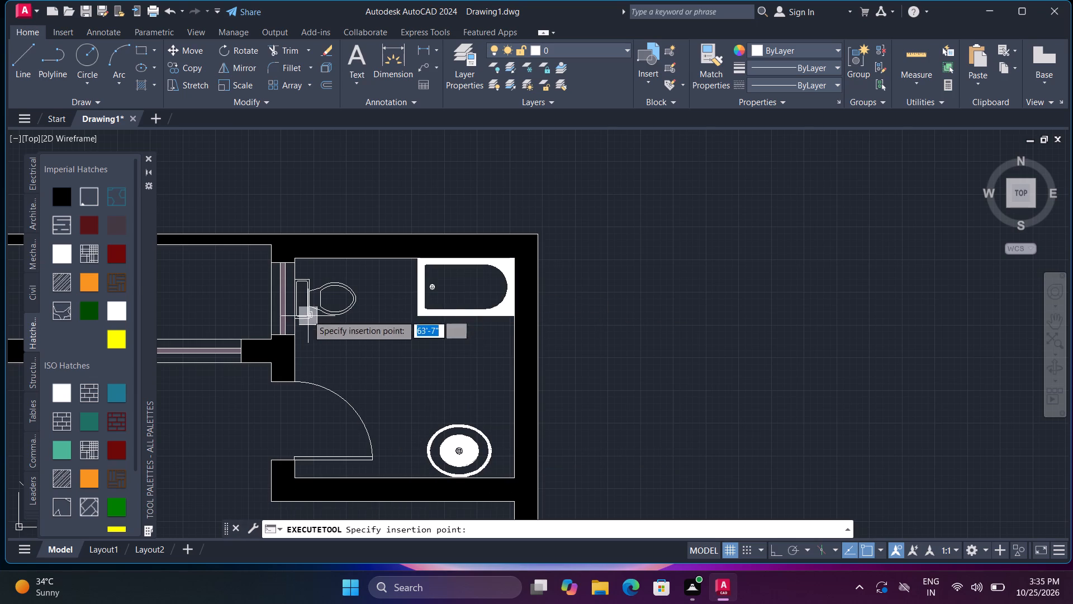
left_click(304, 308)
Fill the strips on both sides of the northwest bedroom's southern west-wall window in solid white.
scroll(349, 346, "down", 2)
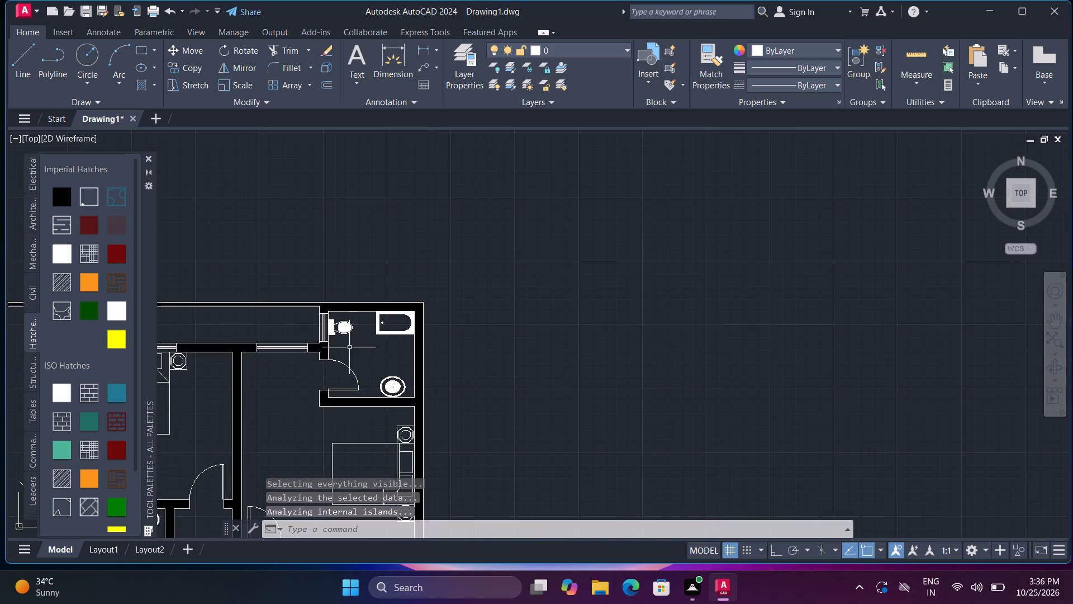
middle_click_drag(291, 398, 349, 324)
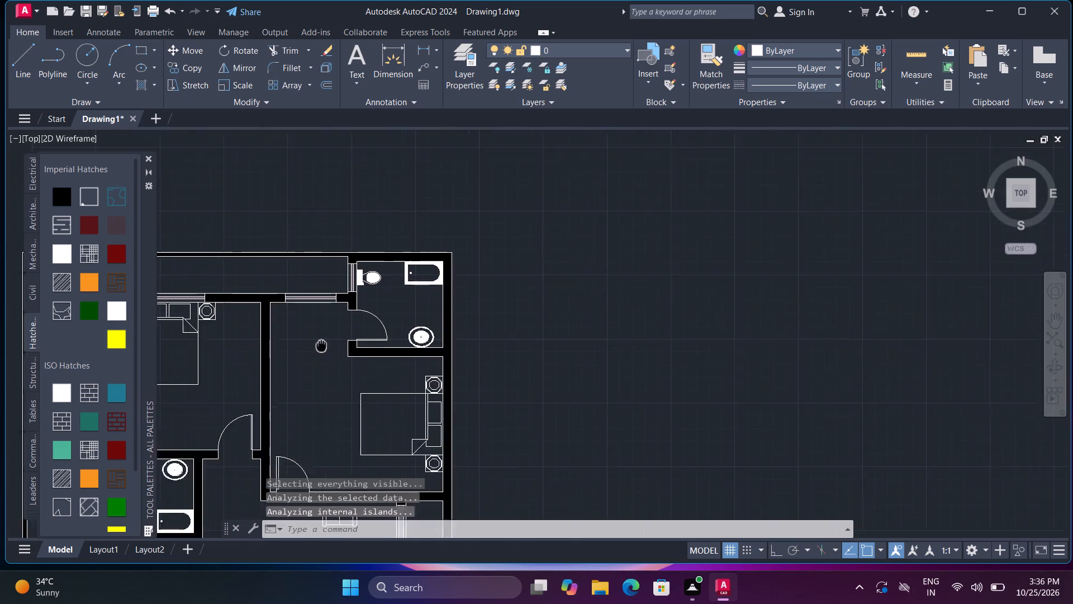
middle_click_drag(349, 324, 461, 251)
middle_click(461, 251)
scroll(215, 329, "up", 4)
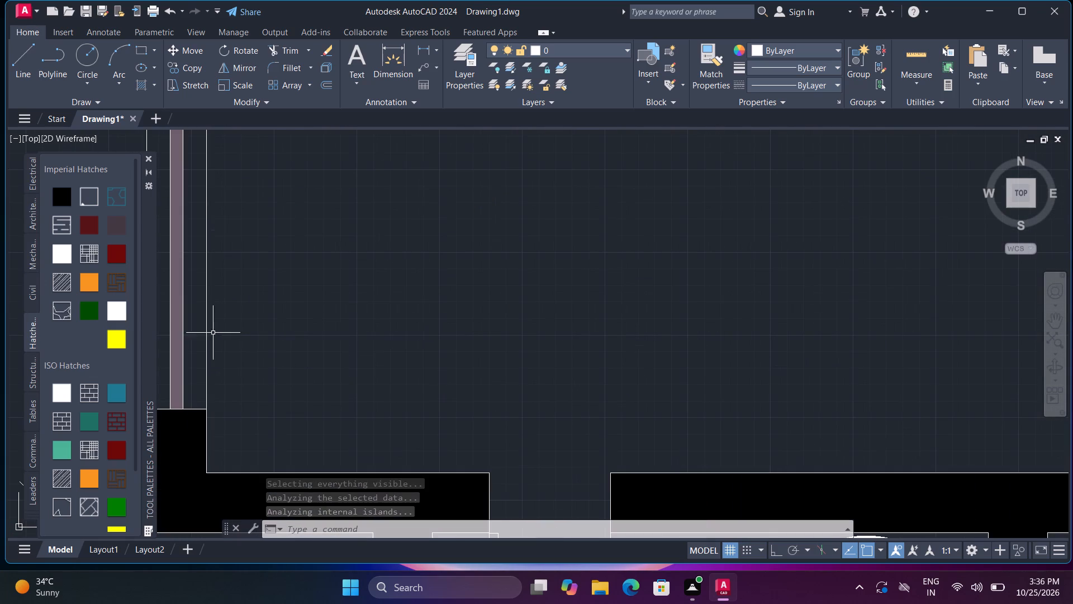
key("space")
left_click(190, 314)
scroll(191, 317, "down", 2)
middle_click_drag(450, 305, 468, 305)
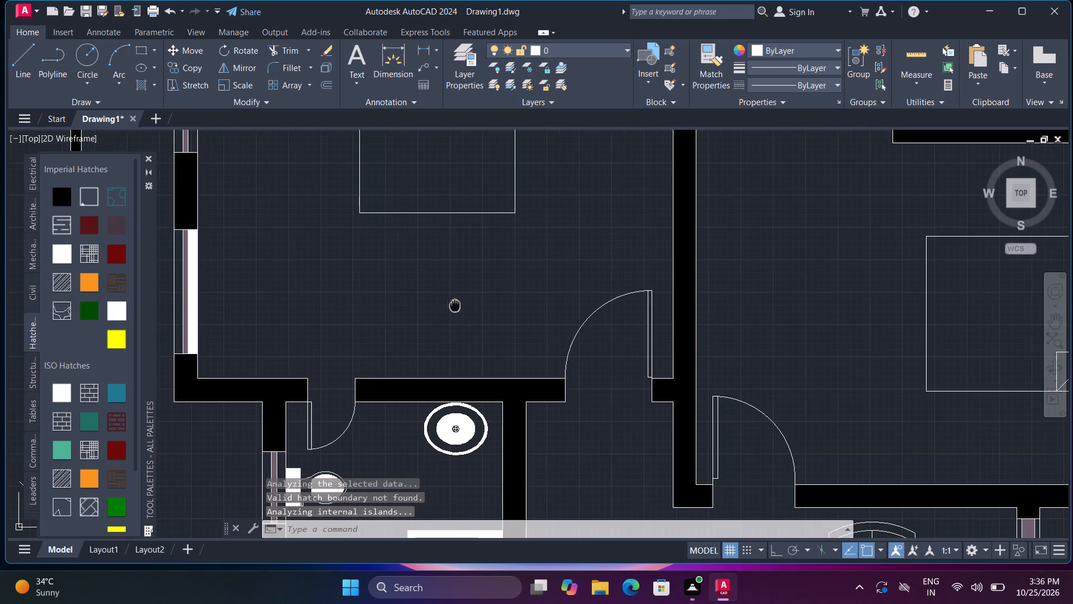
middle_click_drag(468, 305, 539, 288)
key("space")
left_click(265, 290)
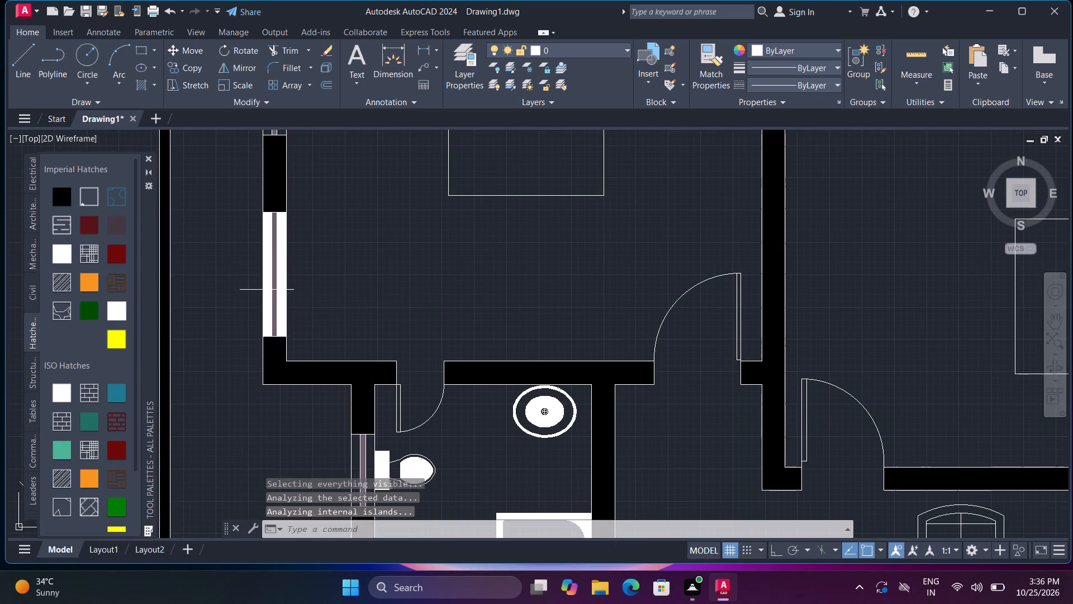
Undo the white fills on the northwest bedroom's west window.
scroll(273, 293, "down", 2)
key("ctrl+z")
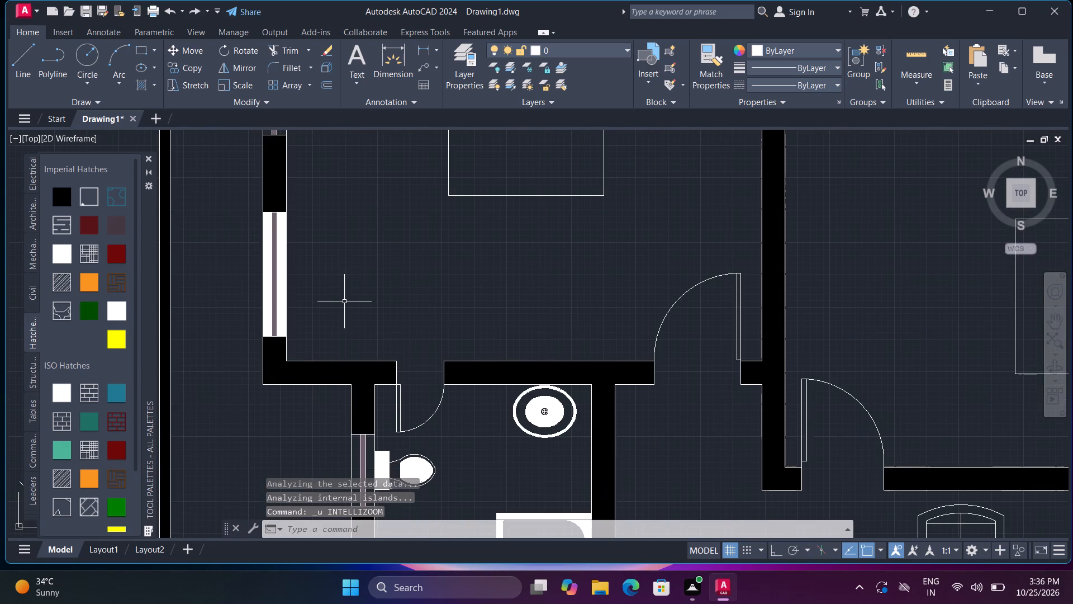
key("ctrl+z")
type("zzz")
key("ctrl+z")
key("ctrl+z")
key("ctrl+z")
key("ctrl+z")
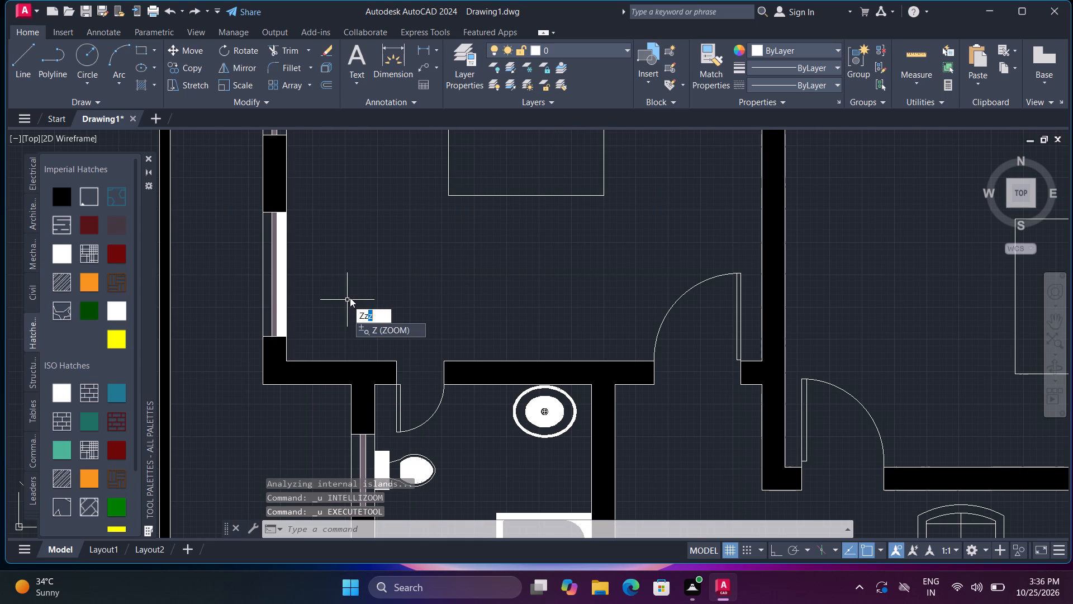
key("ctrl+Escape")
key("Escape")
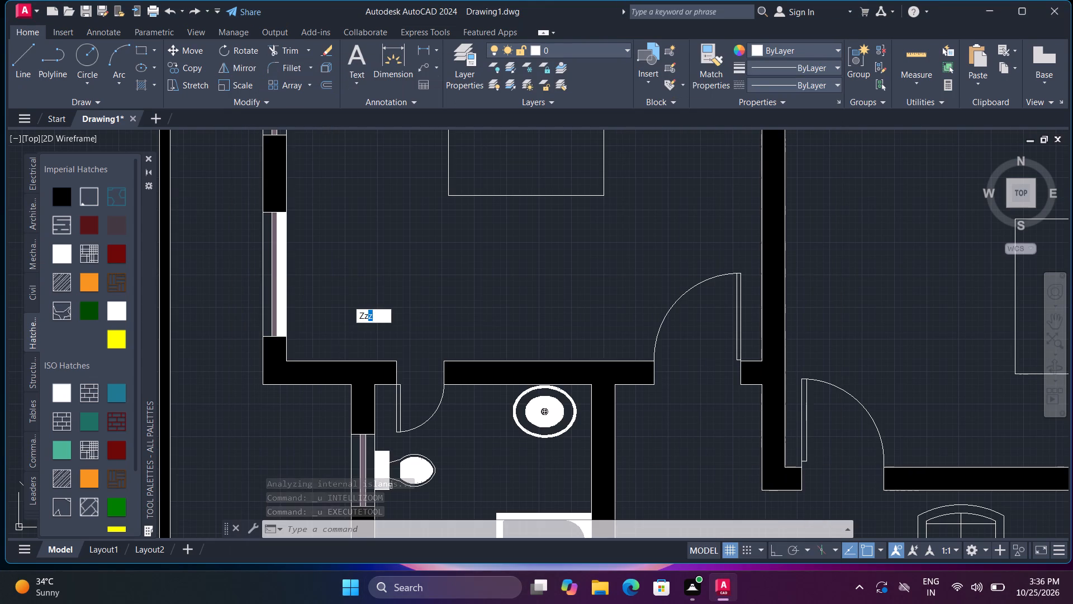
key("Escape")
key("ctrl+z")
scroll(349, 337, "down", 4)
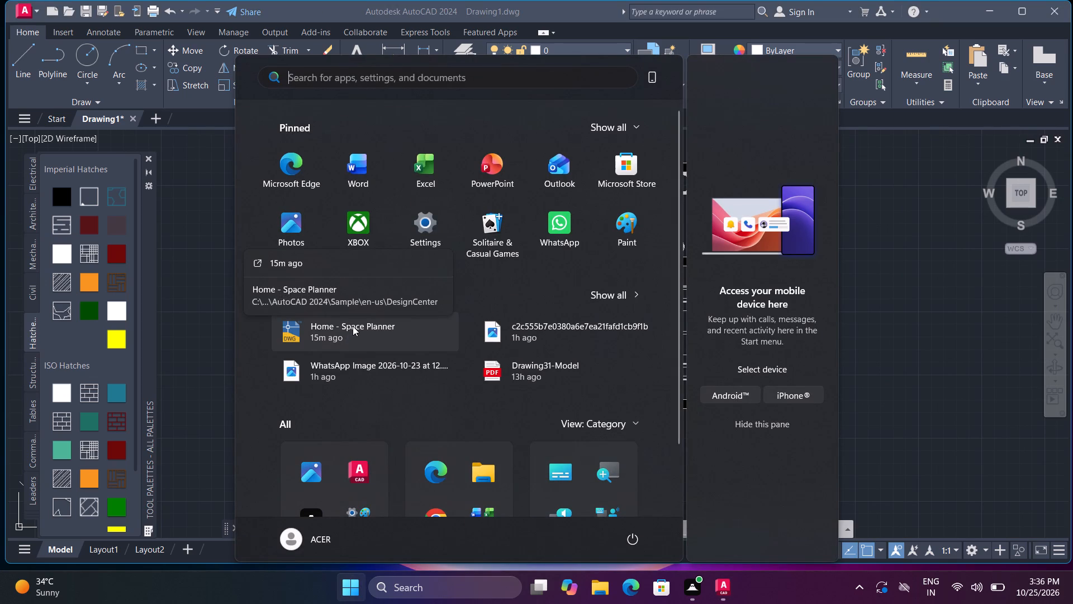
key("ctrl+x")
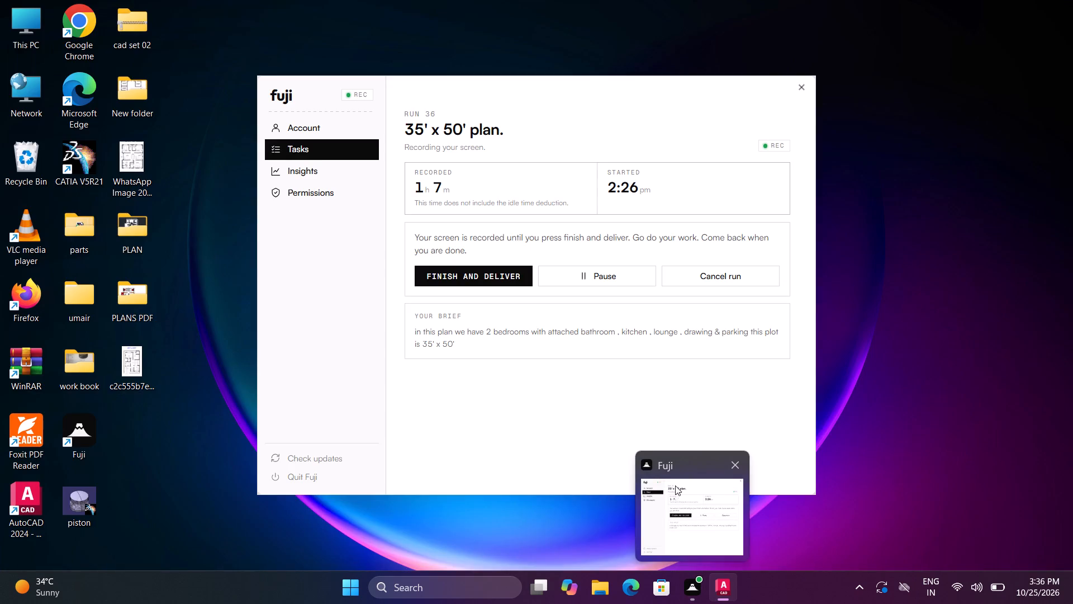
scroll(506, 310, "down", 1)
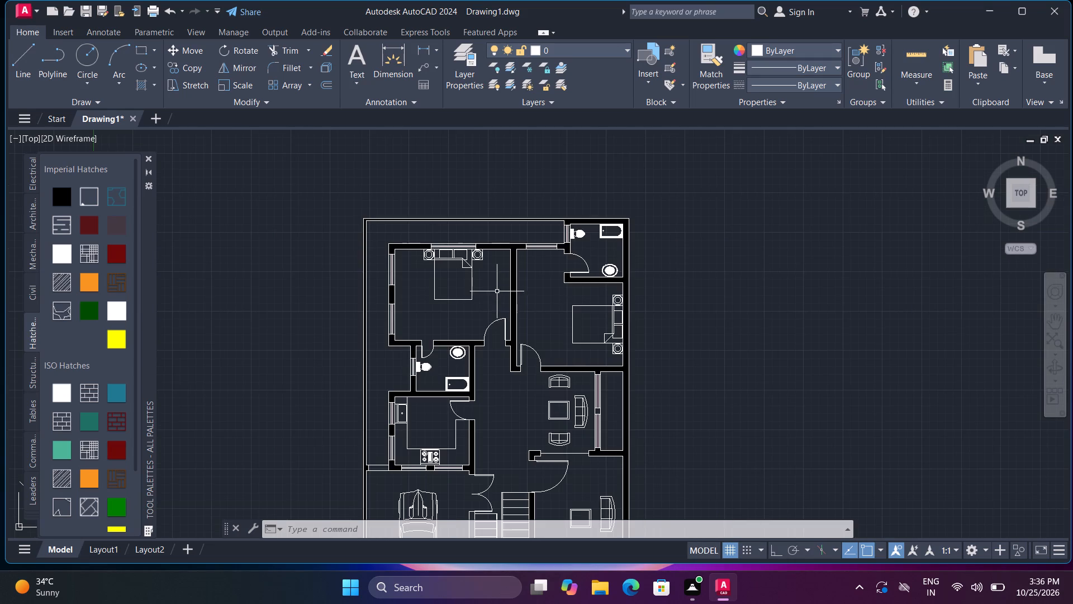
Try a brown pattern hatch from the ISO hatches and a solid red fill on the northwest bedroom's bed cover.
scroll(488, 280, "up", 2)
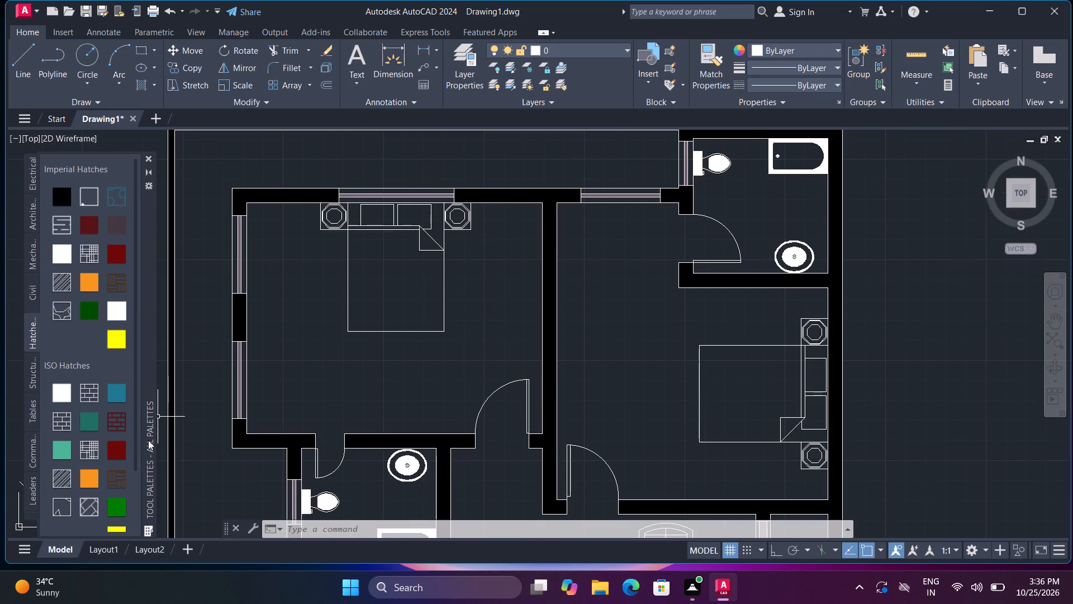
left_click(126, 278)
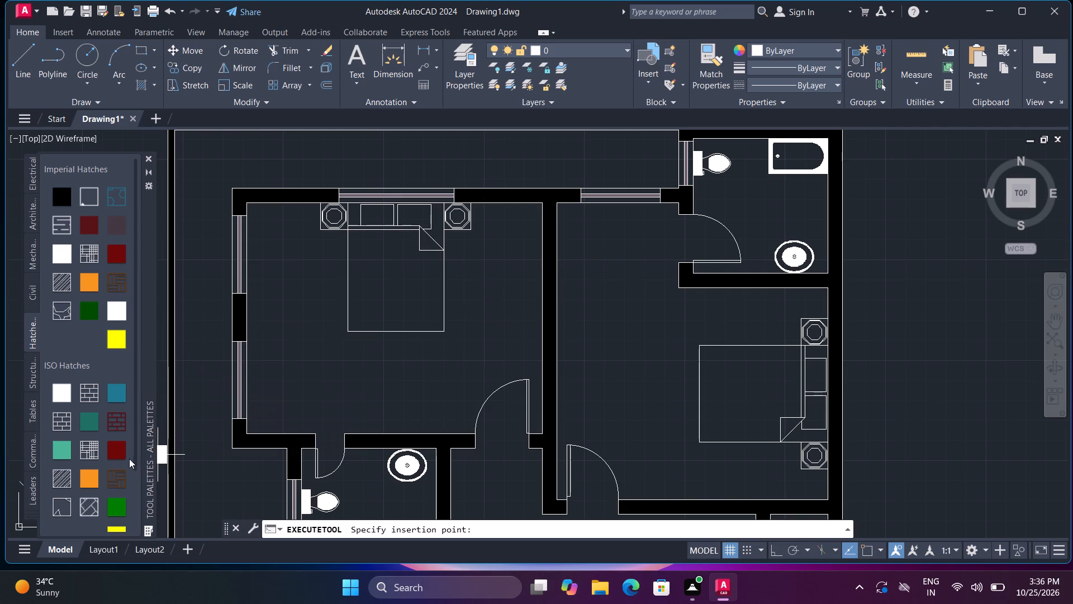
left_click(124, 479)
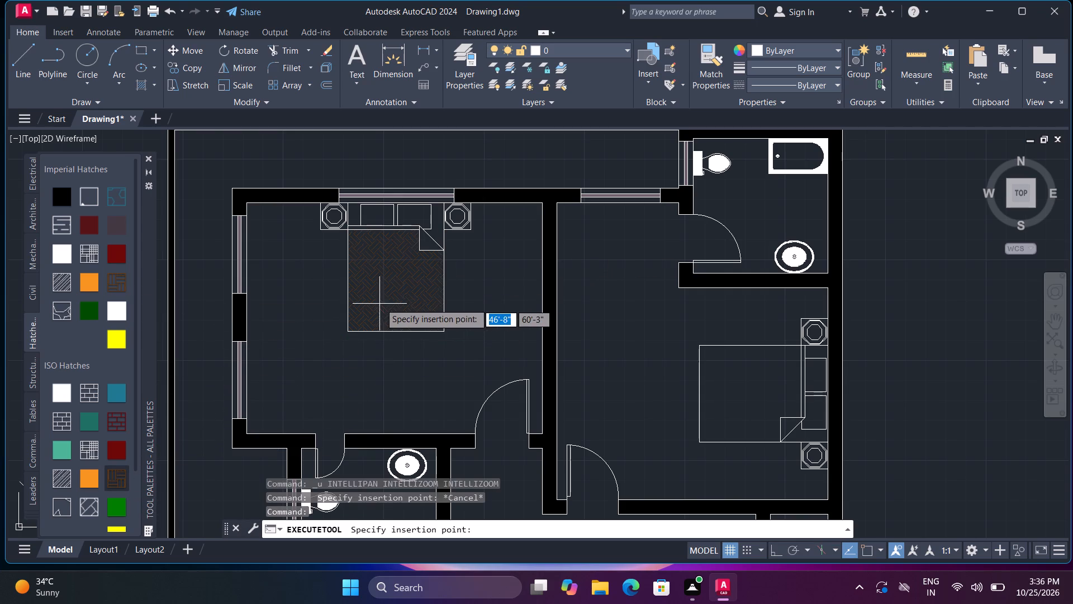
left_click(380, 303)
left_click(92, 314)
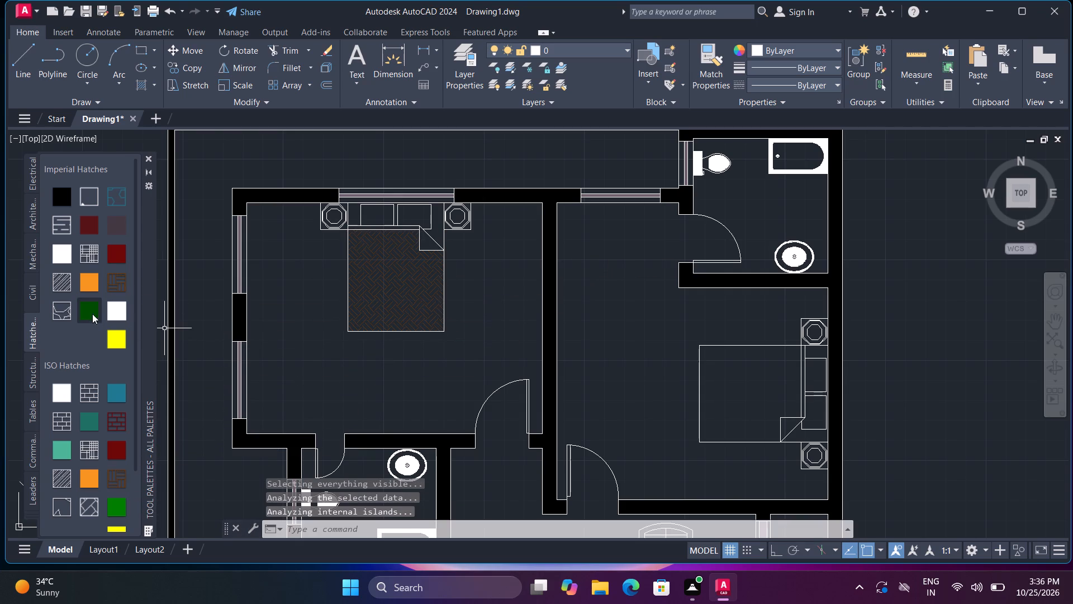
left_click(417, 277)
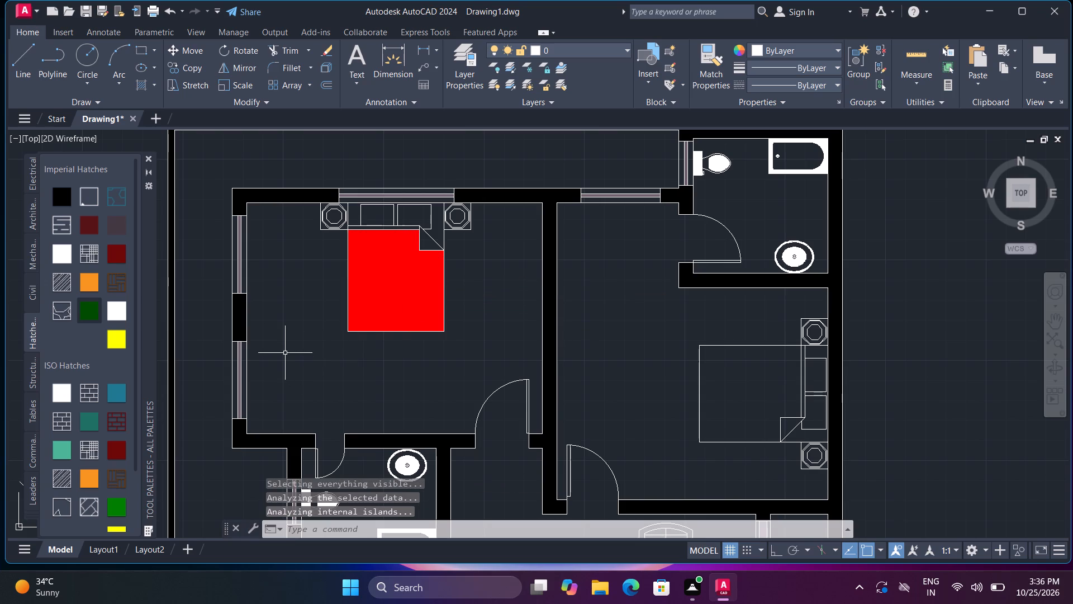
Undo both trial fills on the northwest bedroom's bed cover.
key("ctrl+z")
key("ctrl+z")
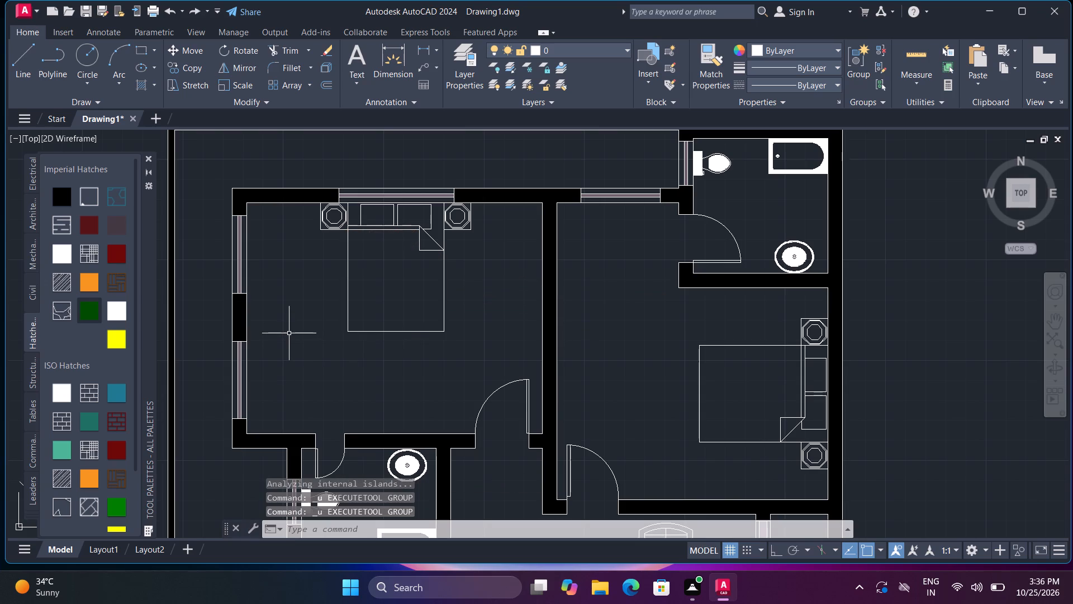
Fill the bed covers in the northwest and northeast bedrooms with solid red.
left_click(96, 308)
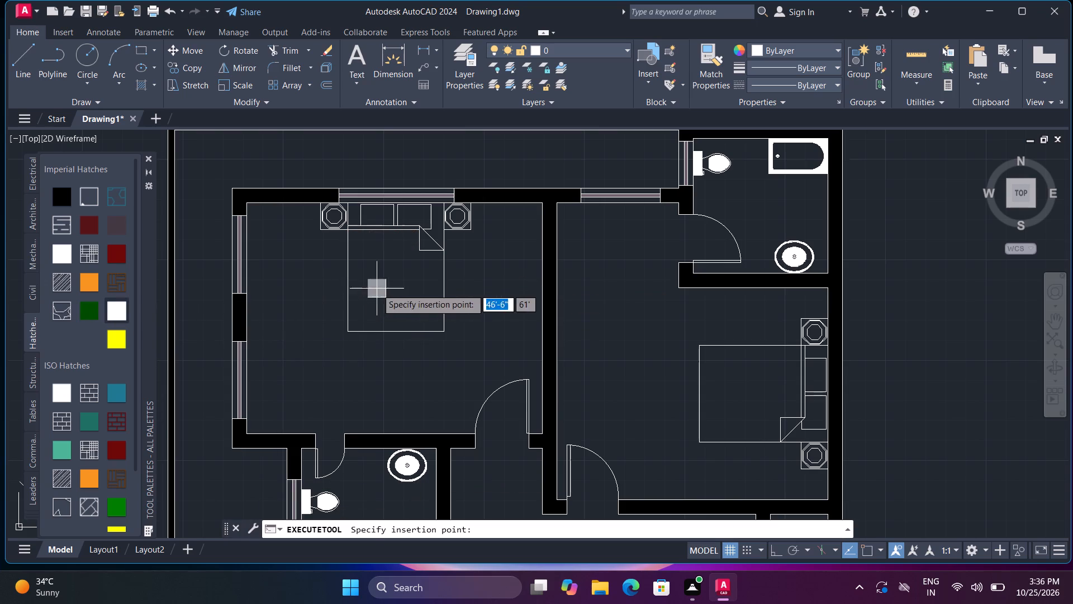
left_click(377, 288)
key("space")
left_click(735, 372)
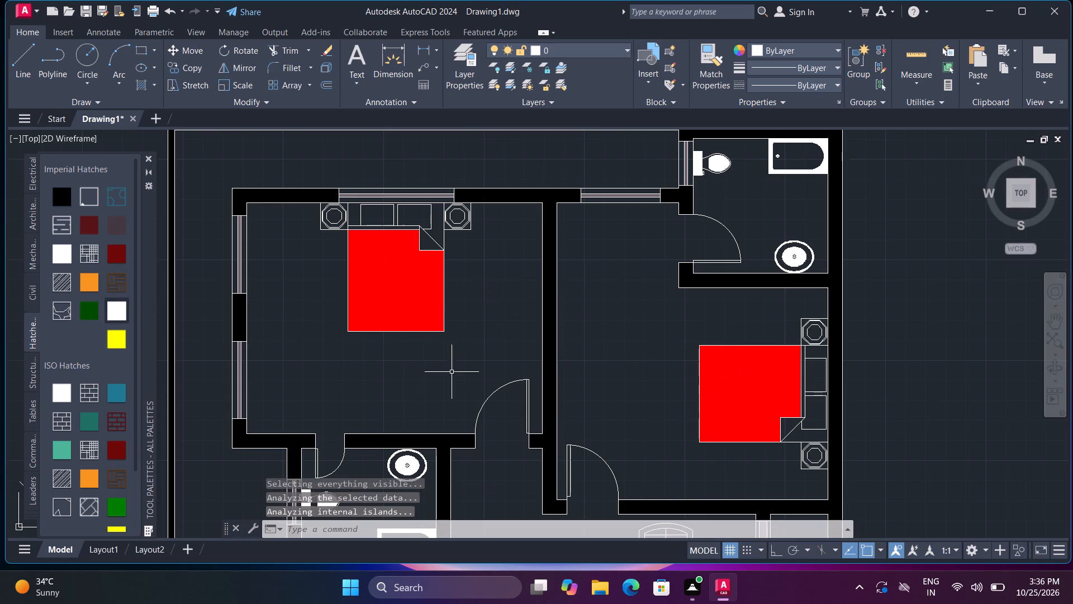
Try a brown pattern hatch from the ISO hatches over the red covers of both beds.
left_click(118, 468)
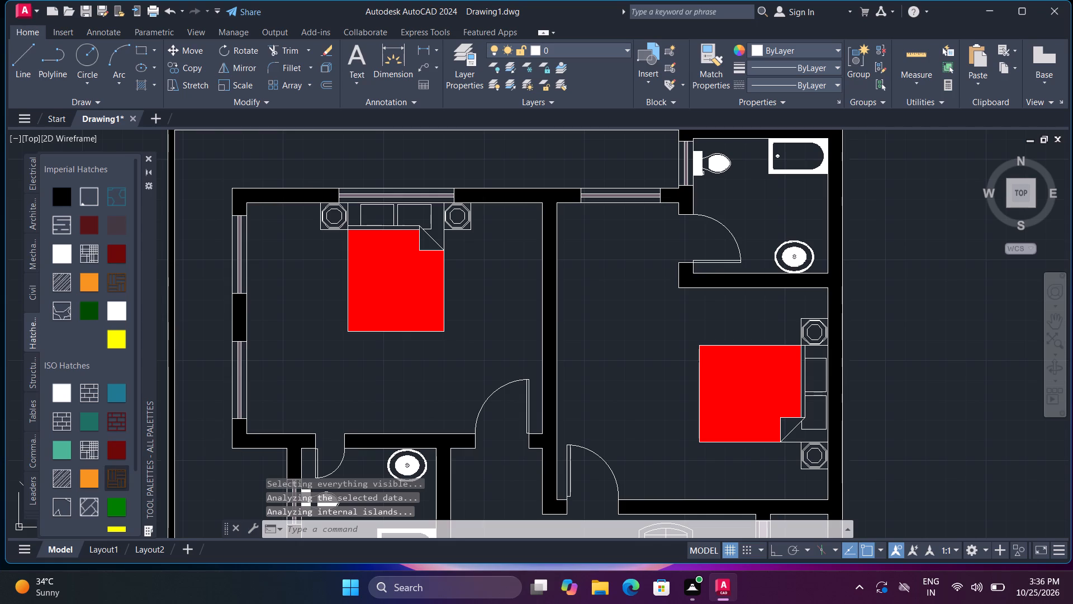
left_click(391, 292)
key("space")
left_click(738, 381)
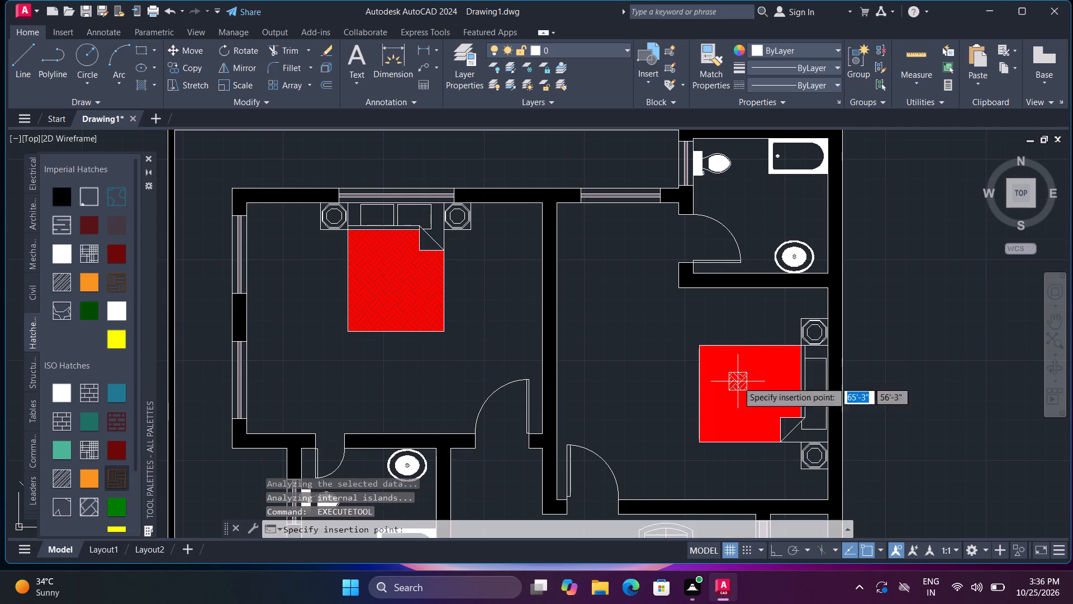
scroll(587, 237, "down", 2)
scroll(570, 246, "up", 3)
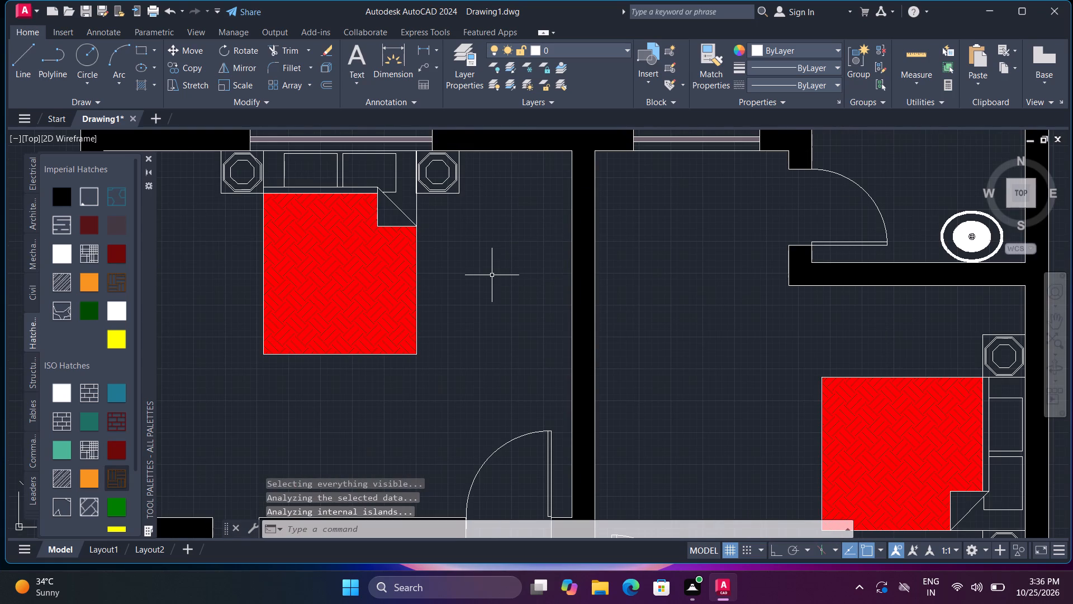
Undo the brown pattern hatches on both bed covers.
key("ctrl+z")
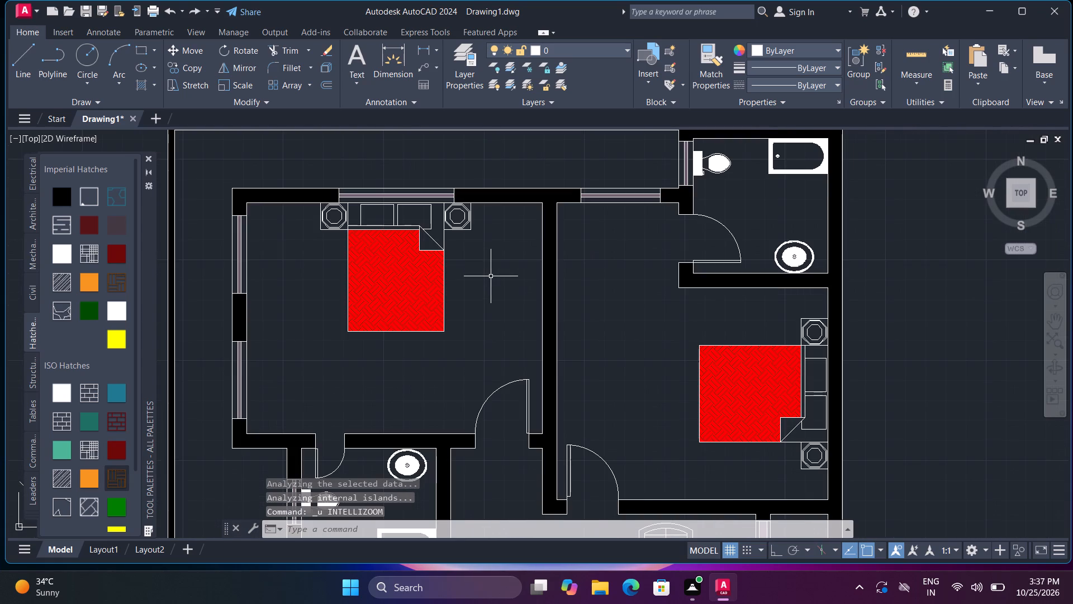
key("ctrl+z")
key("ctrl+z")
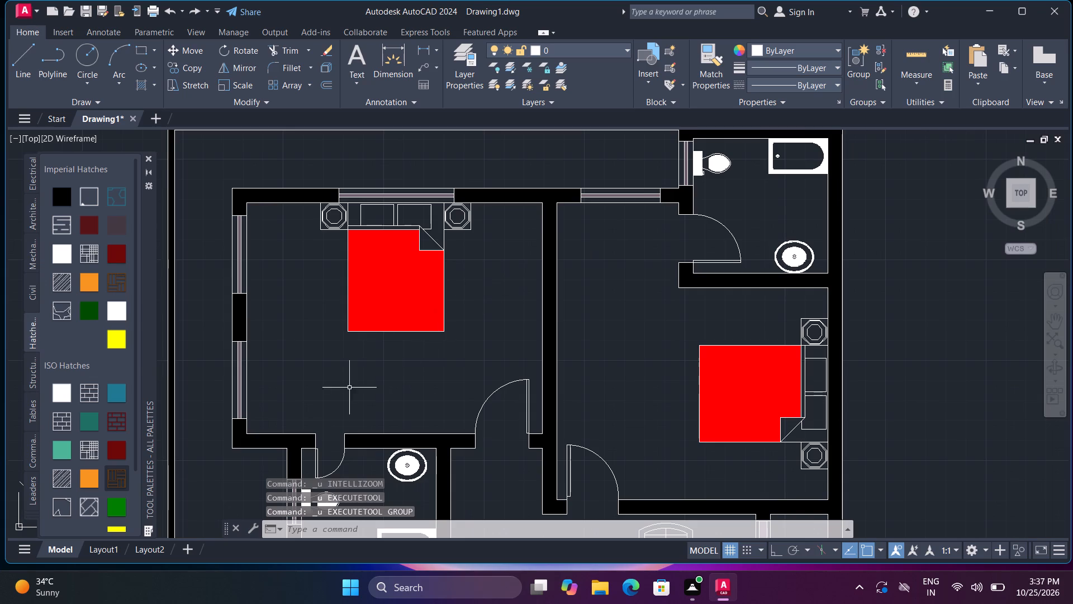
Overlay a white herringbone-style pattern from the ISO hatches on the red covers of both beds.
left_click(85, 502)
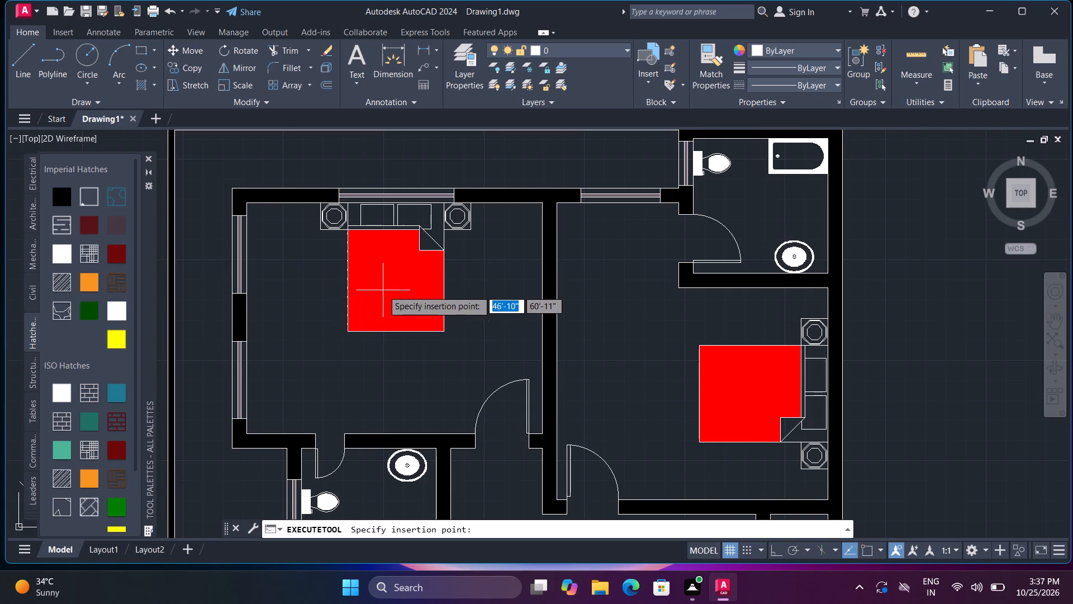
left_click(383, 290)
key("space")
left_click(722, 372)
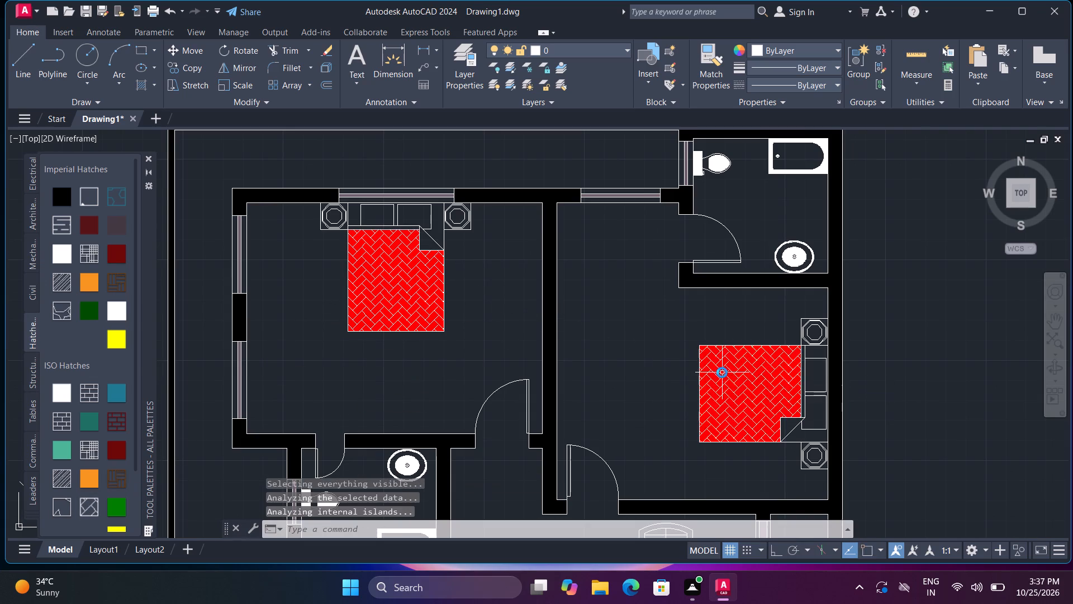
Fill the two pillows of the northwest bedroom's bed with solid white.
middle_click_drag(631, 293, 540, 343)
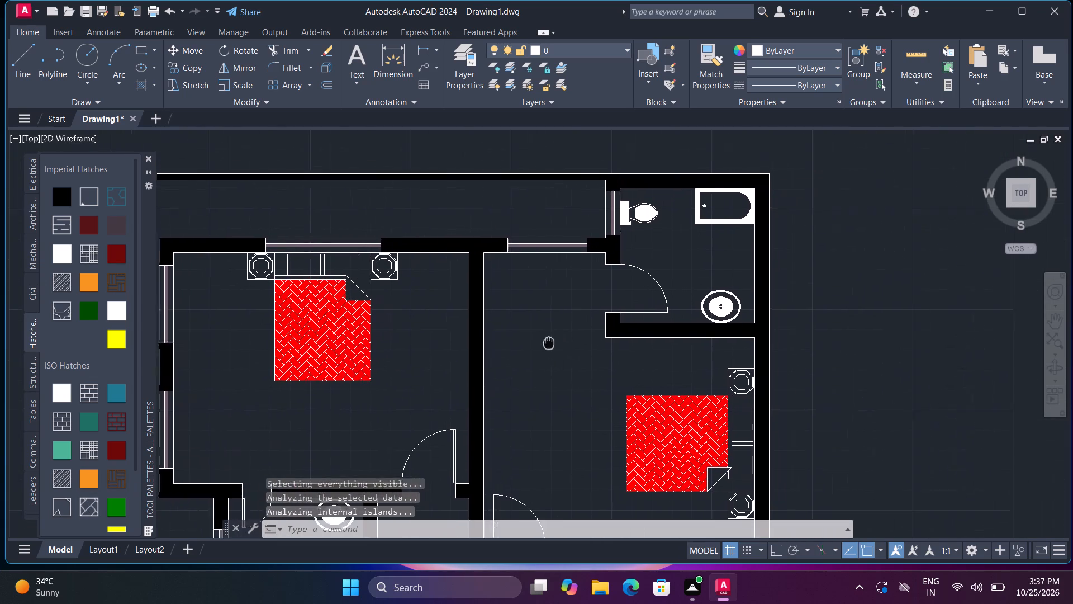
middle_click_drag(540, 343, 488, 334)
middle_click(487, 334)
middle_click(468, 339)
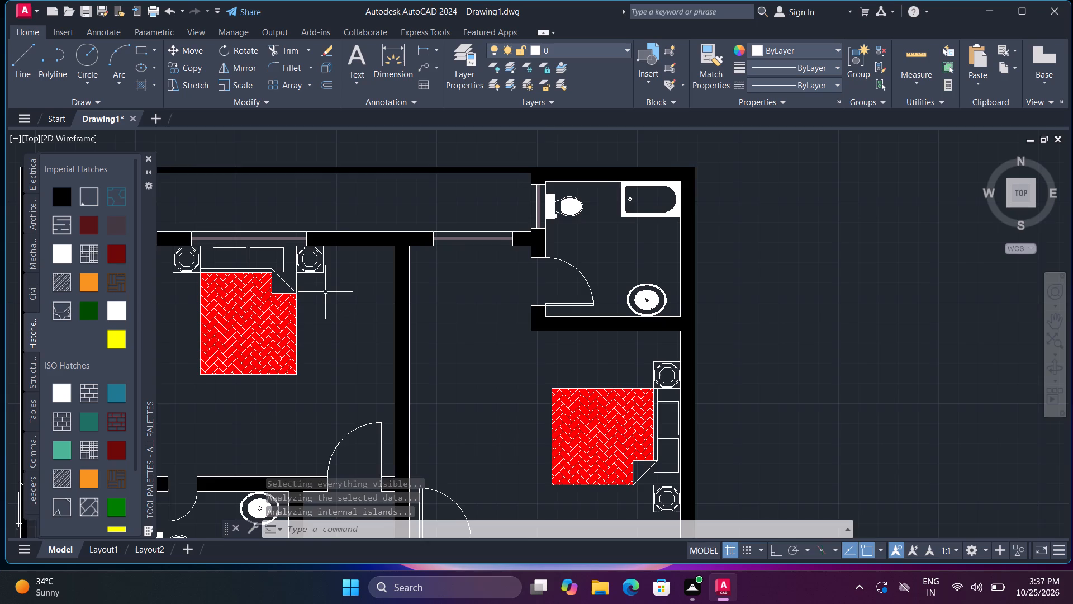
middle_click_drag(335, 298, 418, 340)
scroll(320, 280, "up", 2)
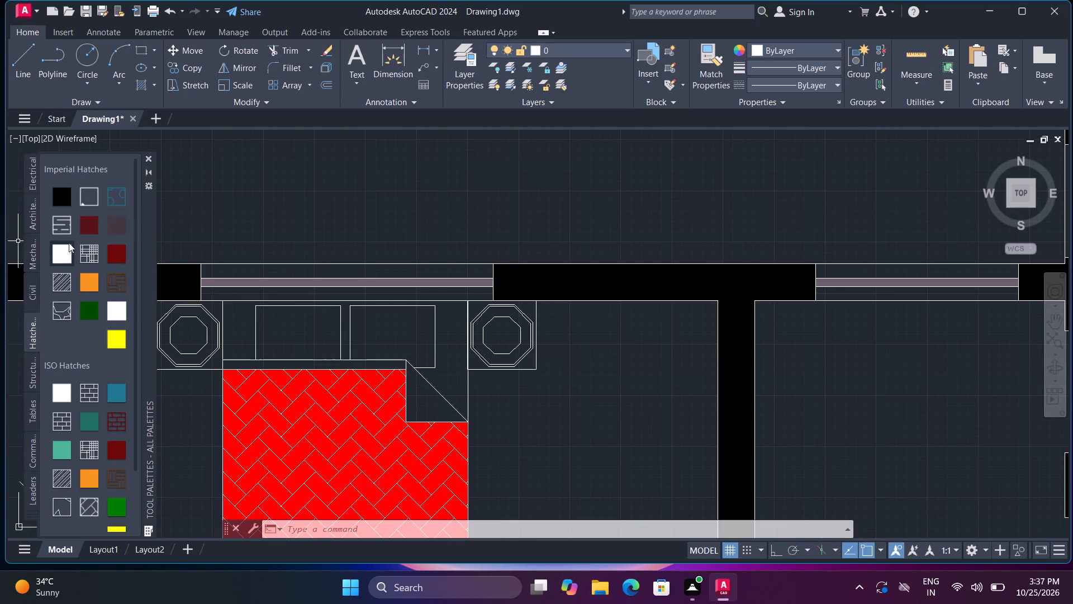
left_click(62, 195)
left_click(287, 341)
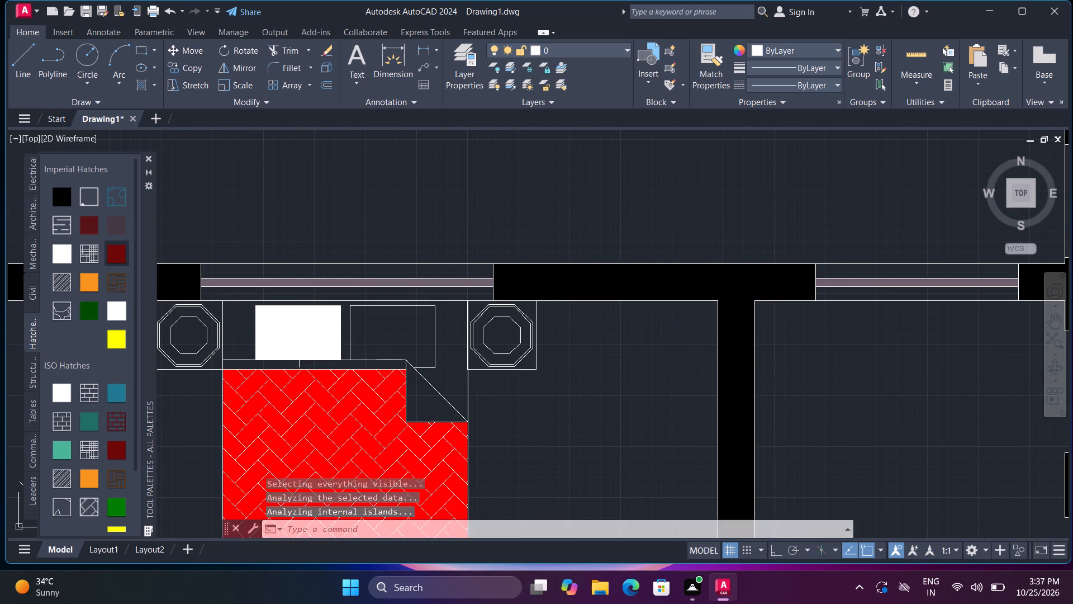
key("space")
left_click(390, 345)
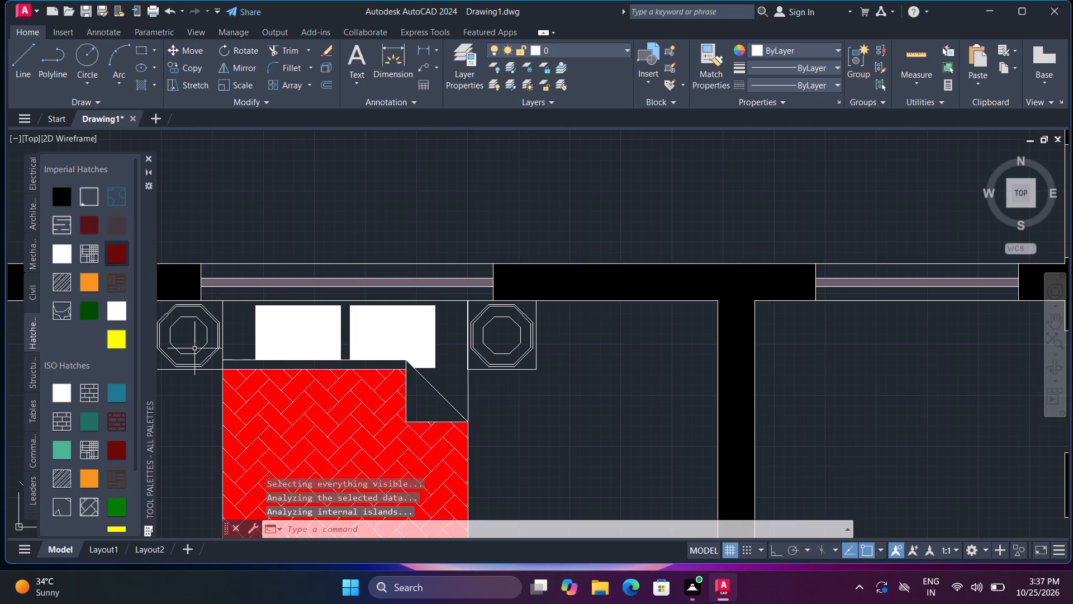
Fill the octagonal lamp rings on both nightstands in the northwest bedroom with solid white.
middle_click_drag(194, 347, 354, 366)
key("space")
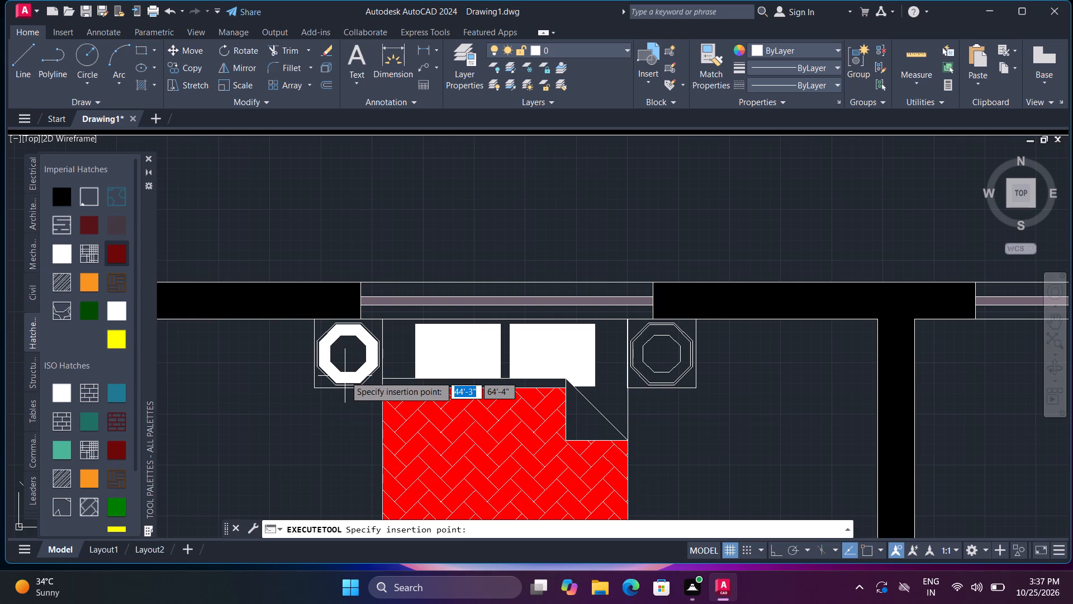
left_click(345, 376)
key("space")
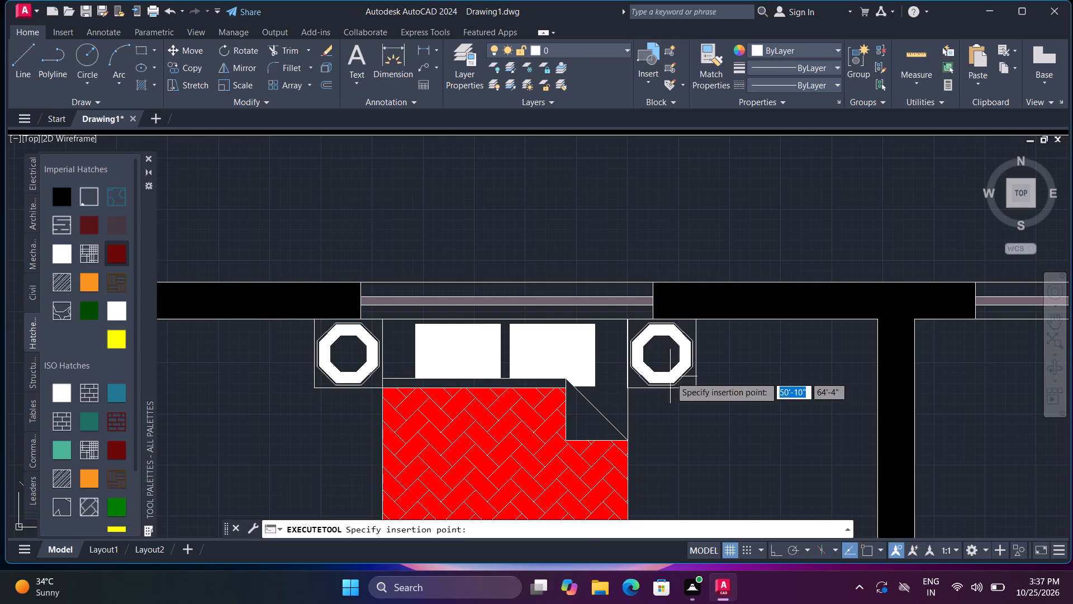
left_click(670, 376)
Fill the two pillows of the northeast bedroom's bed with solid white.
scroll(695, 379, "down", 1)
middle_click_drag(718, 396, 138, 233)
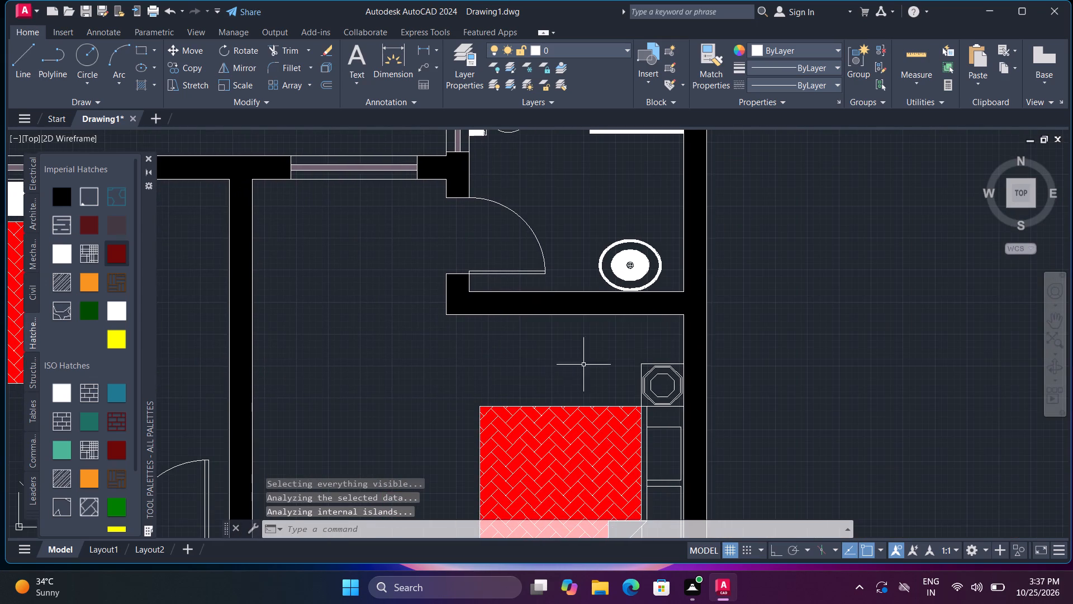
middle_click_drag(568, 341, 516, 242)
key("space")
left_click(614, 355)
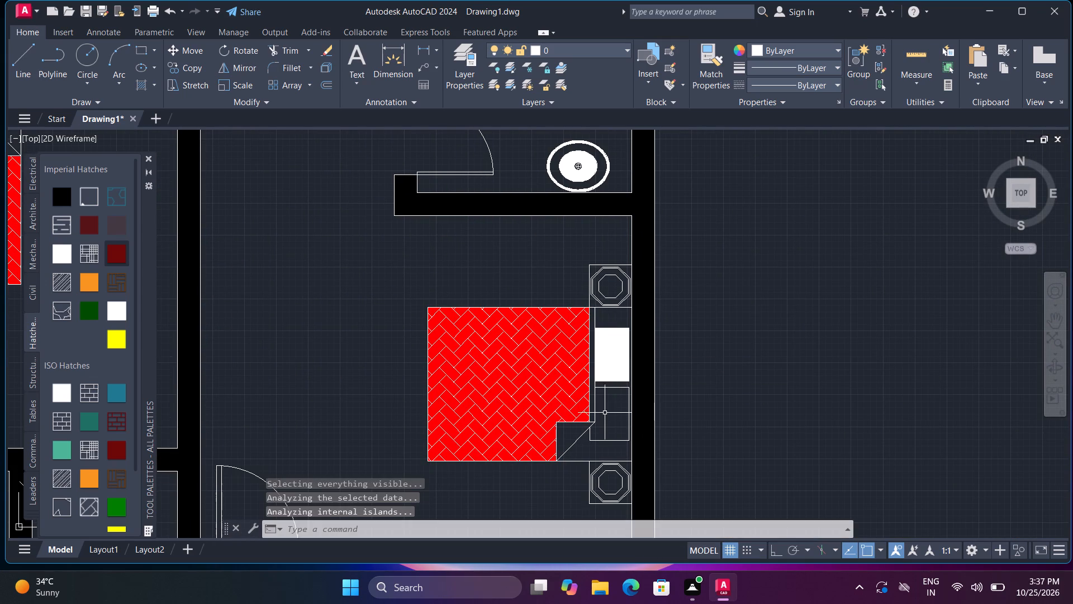
key("space")
left_click(605, 413)
Fill the octagonal lamp rings on both nightstands in the northeast bedroom with solid white.
key("space")
left_click(597, 294)
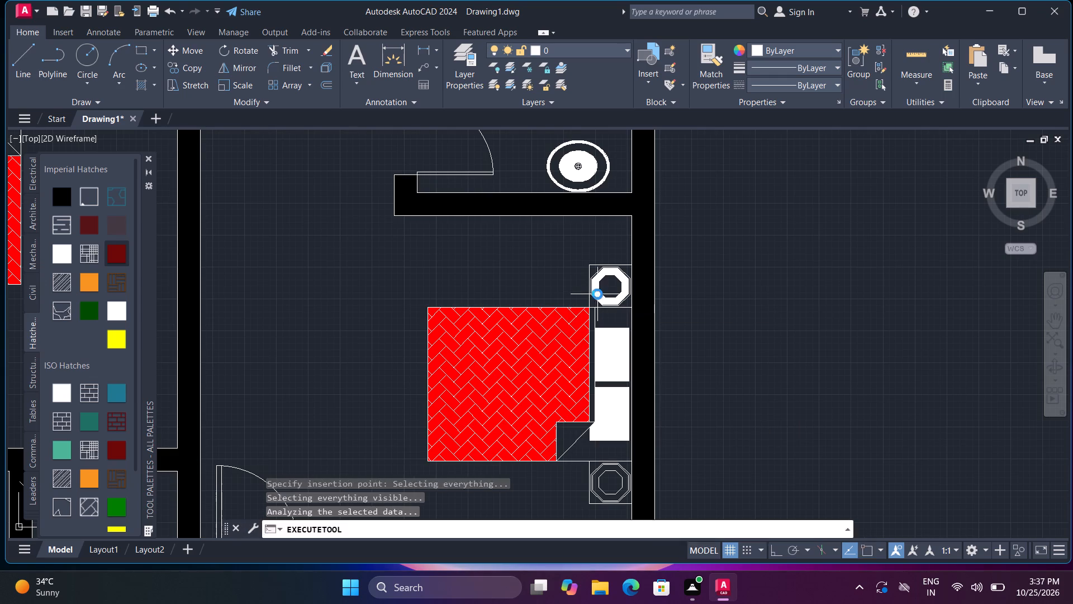
key("space")
left_click(624, 485)
Fill the northwest bed's area around the pillows, the narrow sheet strip and the folded corner with solid light pink.
scroll(609, 462, "down", 3)
scroll(424, 367, "up", 3)
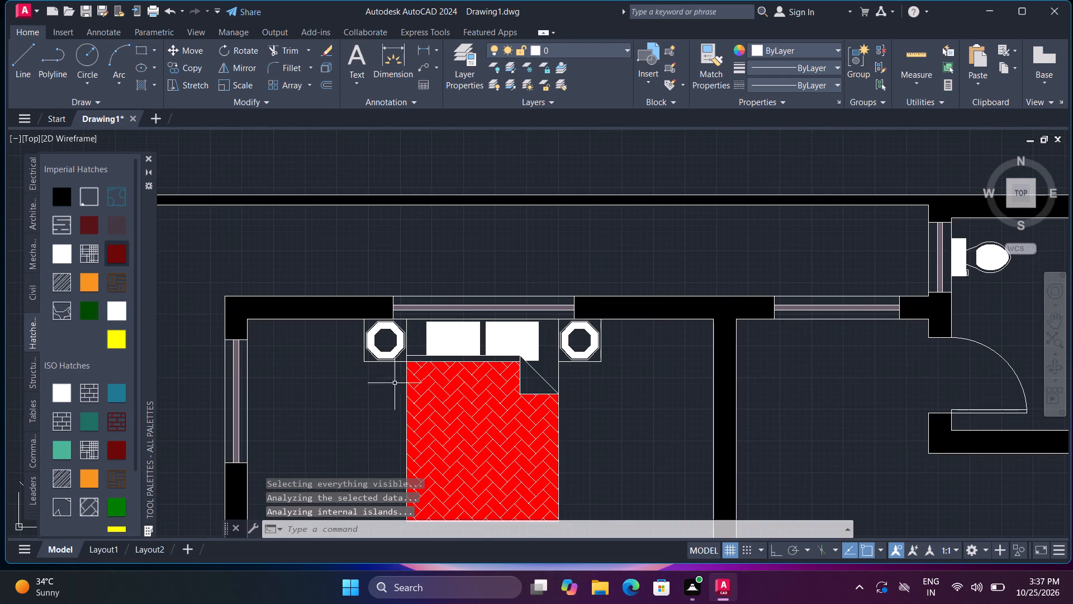
left_click(108, 223)
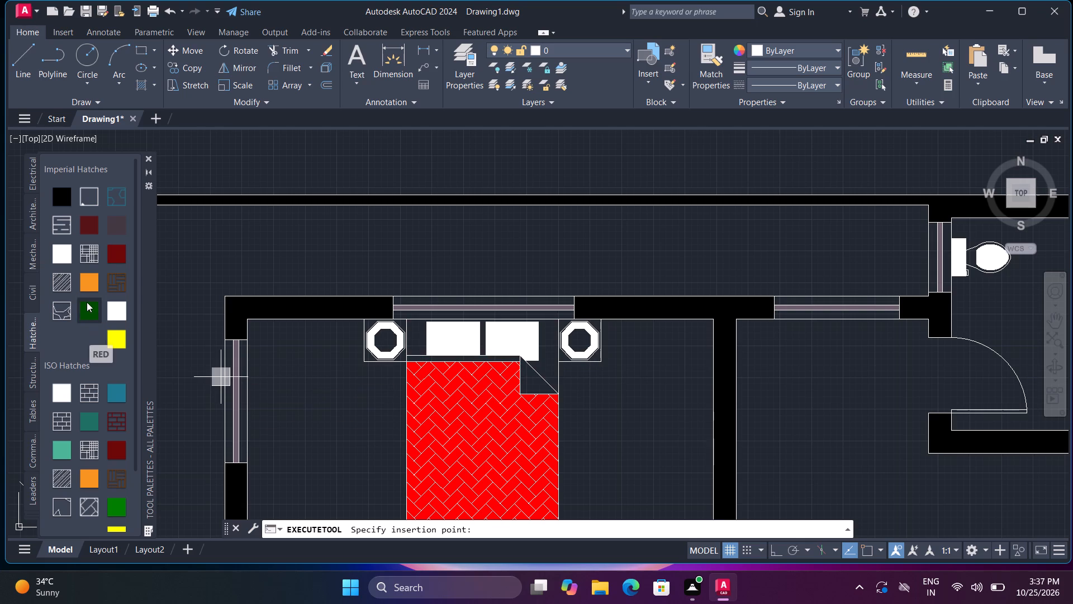
left_click(117, 334)
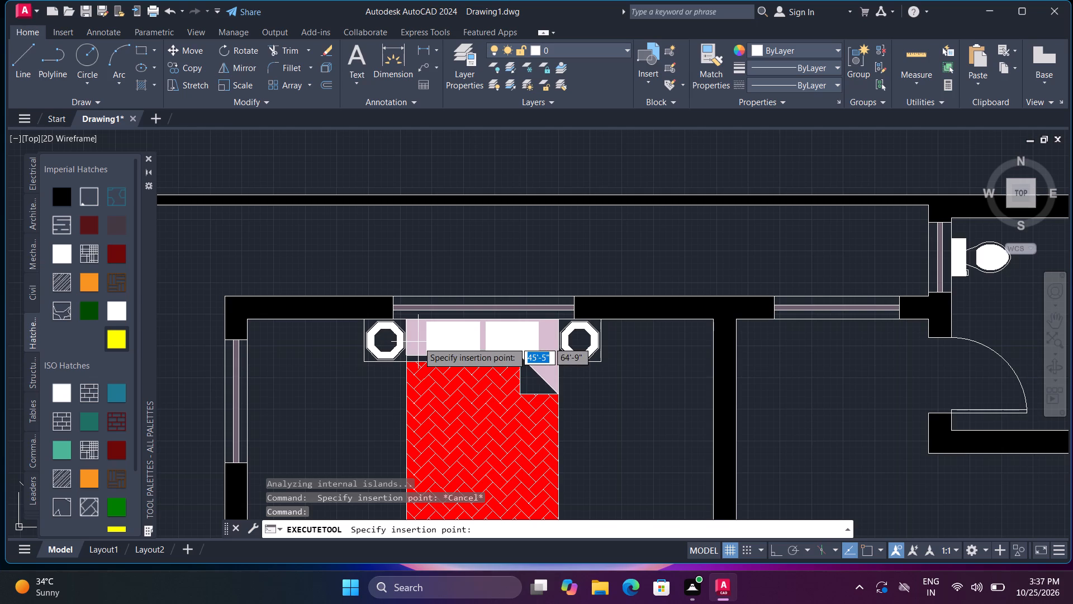
left_click(418, 341)
key("space")
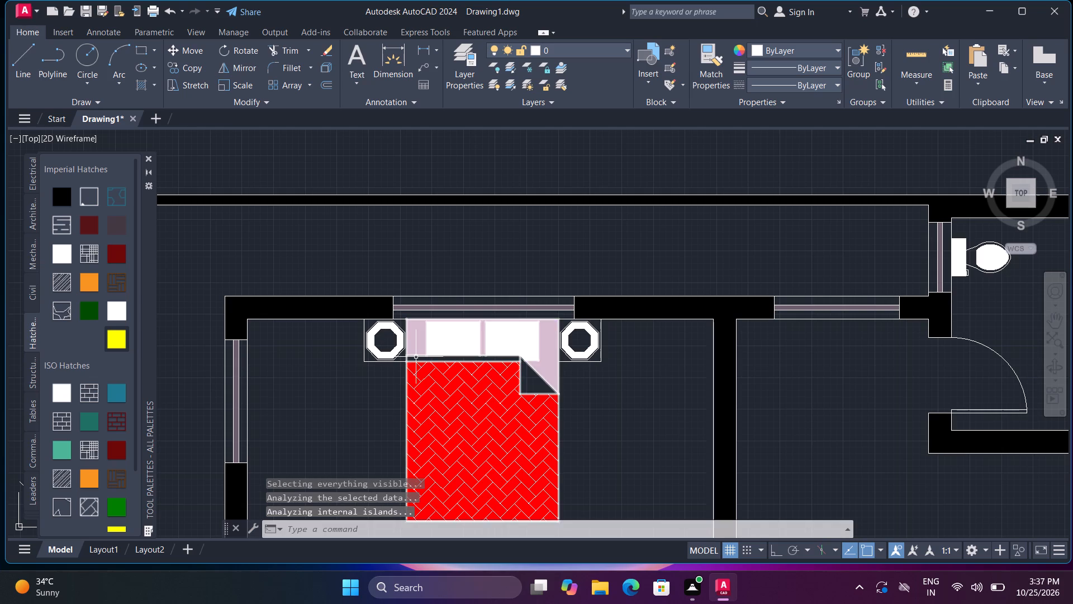
left_click(416, 357)
key("space")
left_click(529, 383)
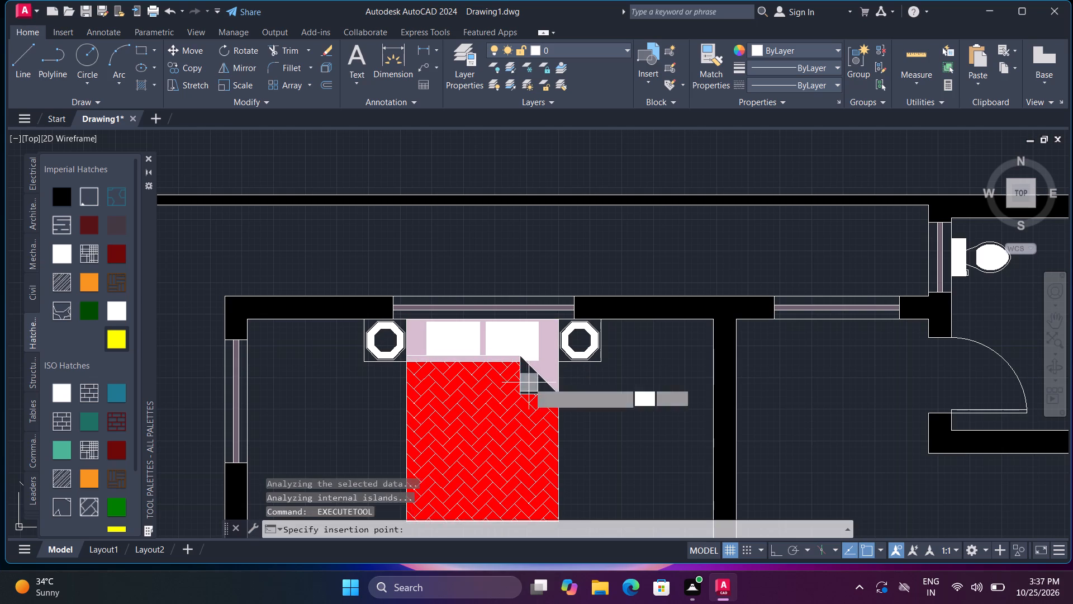
Fill the northeast bed's area around the pillows, the narrow sheet strip and the folded corner with solid light pink.
scroll(580, 389, "down", 1)
middle_click_drag(636, 389, 276, 253)
middle_click(276, 253)
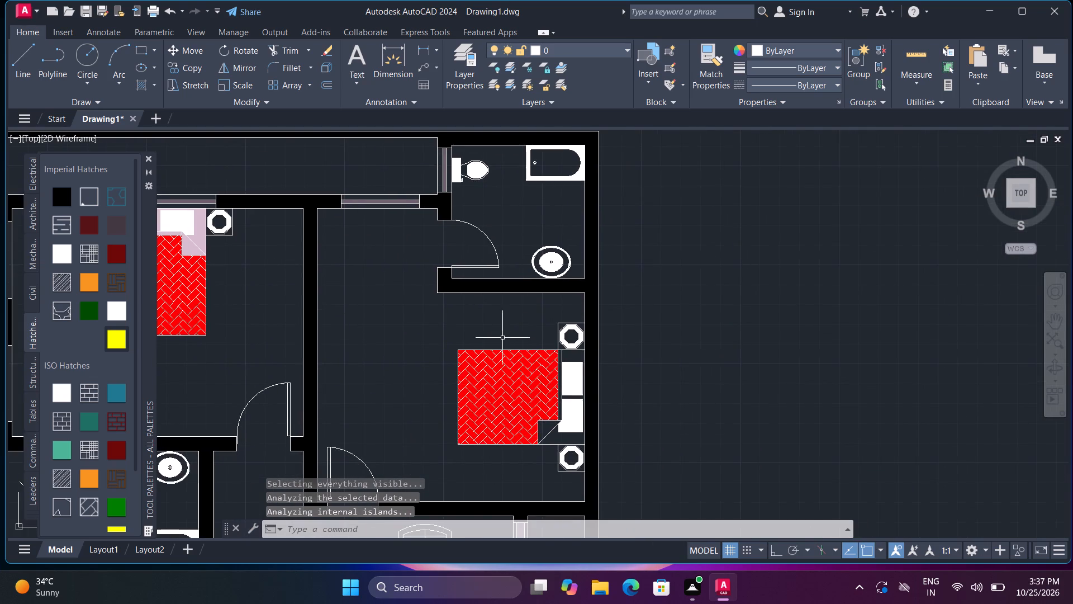
scroll(605, 341, "up", 1)
key("space")
left_click(560, 367)
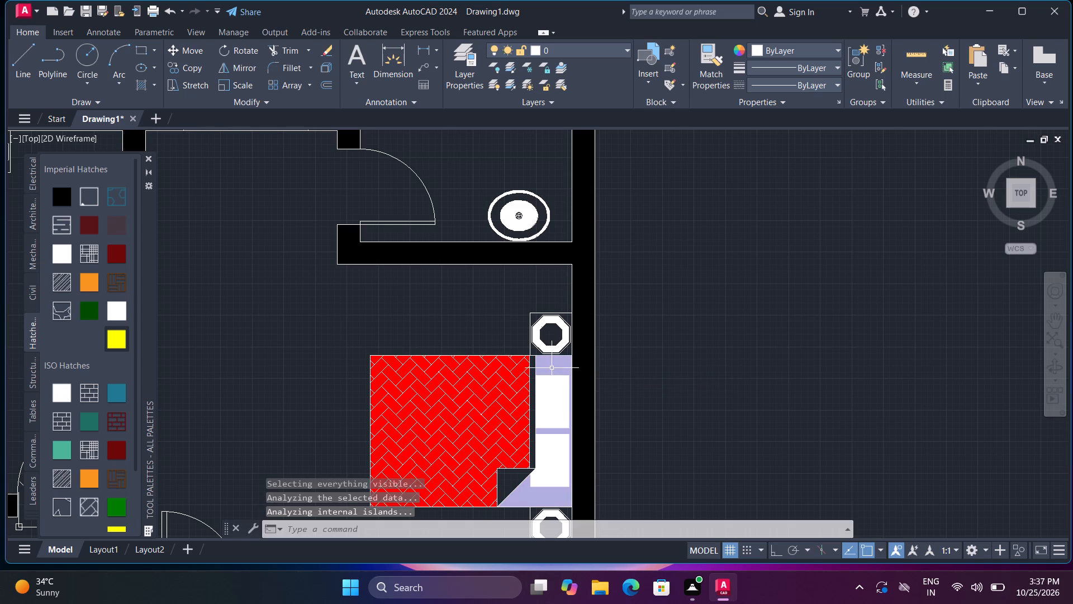
key("space")
left_click(531, 375)
key("space")
left_click(504, 482)
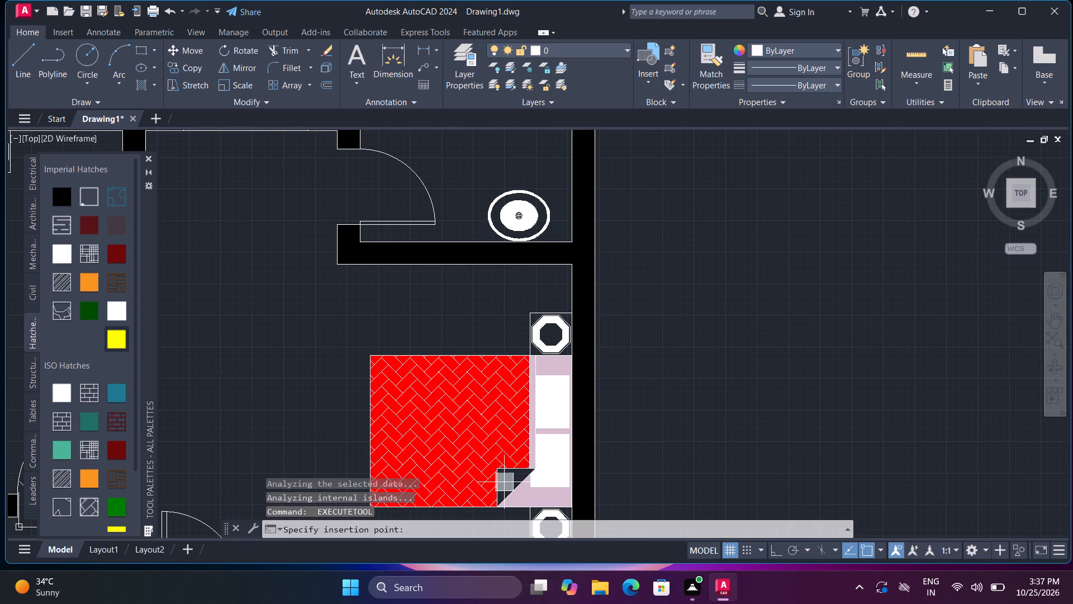
Fill the tops of both nightstands in the northeast bedroom, around the octagonal lamps, with solid light pink.
scroll(533, 364, "up", 3)
key("space")
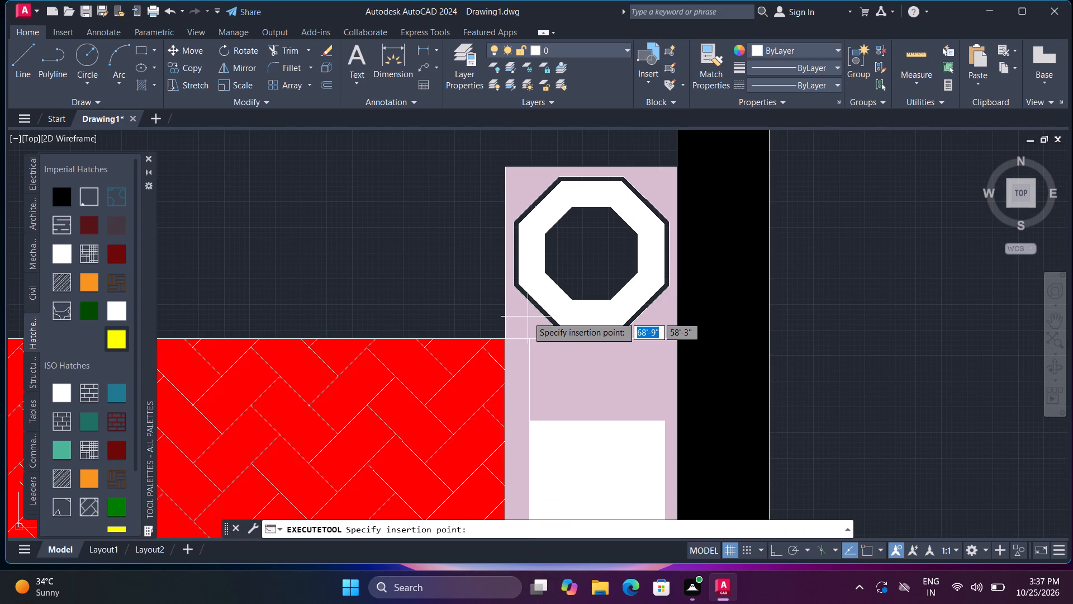
left_click(528, 315)
scroll(529, 320, "down", 2)
middle_click_drag(572, 362, 558, 165)
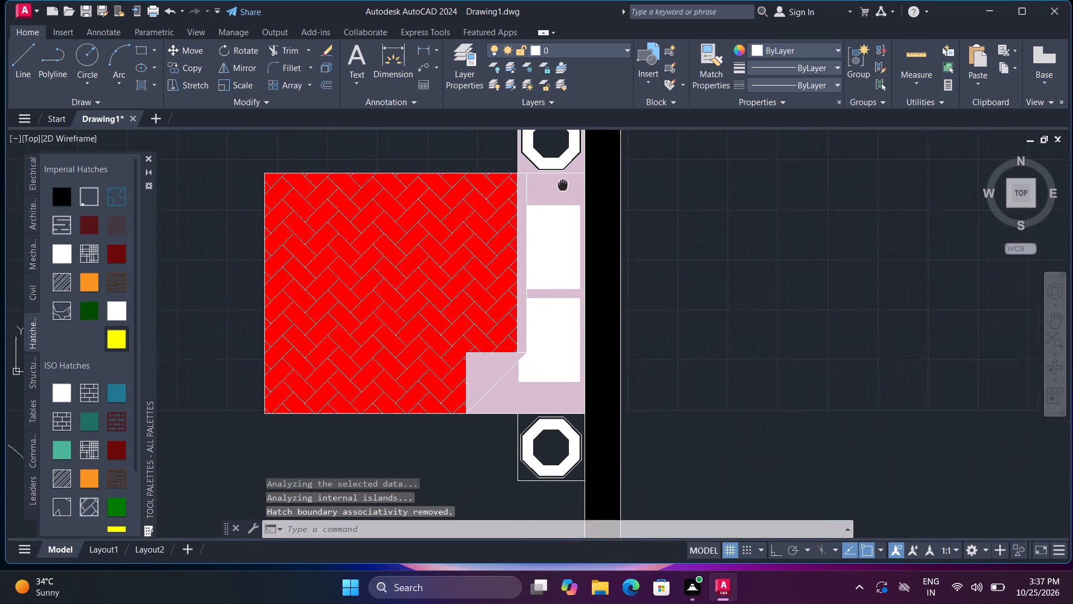
middle_click_drag(558, 165, 557, 162)
key("space")
left_click(511, 432)
Fill the tops of both nightstands in the northwest bedroom, around the octagonal lamps, with solid light pink.
scroll(504, 416, "down", 3)
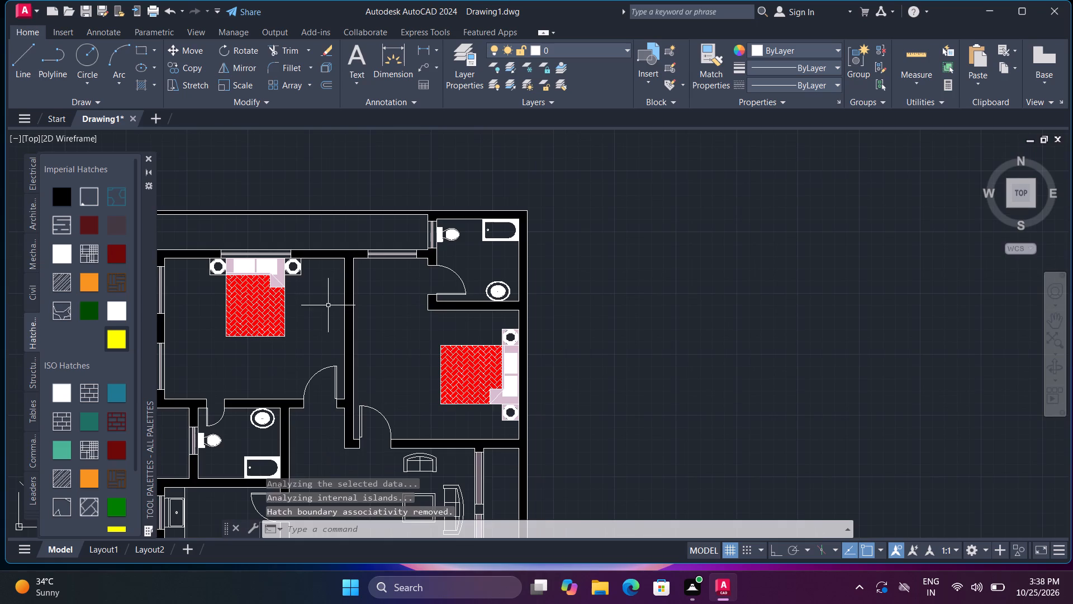
middle_click_drag(334, 295, 478, 389)
scroll(435, 357, "up", 4)
key("space")
left_click(394, 345)
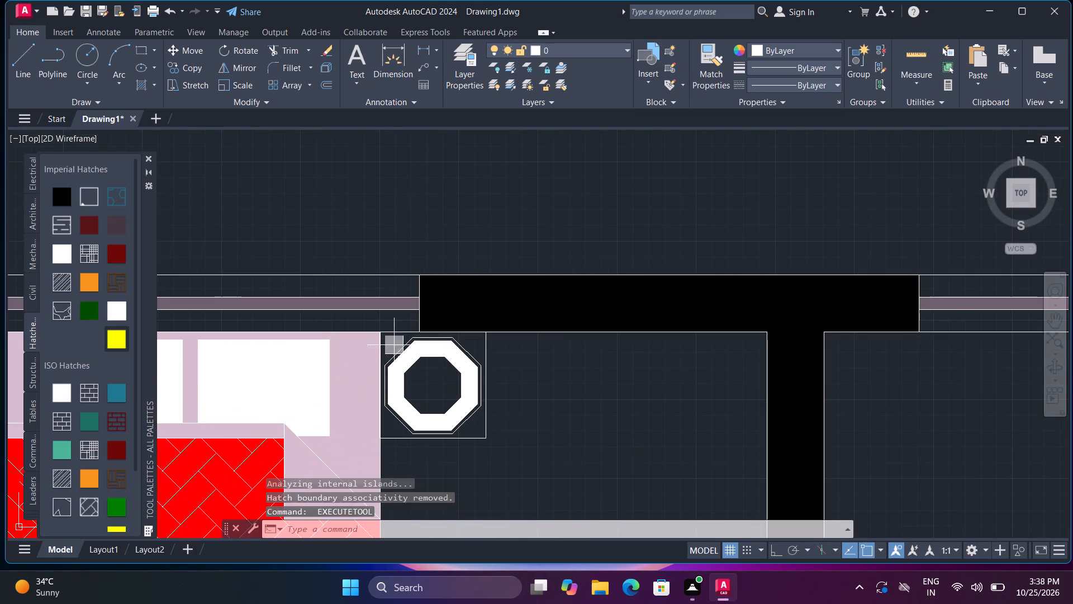
scroll(354, 370, "down", 2)
middle_click_drag(292, 356, 415, 373)
scroll(298, 364, "up", 2)
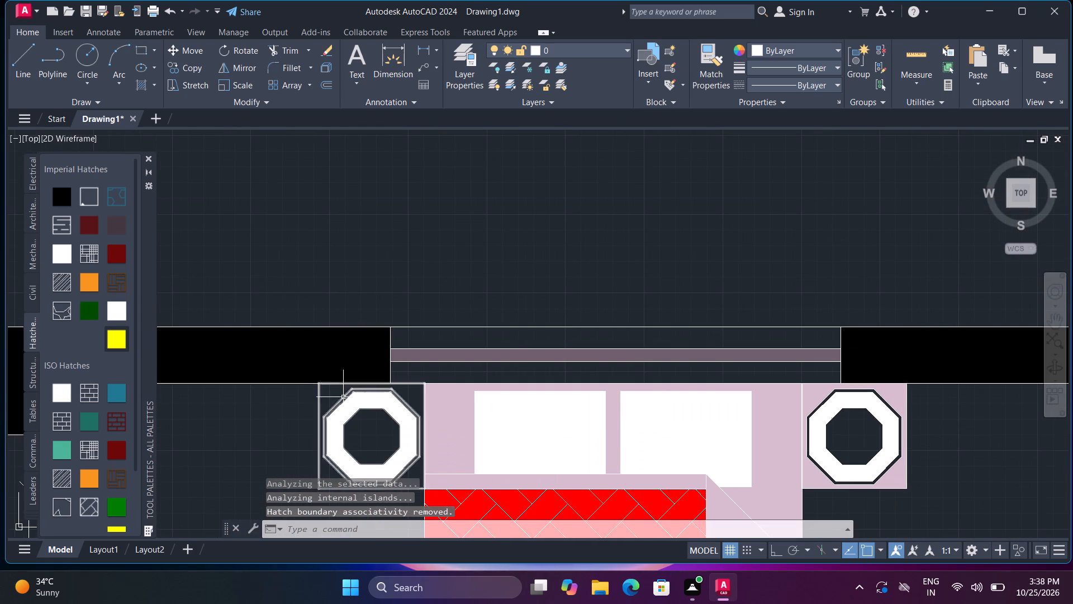
key("space")
left_click(336, 393)
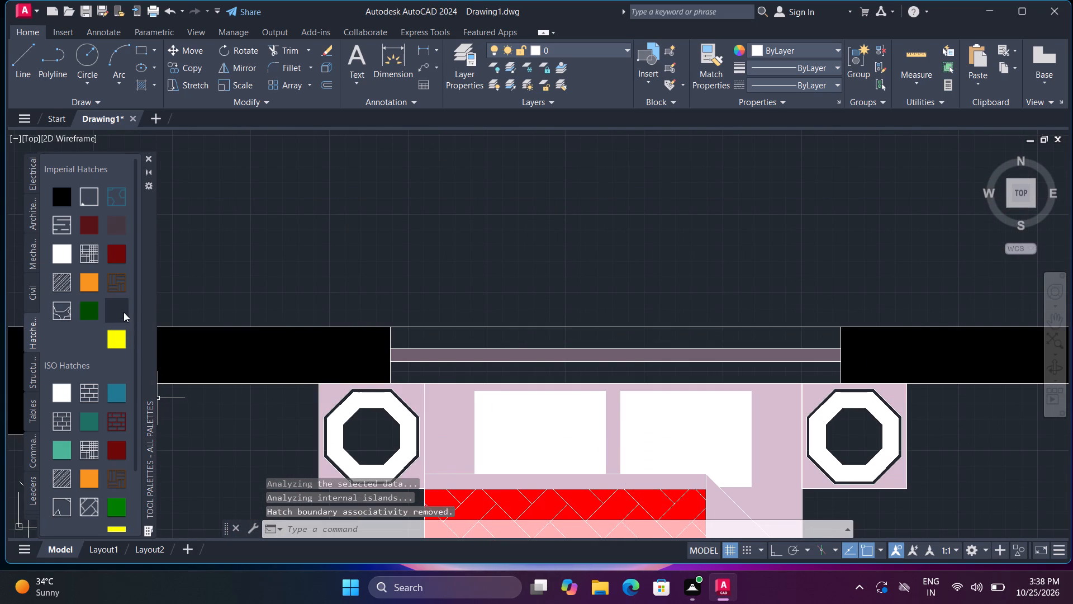
Fill the octagonal lamp centres on both nightstands in the northwest bedroom with solid red.
left_click(84, 314)
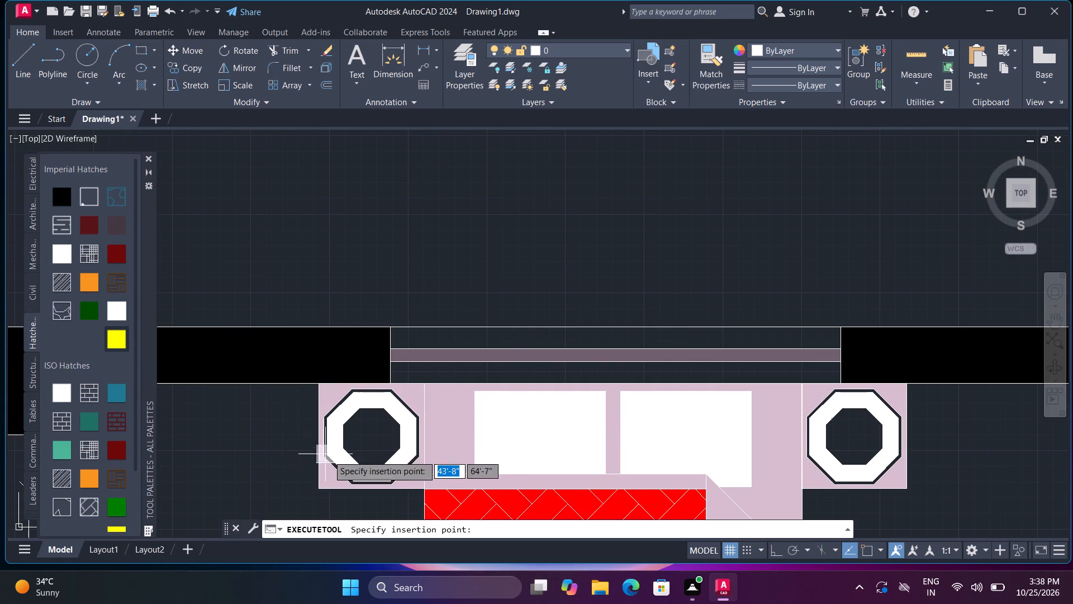
left_click(368, 443)
scroll(383, 445, "down", 3)
scroll(508, 445, "up", 2)
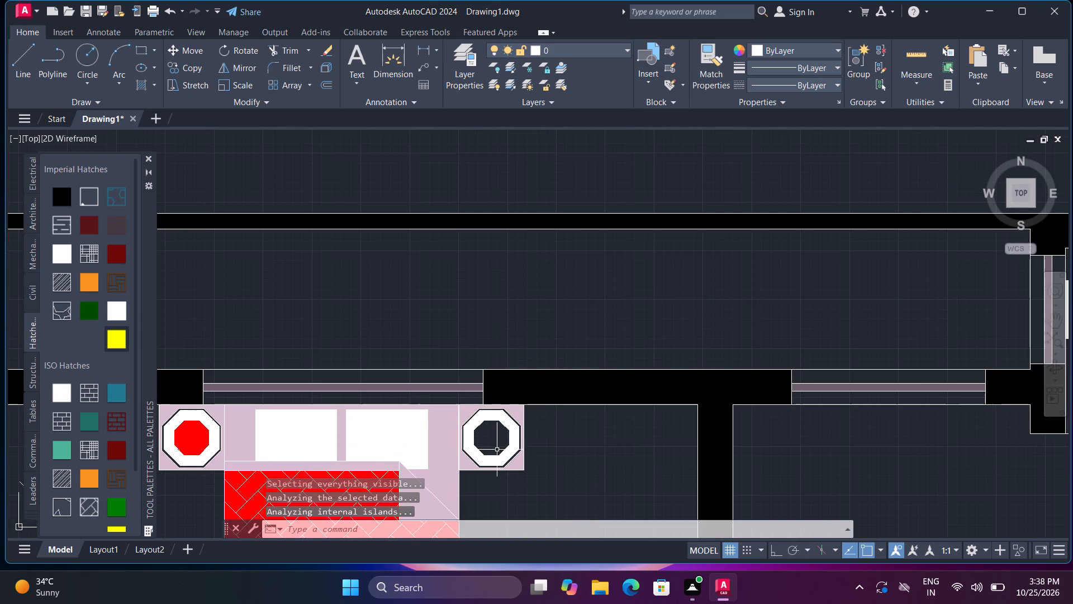
key("space")
left_click(496, 450)
Fill the octagonal lamp centres on both nightstands in the northeast bedroom with solid red.
scroll(507, 450, "down", 2)
middle_click_drag(549, 458, 344, 280)
scroll(624, 399, "up", 1)
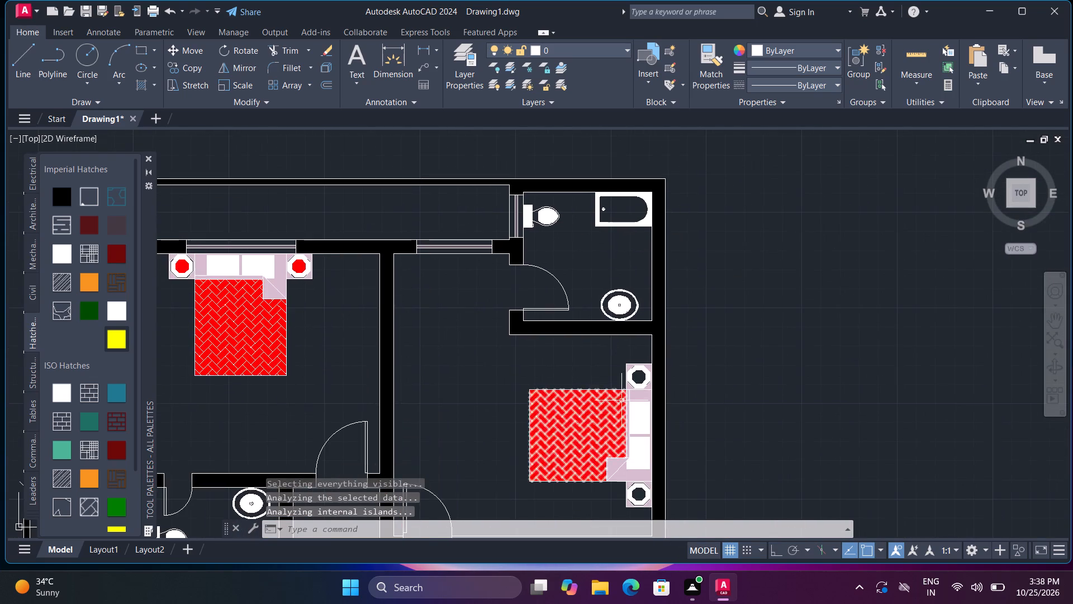
scroll(624, 399, "up", 2)
key("space")
left_click(672, 308)
scroll(675, 339, "down", 3)
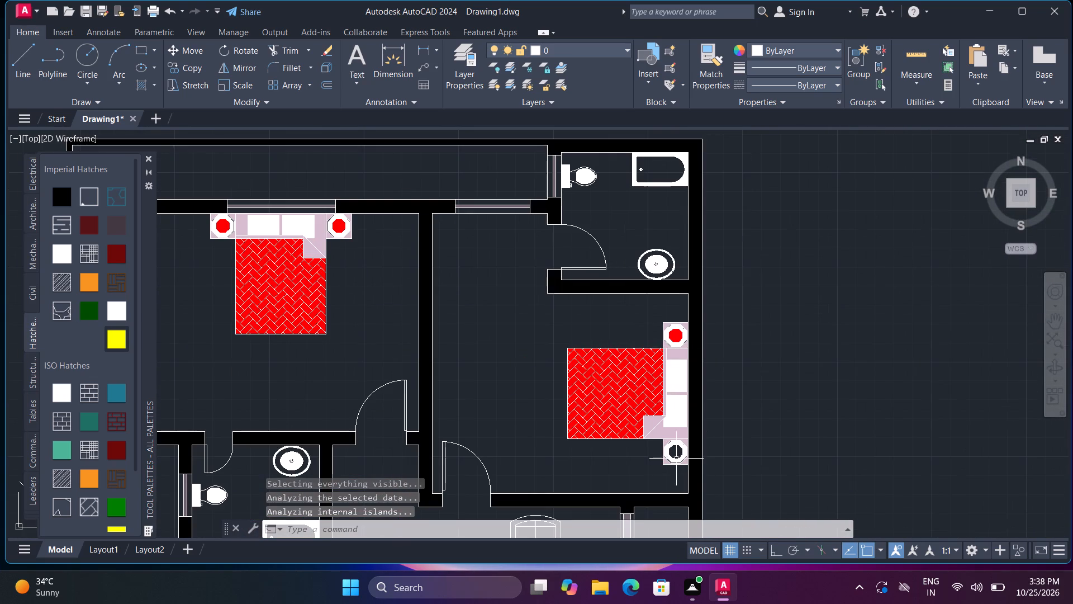
key("space")
left_click(675, 455)
Fill the narrow strip of space east of the upper sitting area's windows with solid light pink.
scroll(640, 468, "down", 2)
middle_click_drag(543, 471, 537, 378)
middle_click(537, 374)
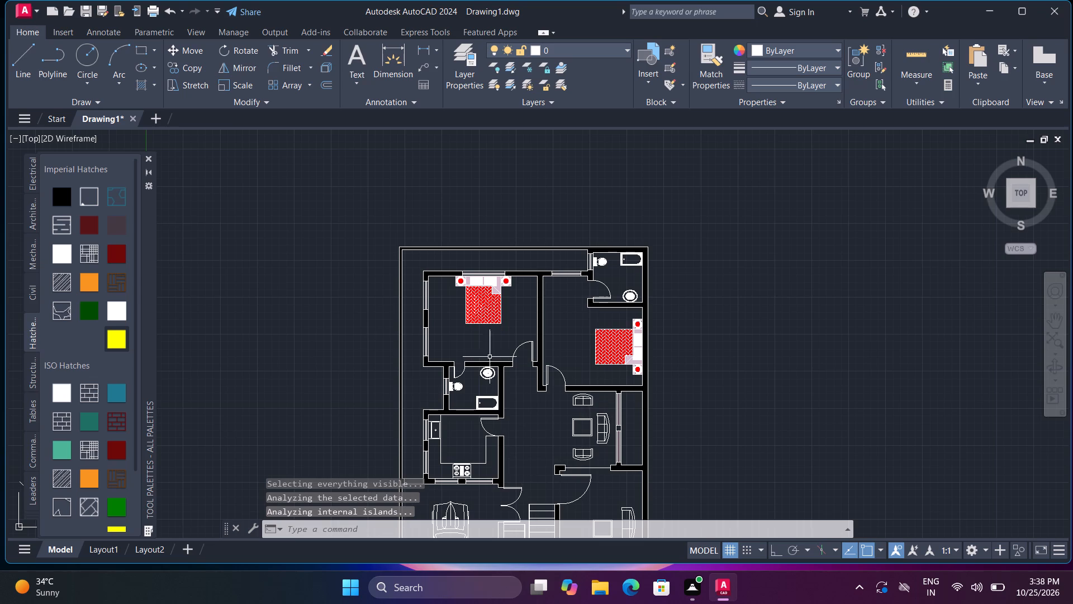
left_click(112, 340)
scroll(594, 406, "up", 3)
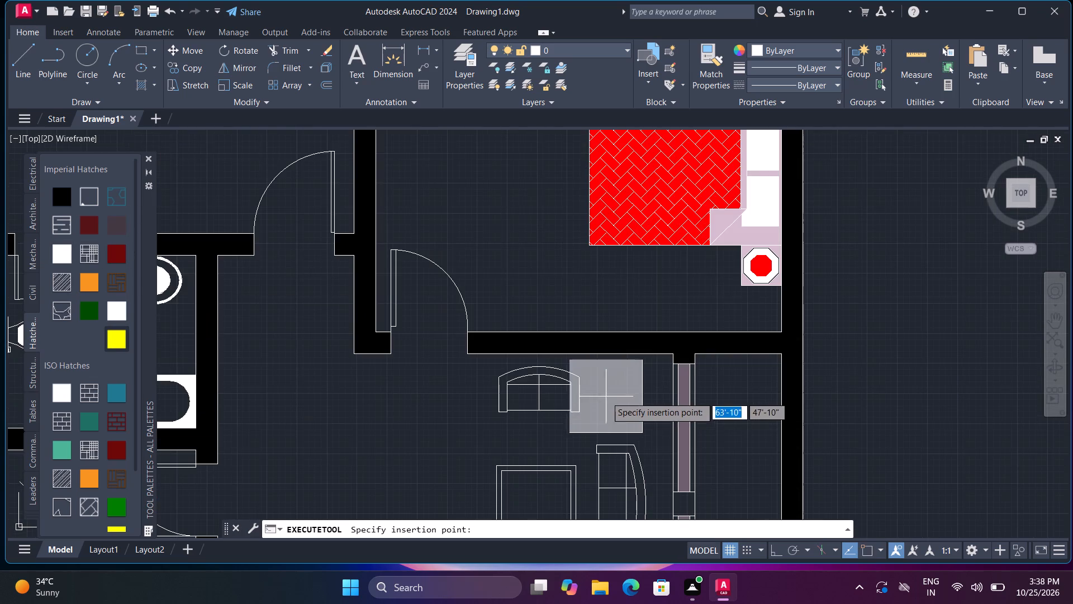
middle_click_drag(638, 412, 591, 269)
scroll(591, 268, "down", 2)
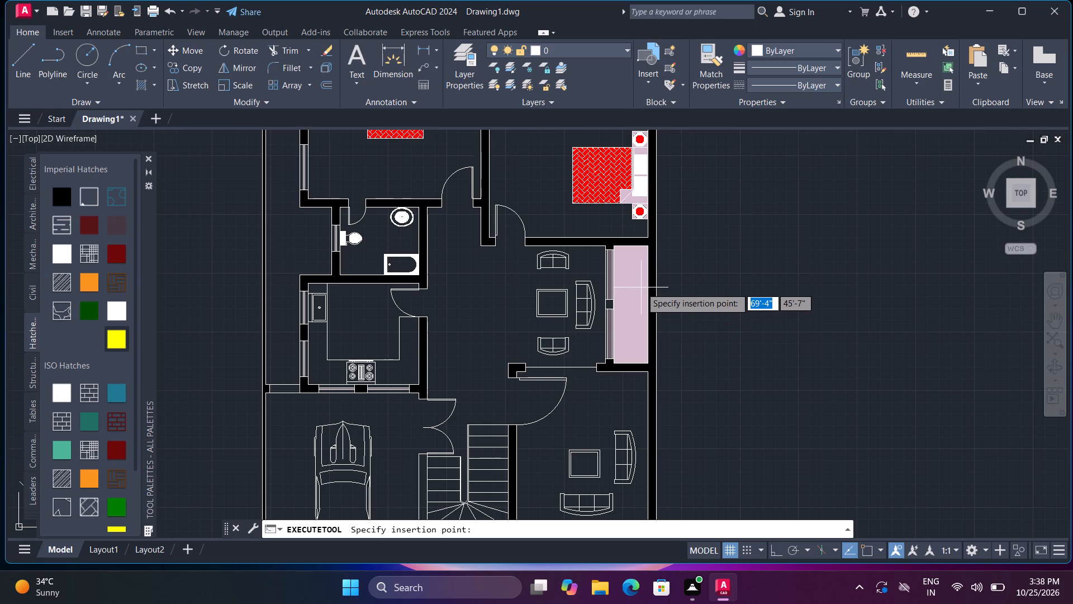
left_click(641, 287)
Fill the arms-and-back frames of the upper sitting area's three sofas and the coffee table's border with solid light orange.
scroll(578, 300, "up", 2)
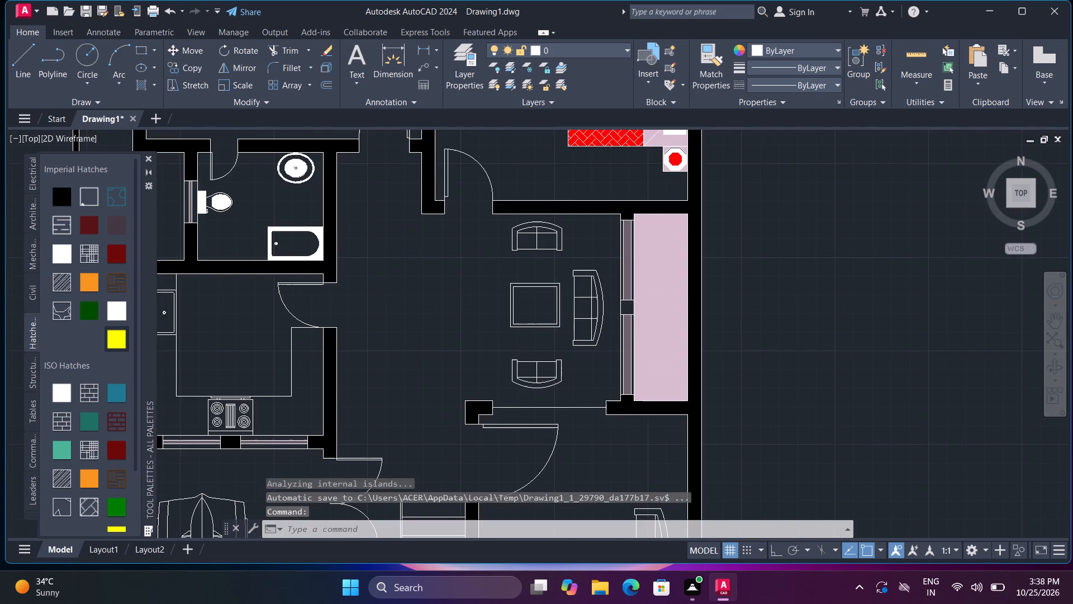
left_click(116, 308)
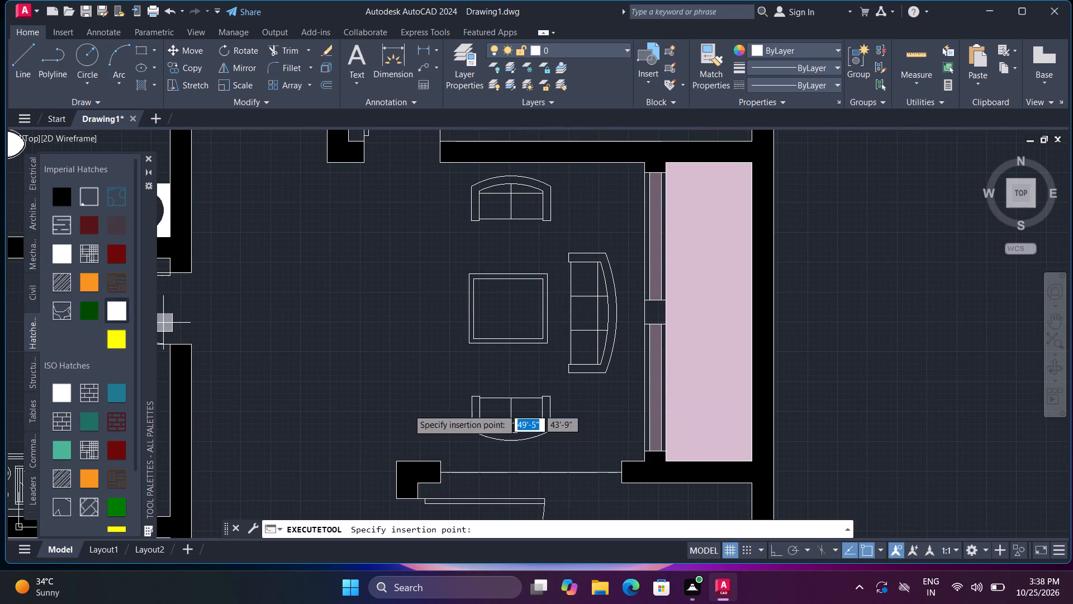
left_click(473, 426)
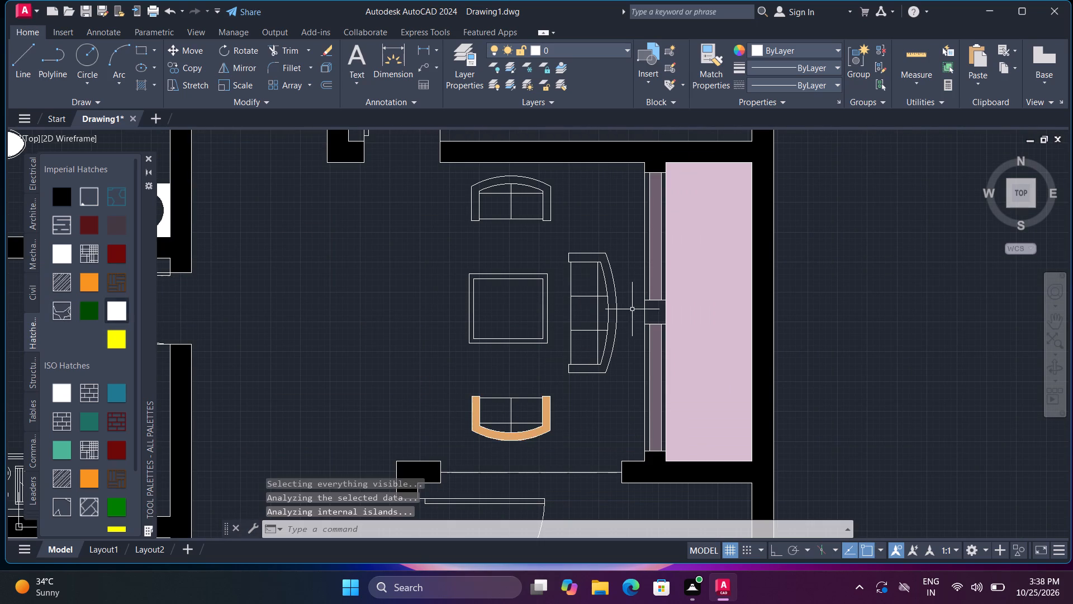
key("space")
left_click(611, 291)
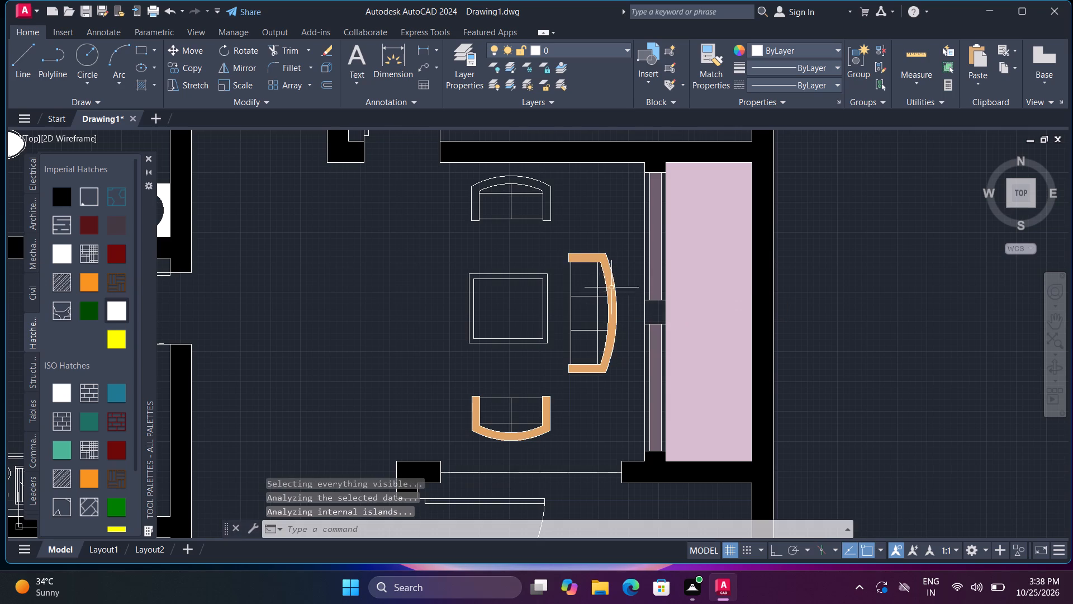
key("space")
left_click(548, 207)
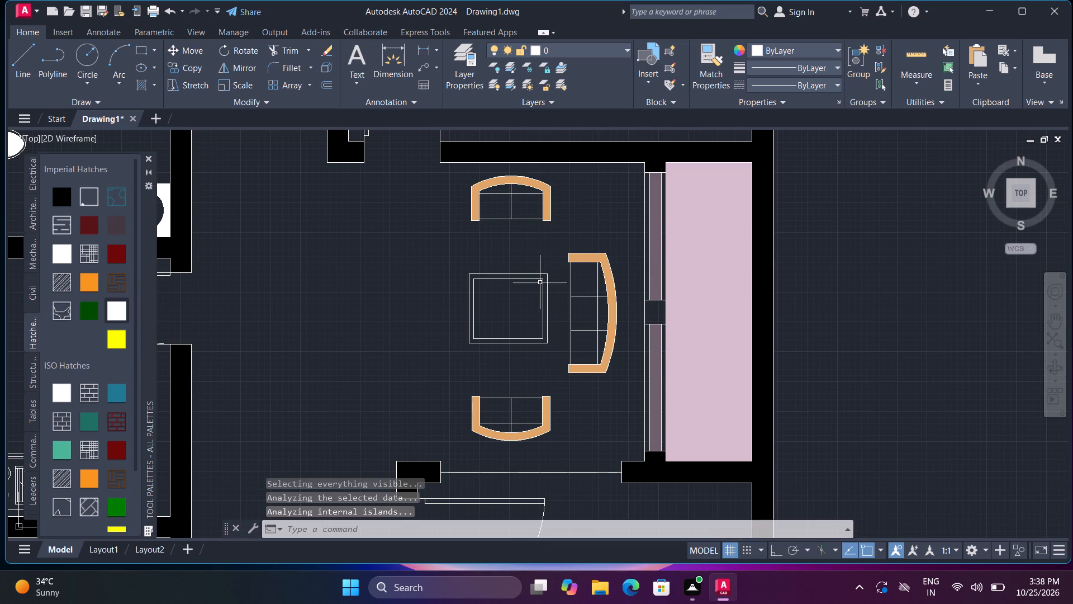
key("space")
left_click(544, 274)
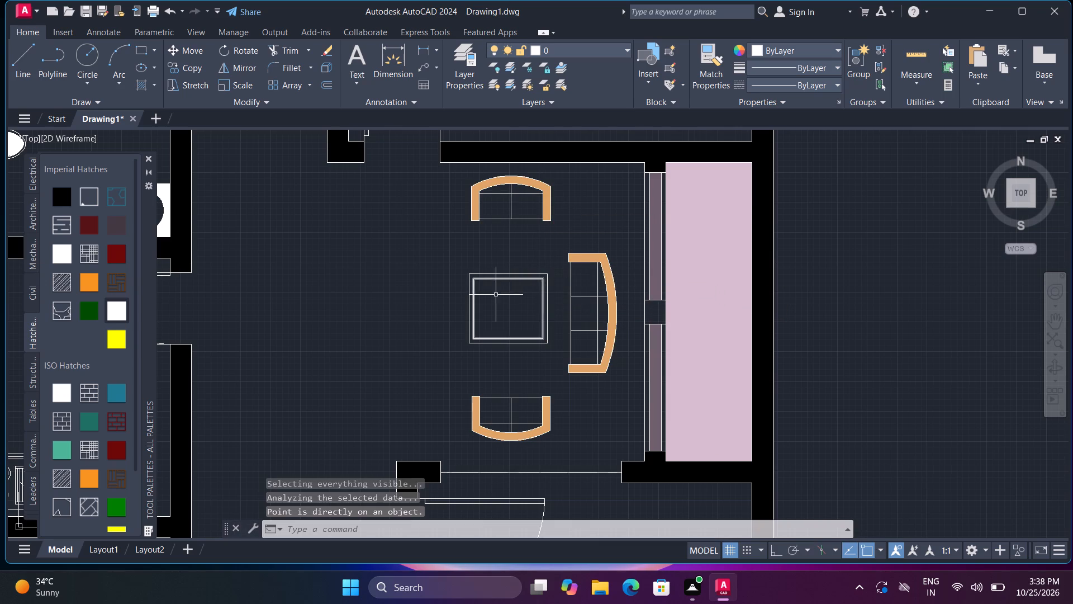
key("space")
left_click(485, 276)
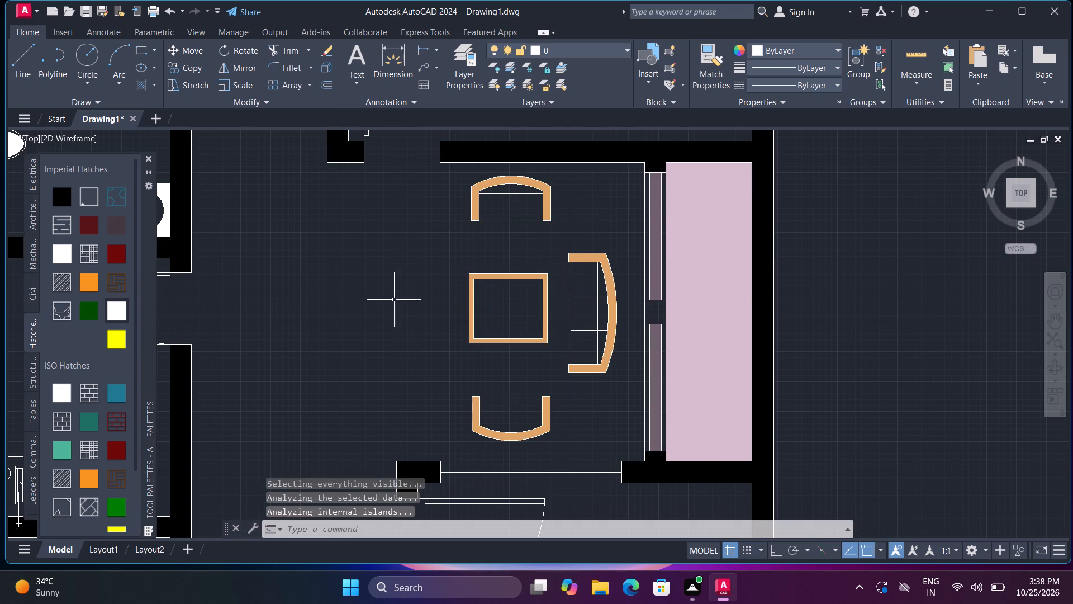
Fill all the seat cushions of the south, east and north sofas in the upper sitting area with solid light pink.
left_click(113, 331)
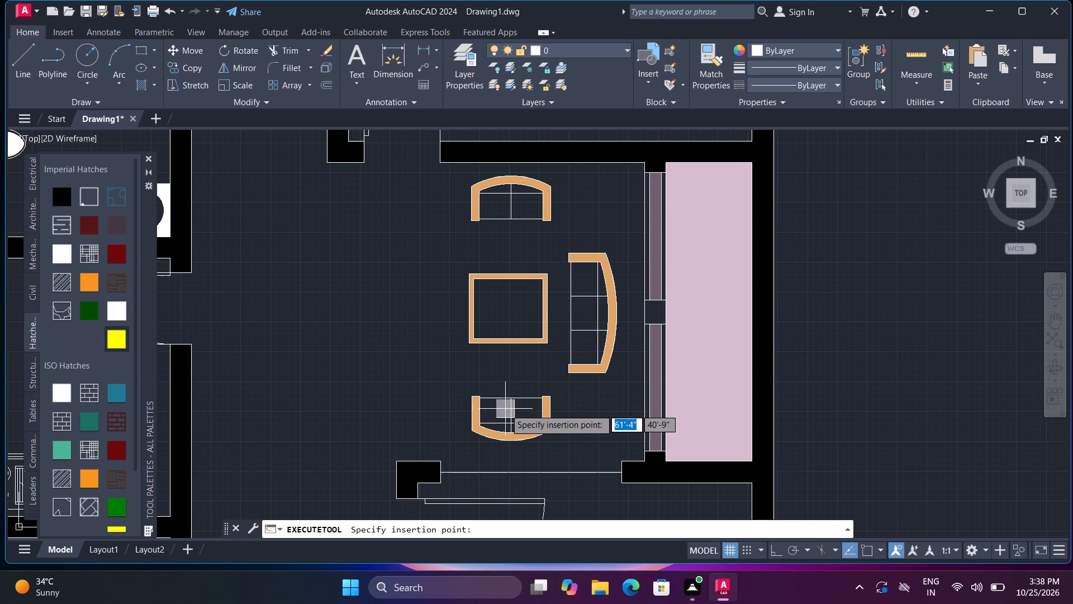
left_click(504, 410)
key("space")
left_click(527, 416)
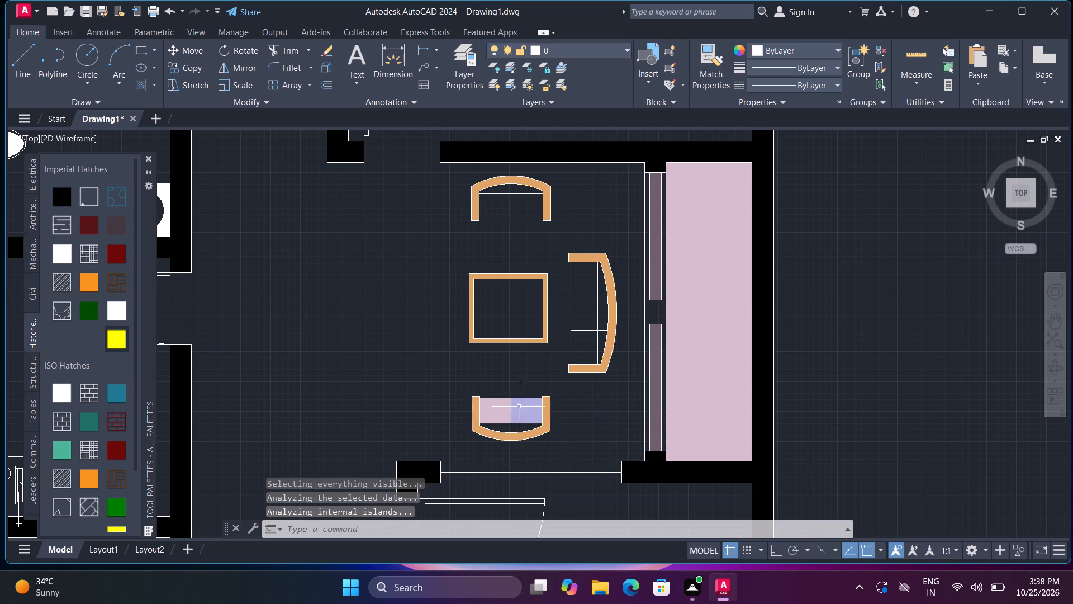
key("space")
left_click(583, 312)
key("space")
left_click(591, 279)
key("space")
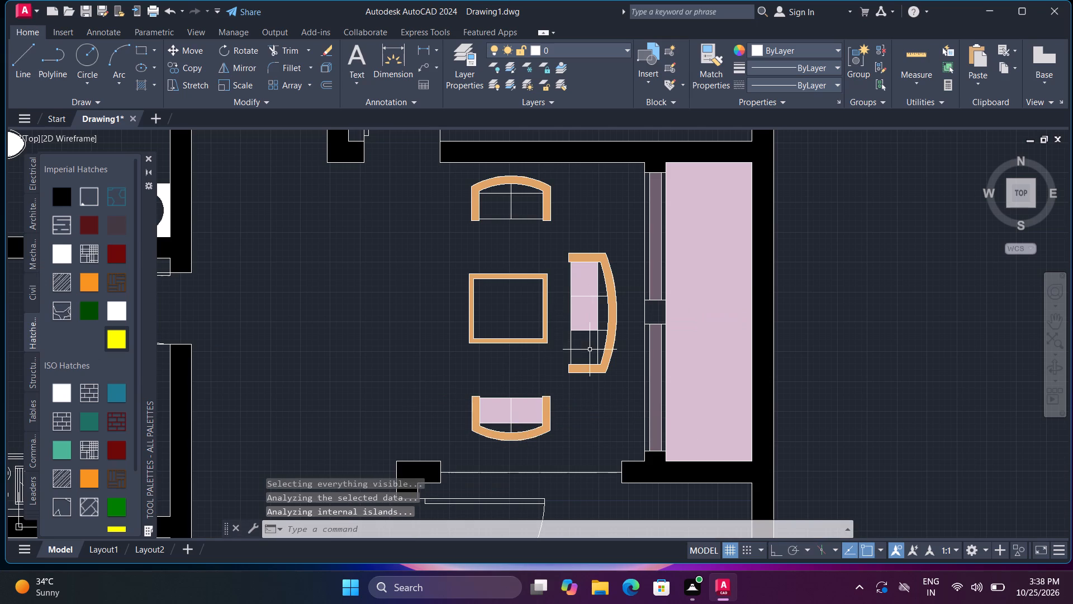
left_click(590, 350)
key("space")
left_click(531, 209)
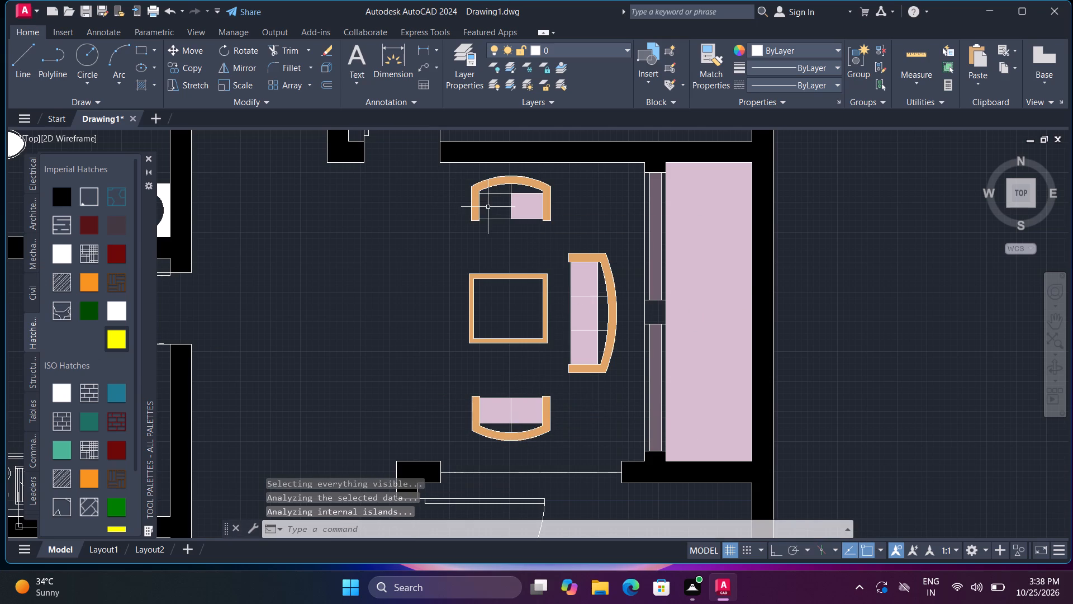
key("space")
left_click(493, 206)
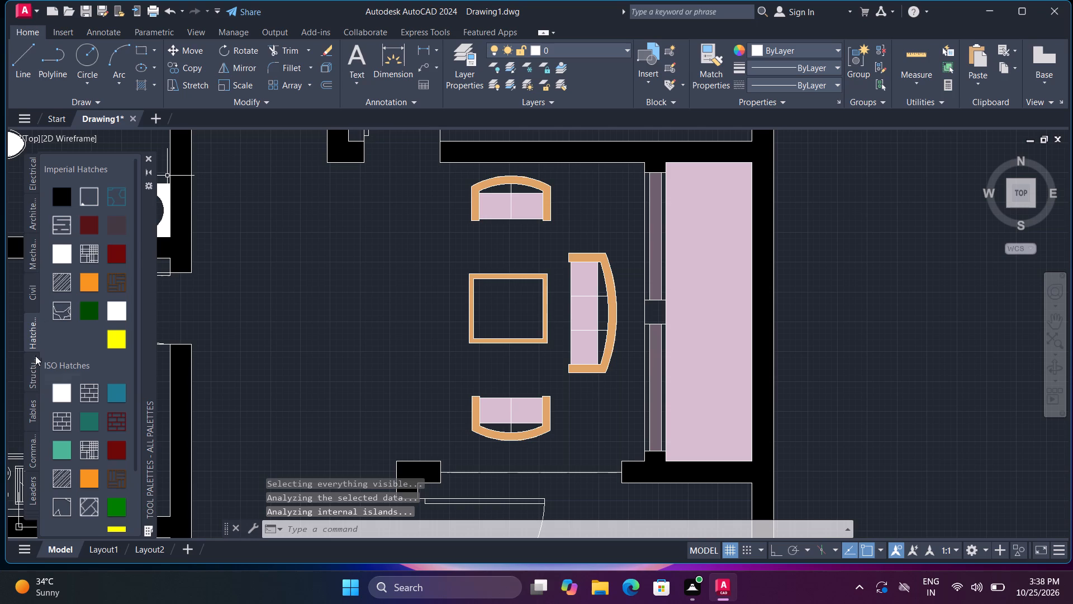
Fill the north sofa's two backrest gaps and the coffee table top with solid black.
left_click(60, 382)
scroll(487, 201, "up", 2)
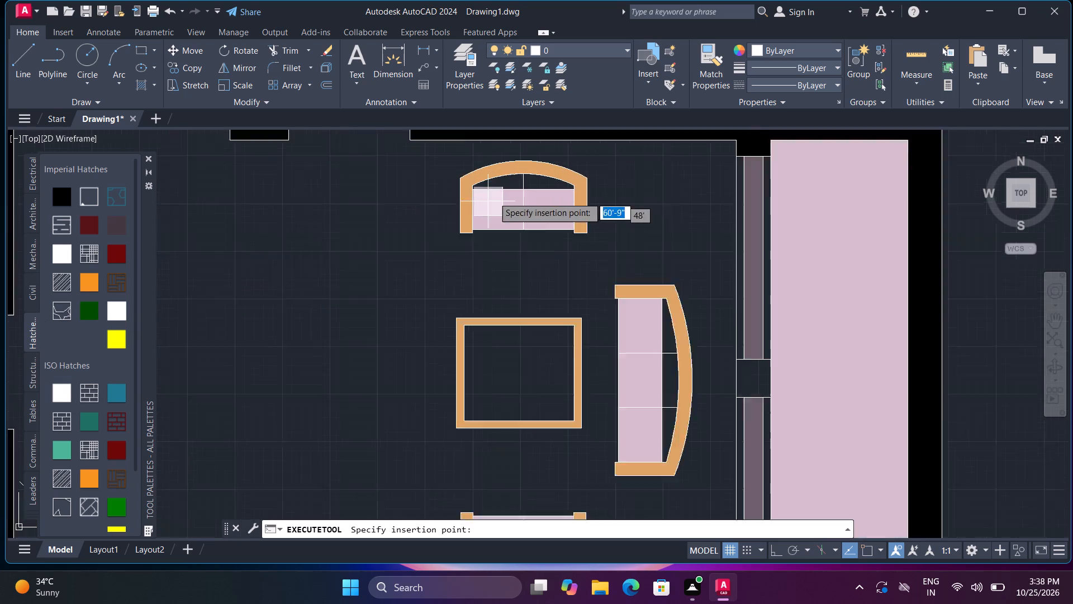
left_click(503, 178)
key("space")
left_click(548, 179)
scroll(564, 285, "down", 2)
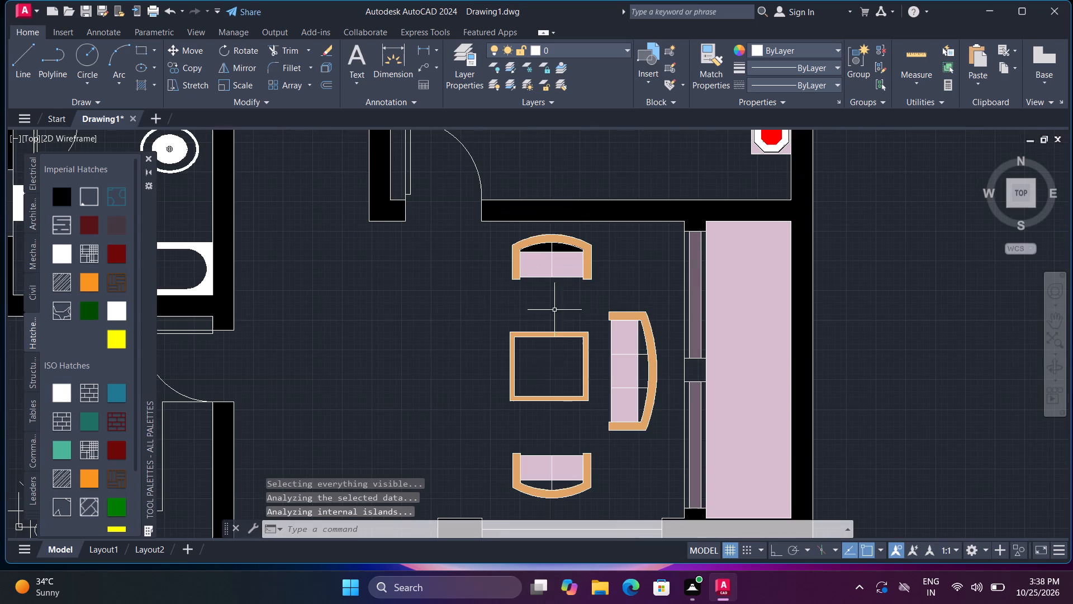
key("space")
left_click(534, 389)
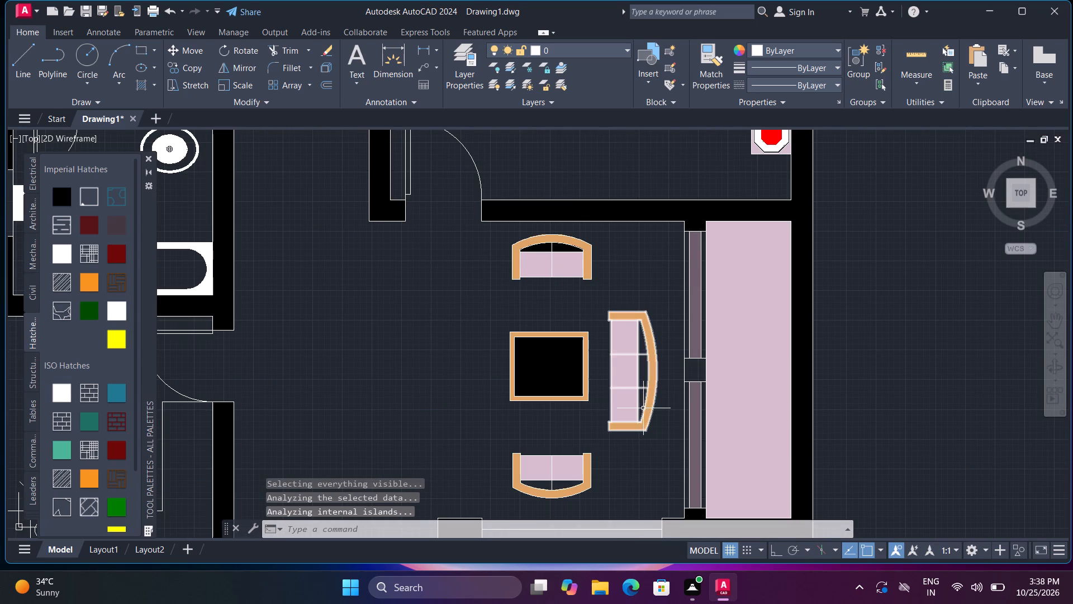
Fill the backrest gaps of the east three-seat sofa and the south sofa with solid black.
key("space")
left_click(641, 397)
key("space")
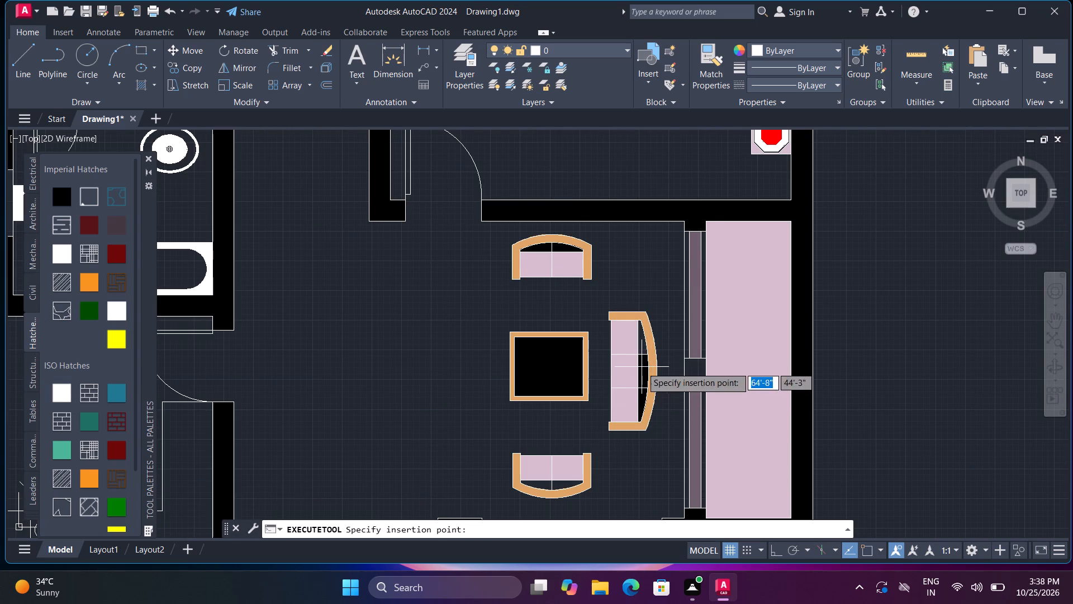
left_click(642, 367)
key("space")
left_click(643, 339)
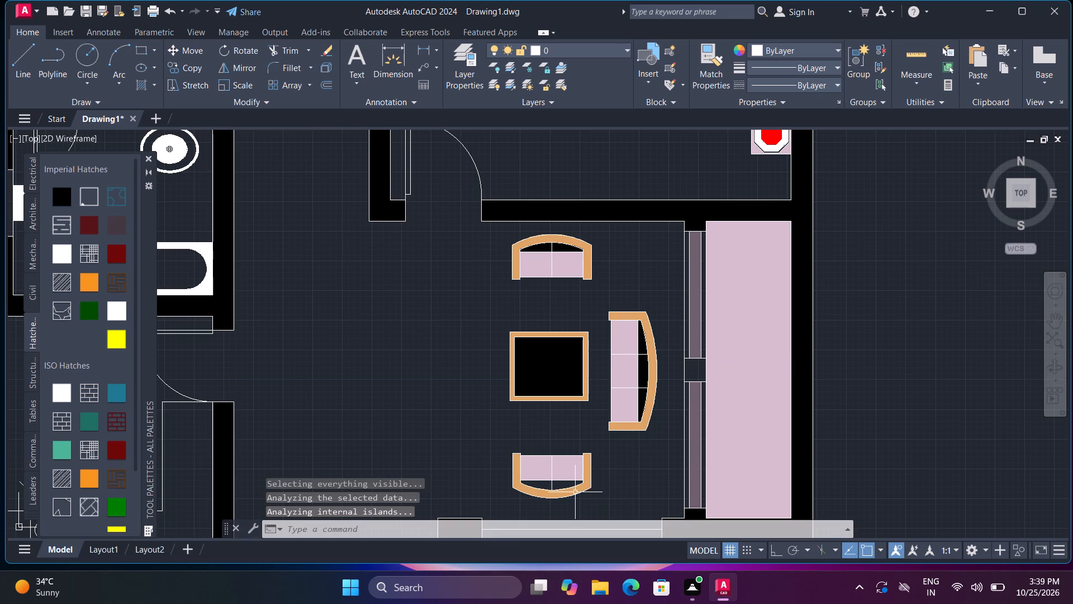
key("space")
left_click(562, 487)
key("space")
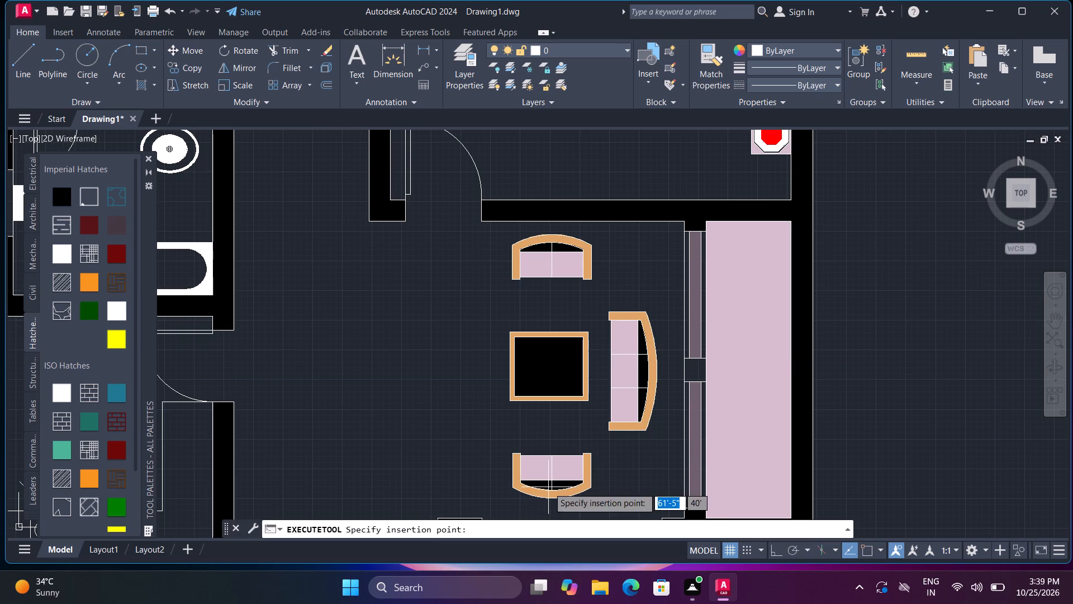
left_click(548, 487)
Fill the kitchen counter's west and east L-shaped runs and the piece north of the sink with solid black.
scroll(586, 450, "down", 3)
middle_click_drag(606, 458, 571, 429)
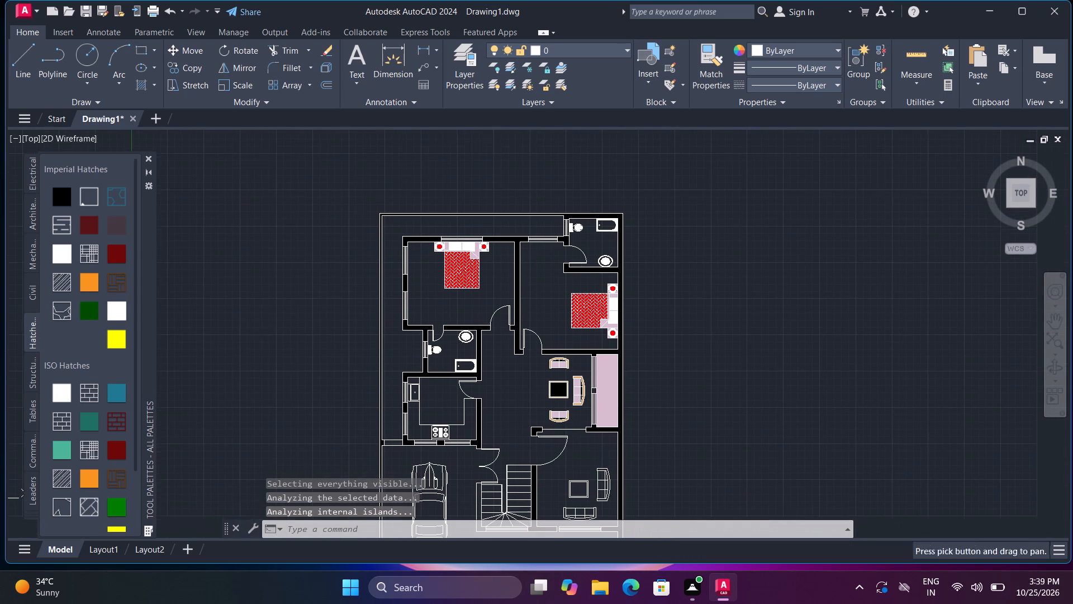
scroll(438, 425, "up", 2)
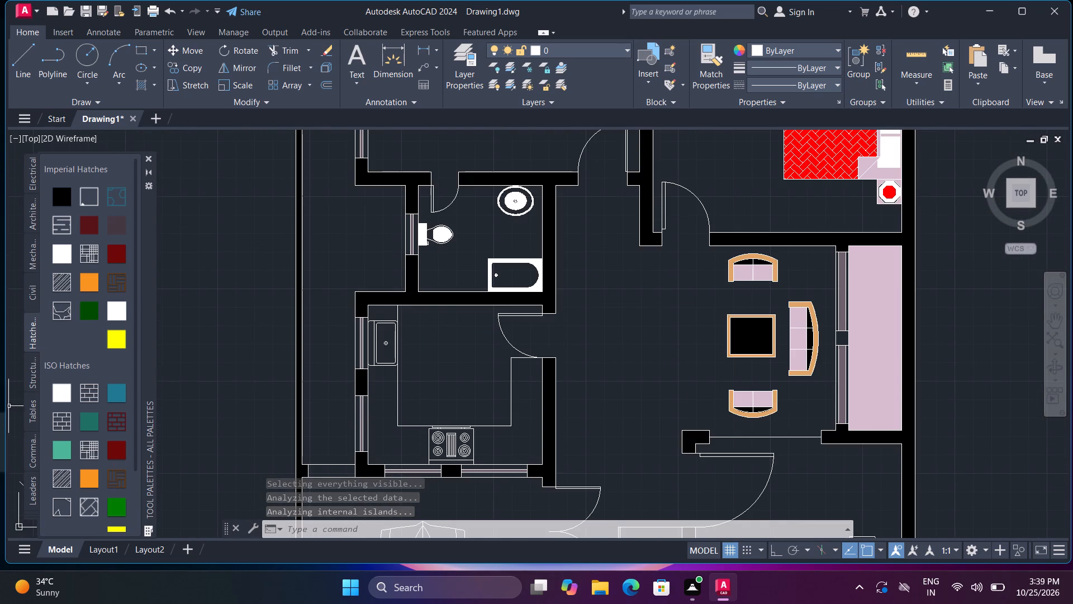
left_click_drag(310, 459, 395, 449)
key("space")
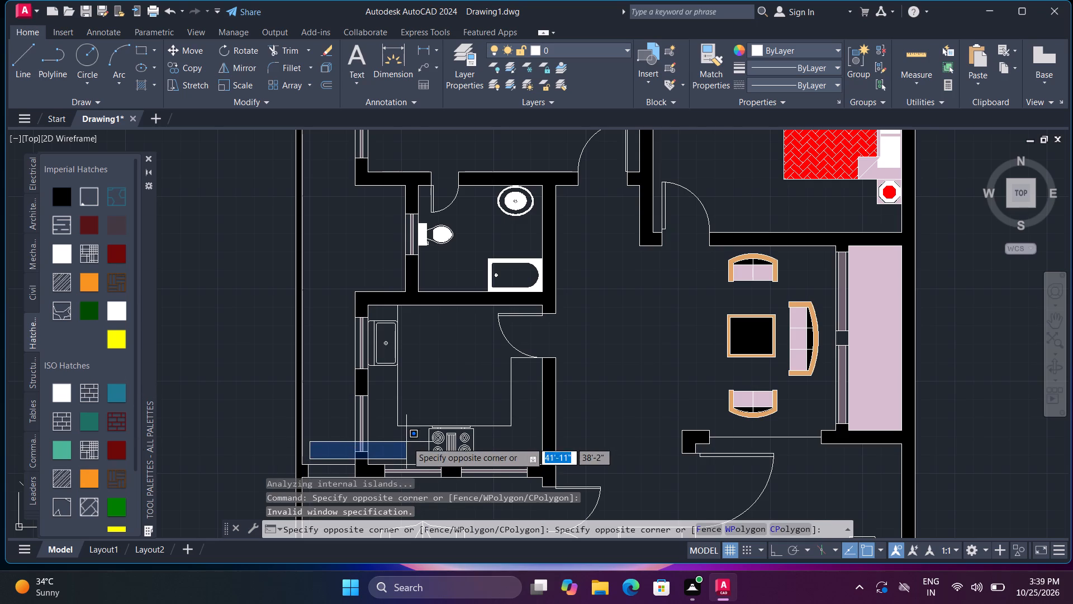
key("space")
left_click(402, 437)
key("space")
left_click(398, 438)
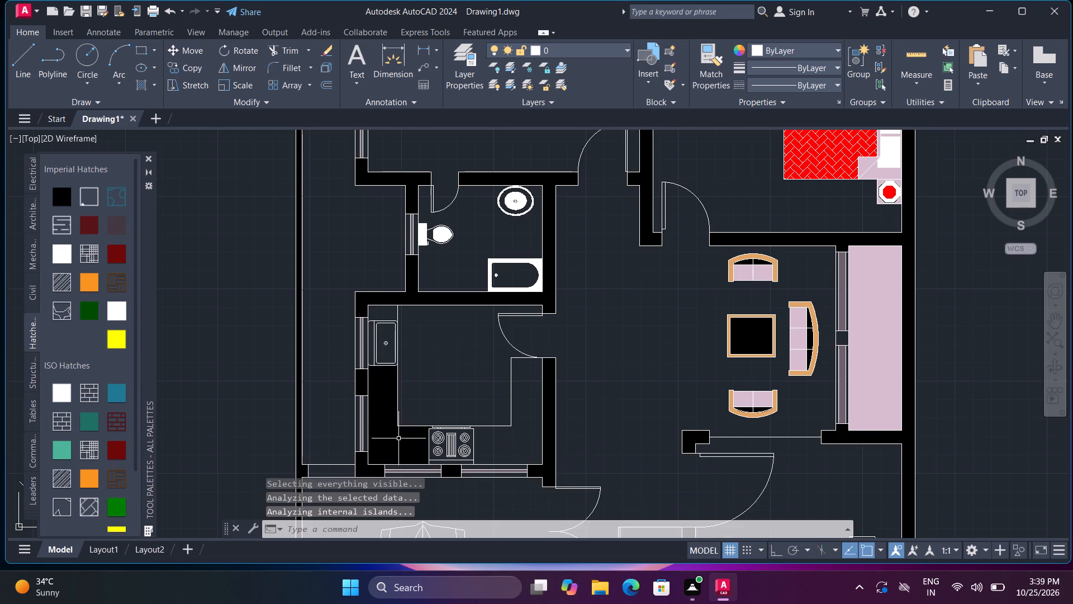
key("space")
left_click(504, 442)
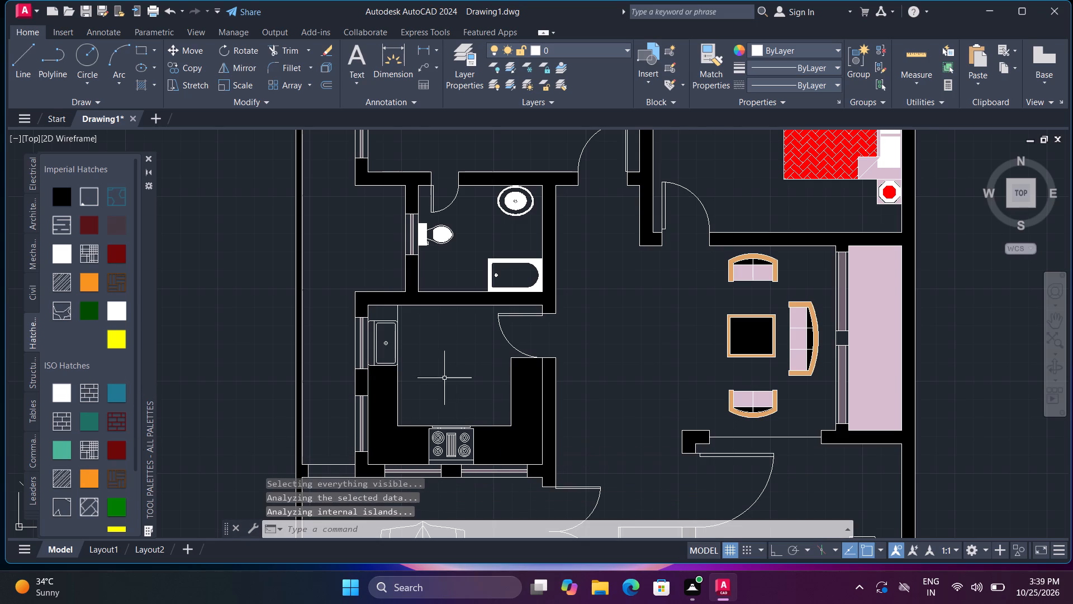
key("space")
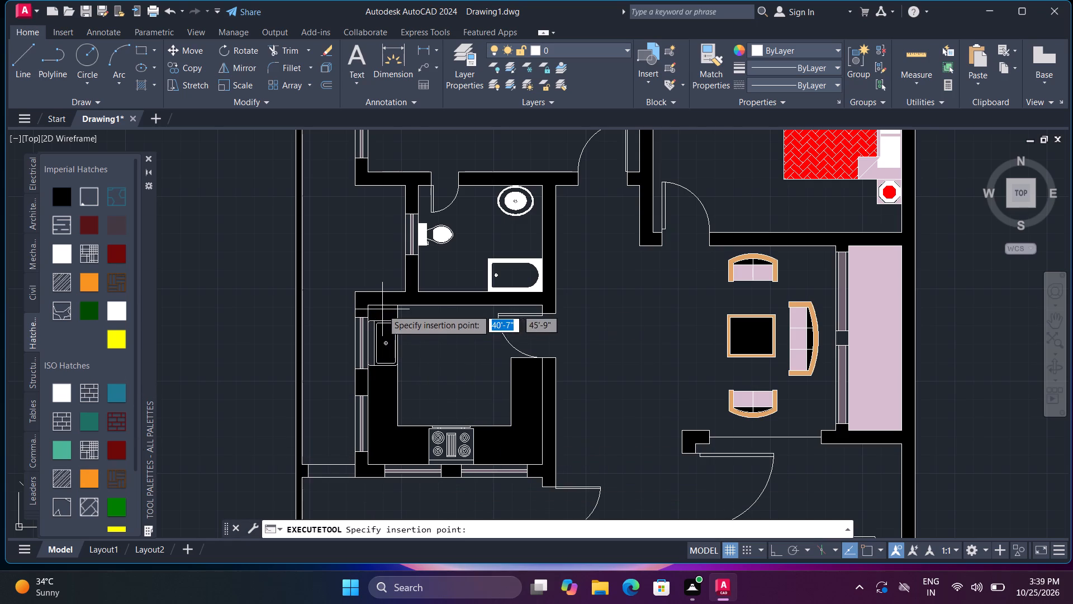
left_click(382, 309)
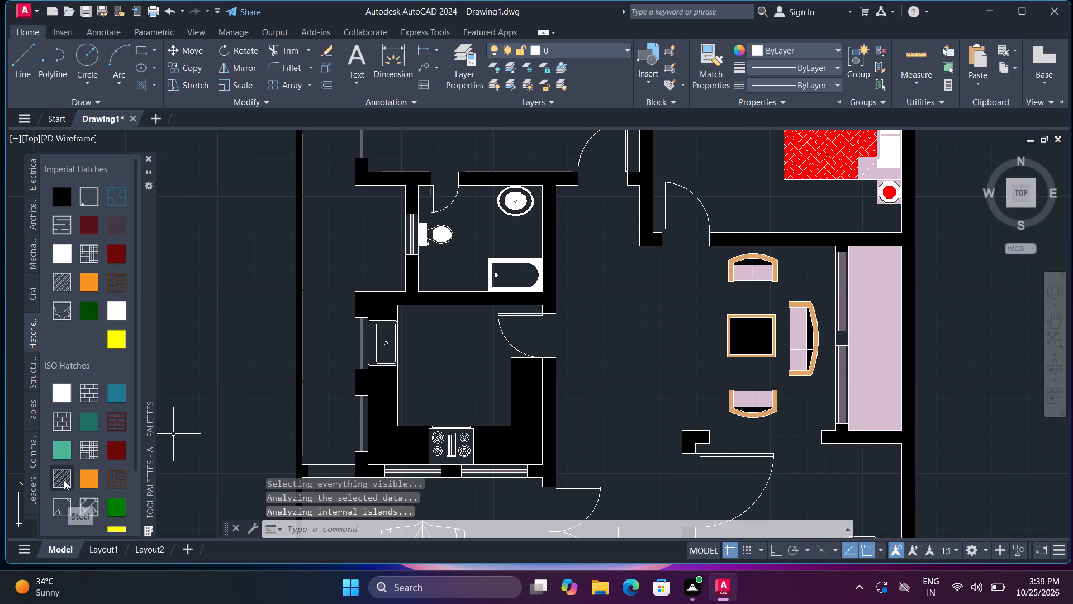
Apply the Steel diagonal hatch over the kitchen's west and east counter runs and the area north of and around the sink.
left_click_drag(64, 479, 72, 478)
left_click(391, 442)
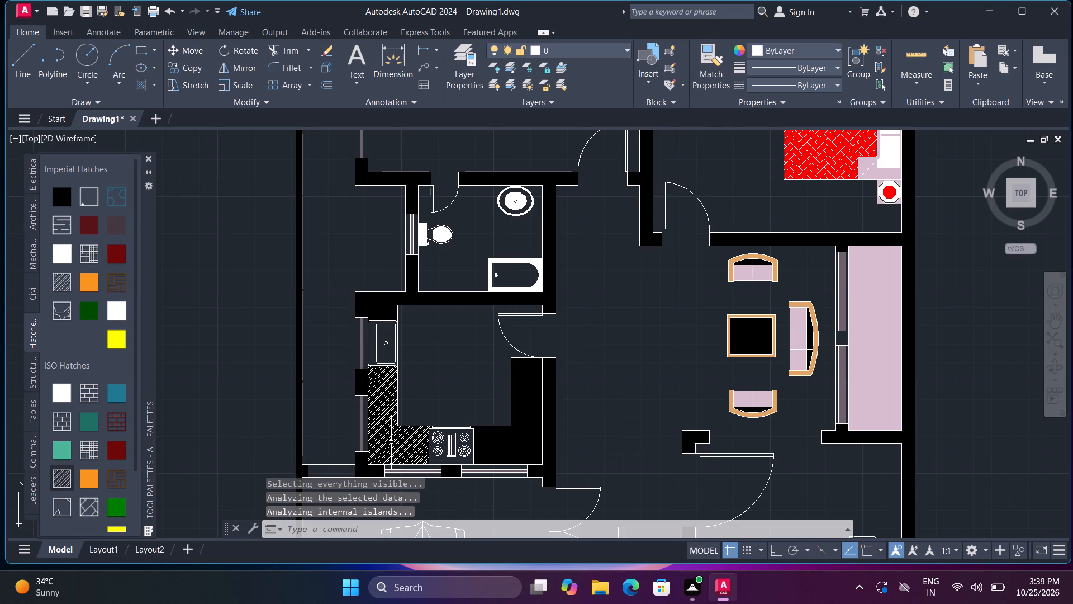
key("space")
left_click(529, 440)
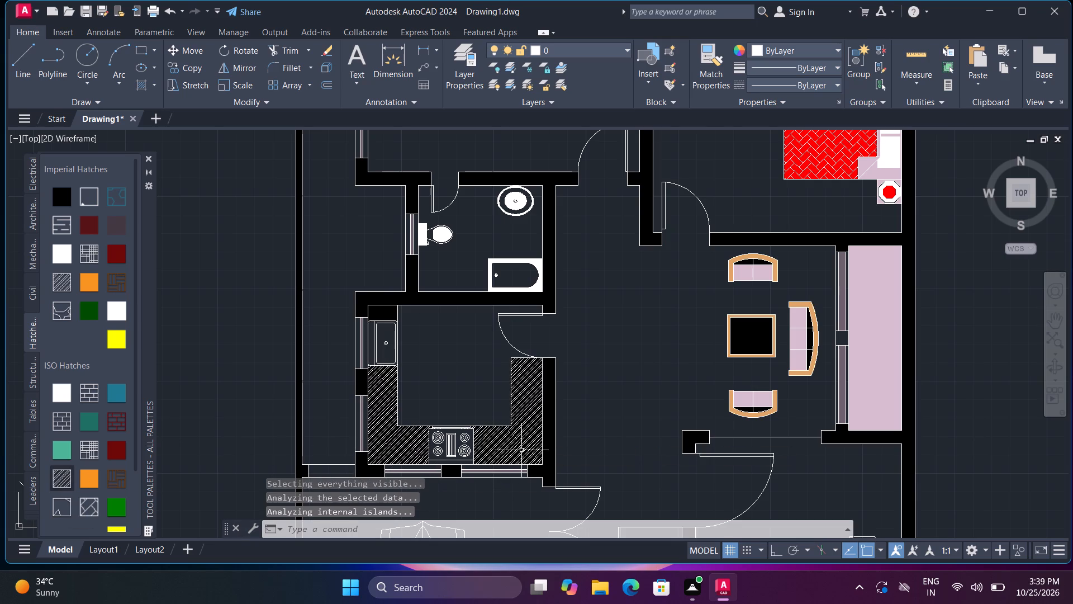
scroll(381, 314, "up", 3)
key("space")
left_click(381, 313)
scroll(384, 314, "down", 3)
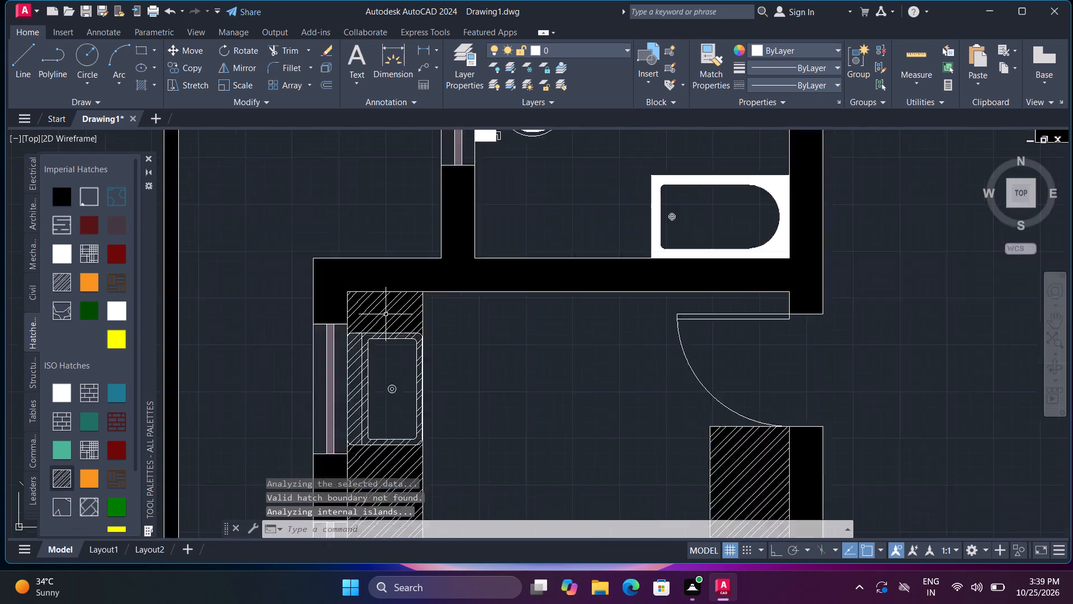
Fill the body of the car parked south of the kitchen with solid red.
scroll(390, 314, "down", 1)
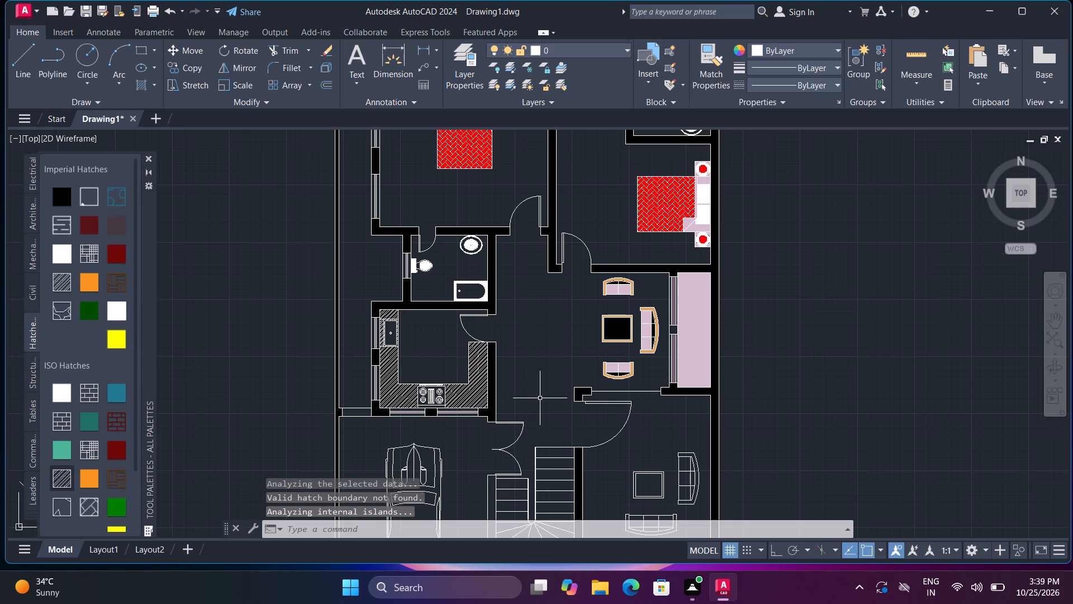
scroll(545, 398, "down", 1)
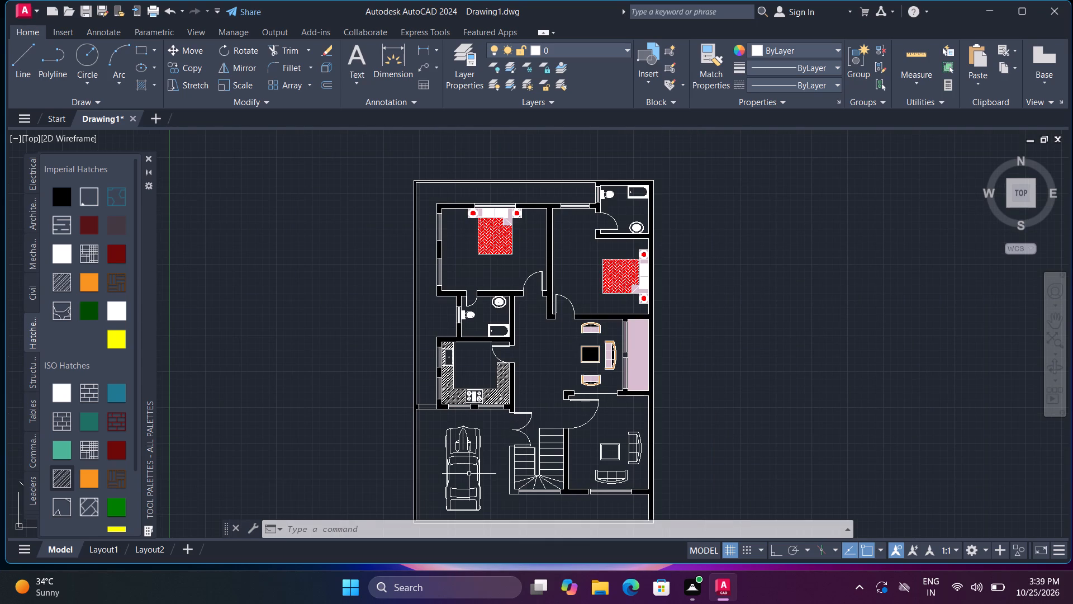
middle_click_drag(467, 470, 471, 386)
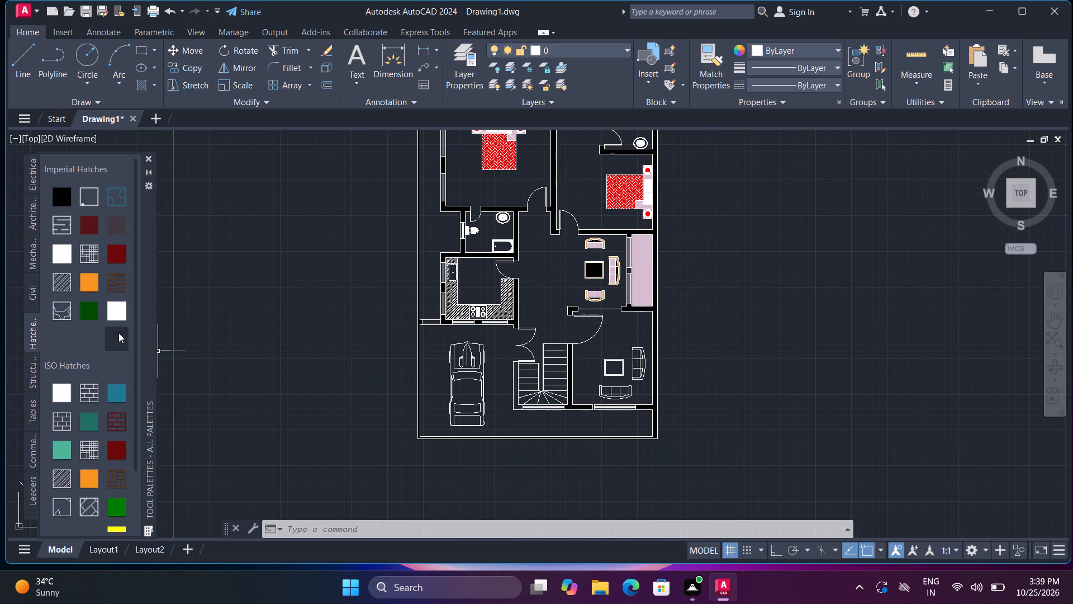
left_click(91, 309)
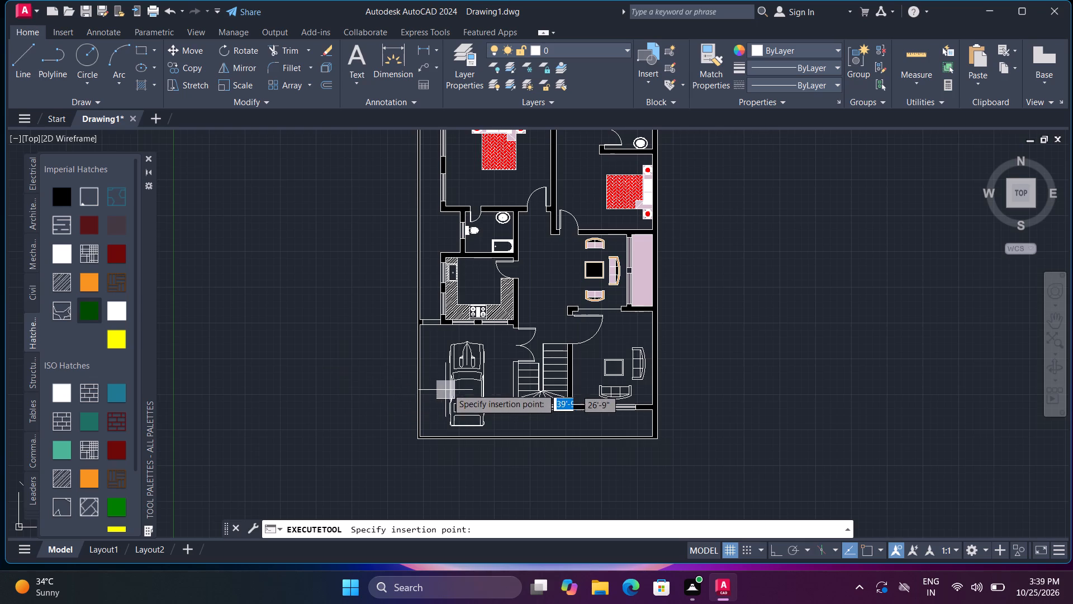
scroll(450, 374, "up", 1)
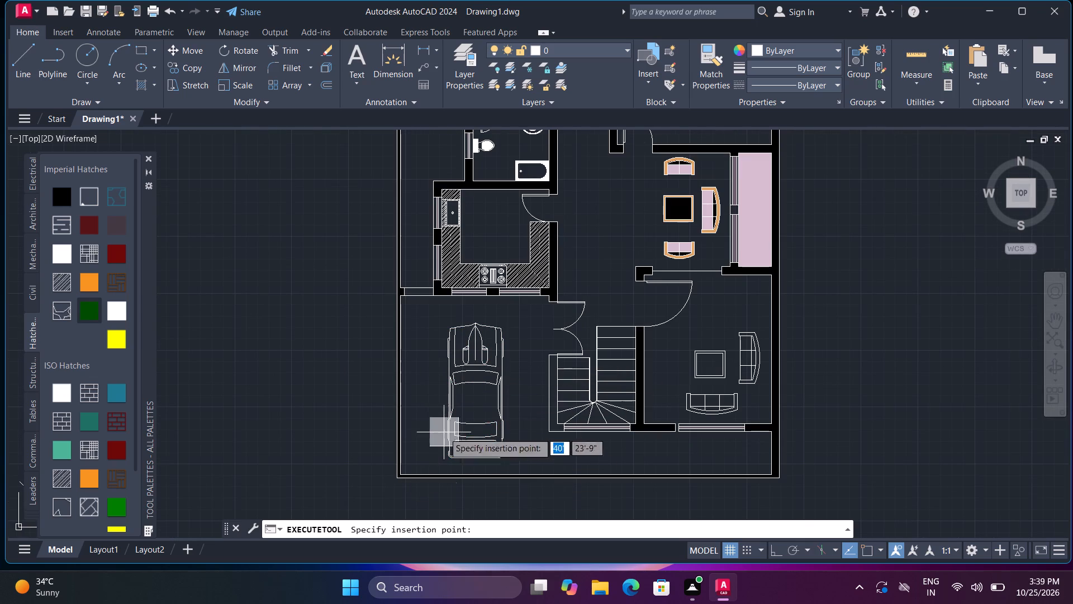
scroll(488, 395, "up", 3)
scroll(478, 407, "down", 2)
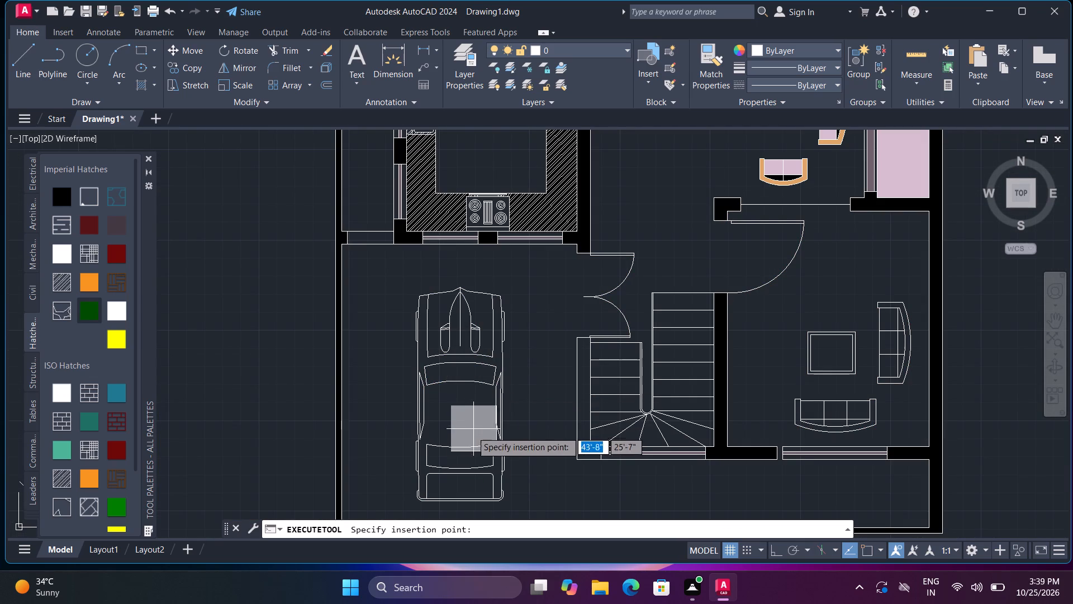
left_click(453, 413)
Fill the car's rear panel, rear window and narrow rear bumper strip with solid black.
scroll(462, 414, "down", 2)
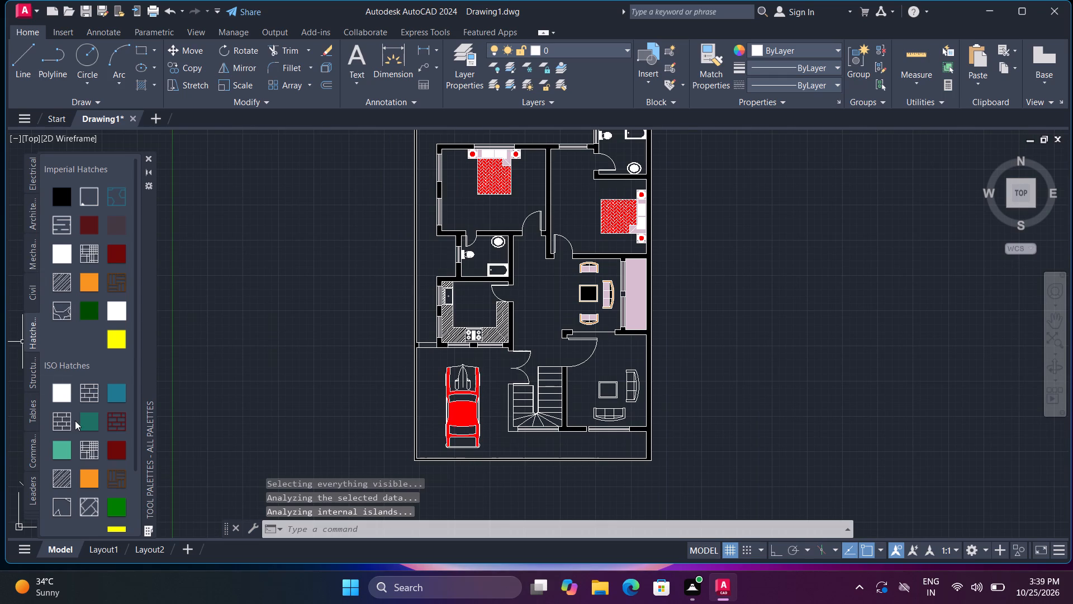
left_click(68, 395)
scroll(466, 447, "up", 1)
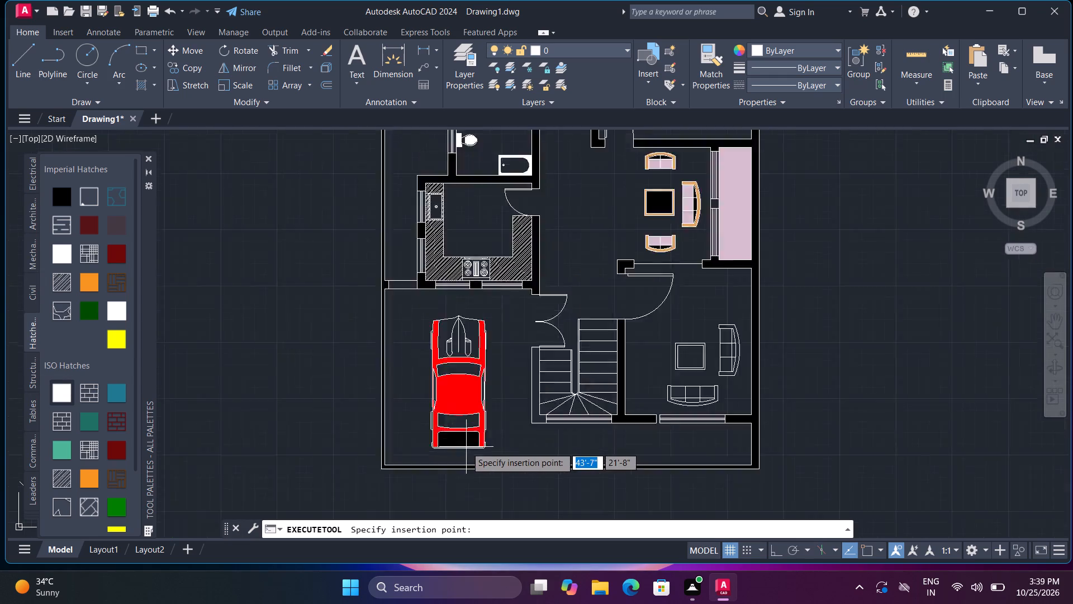
scroll(466, 447, "up", 3)
left_click(463, 444)
key("space")
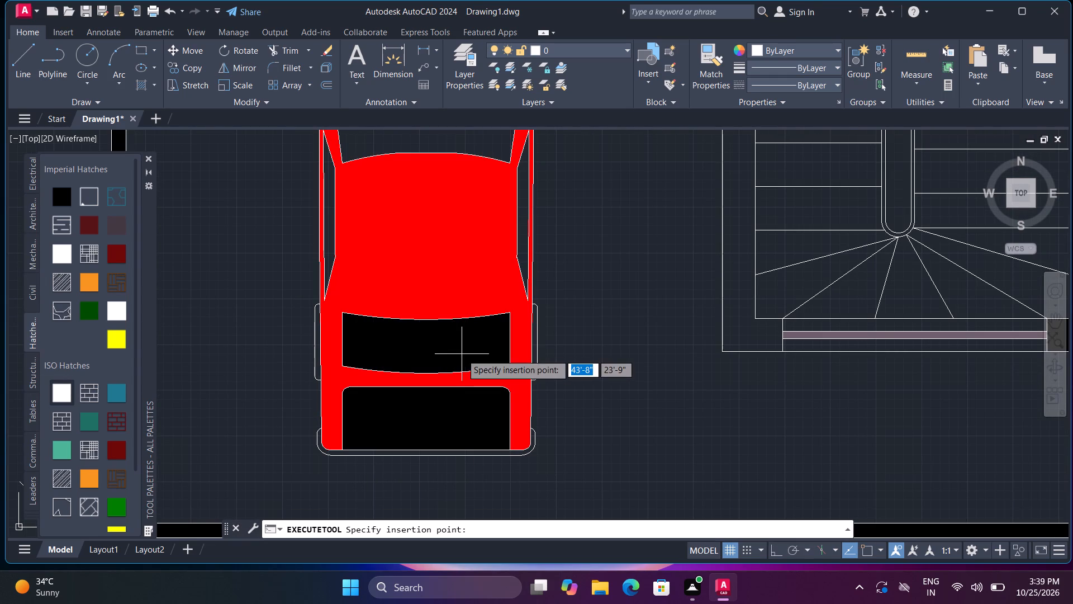
left_click(462, 354)
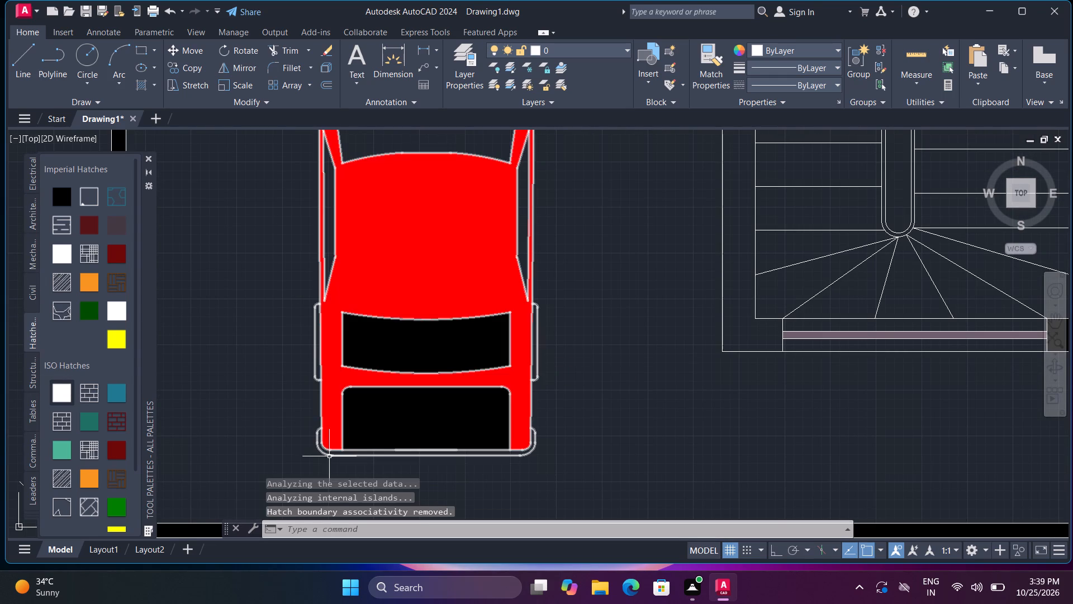
key("space")
left_click(336, 454)
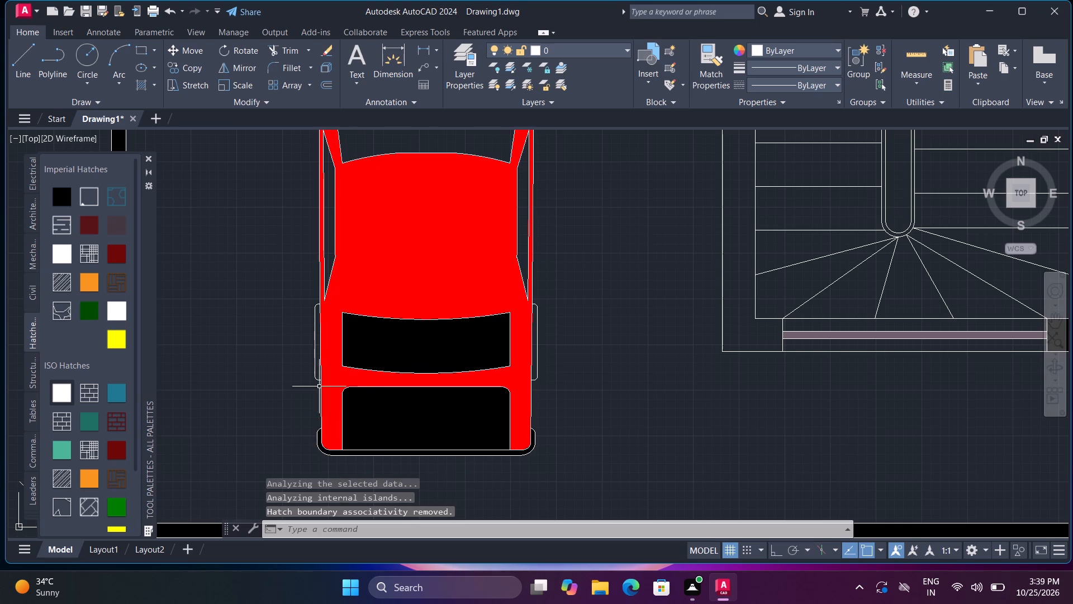
Fill the car's west and east rear wheels with solid black.
key("space")
left_click(319, 365)
key("space")
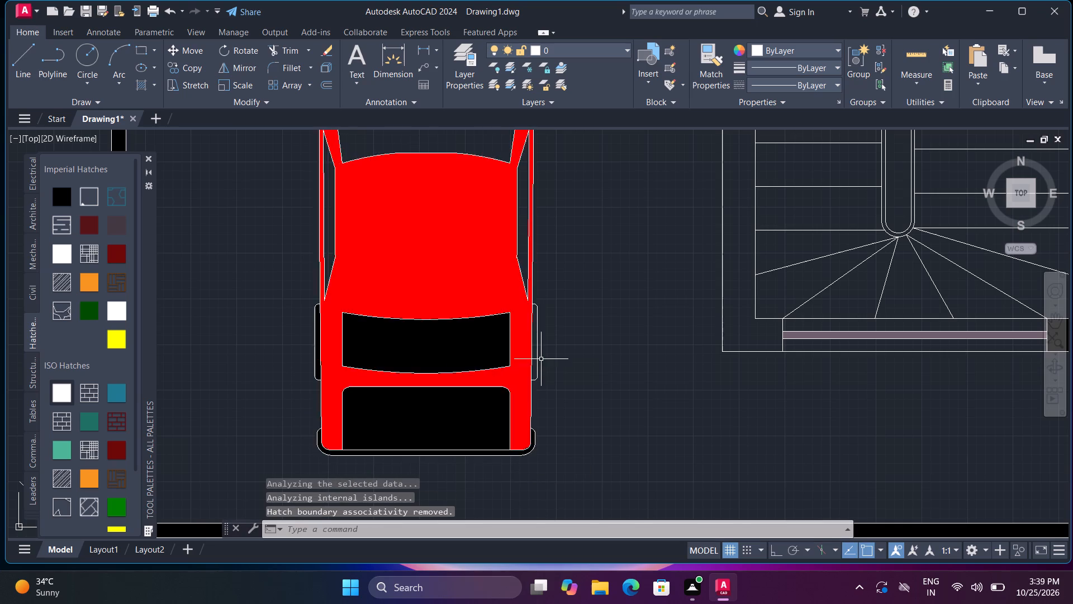
left_click(530, 361)
key("space")
left_click(534, 327)
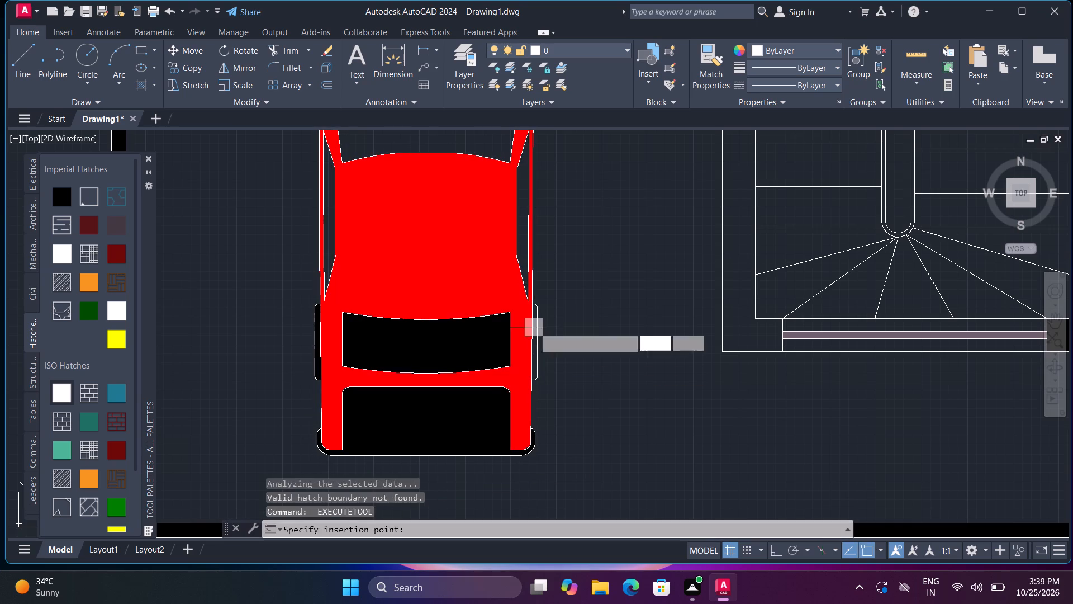
Fill the car's east and west side windows and the windshield with solid black.
key("space")
left_click(525, 245)
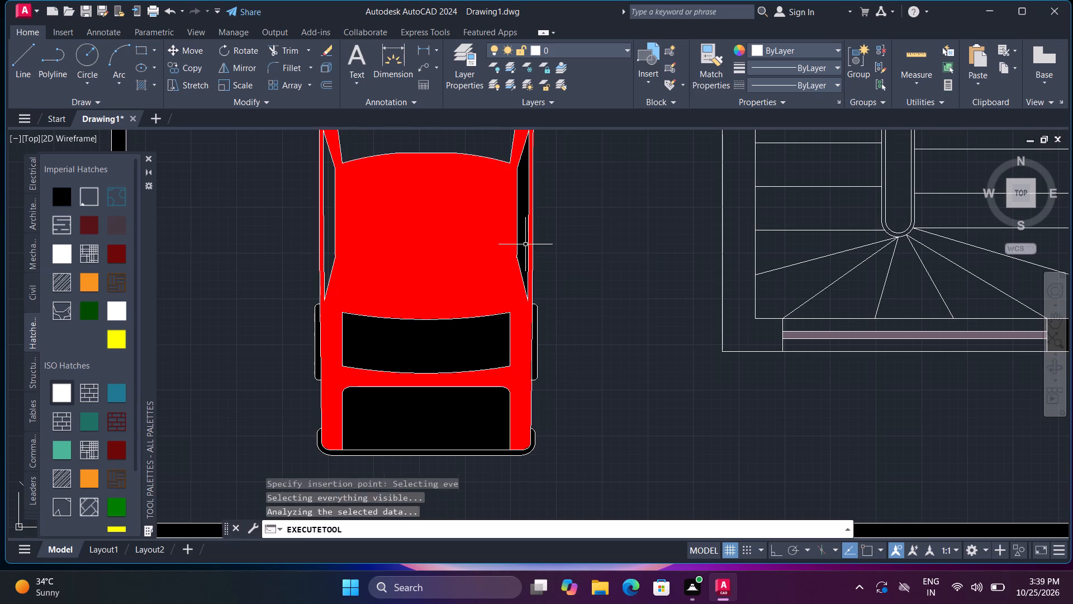
key("space")
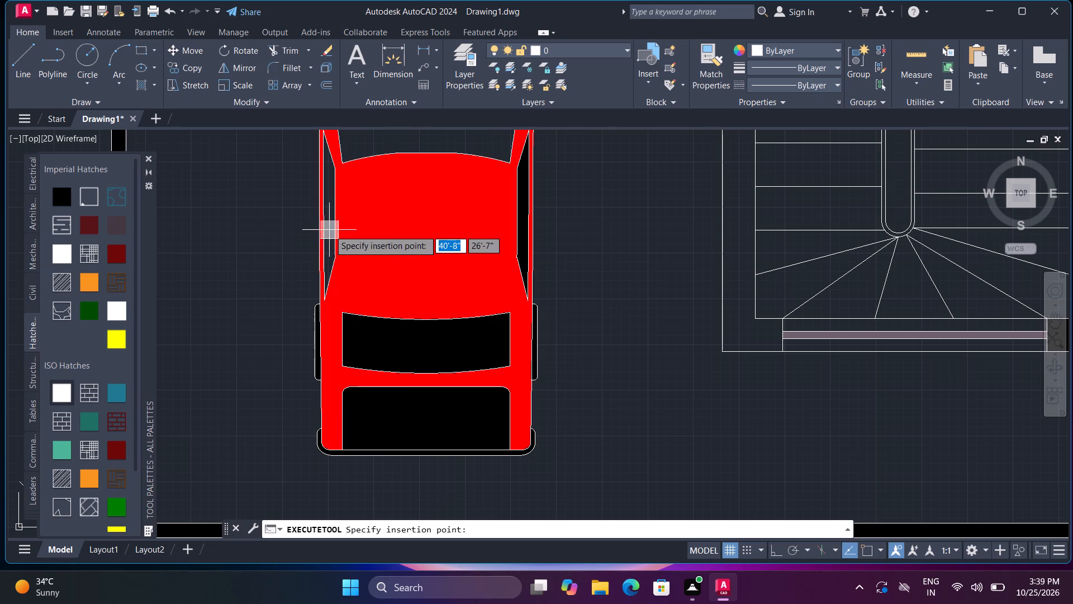
left_click(329, 230)
middle_click_drag(407, 202, 450, 393)
key("space")
left_click(464, 310)
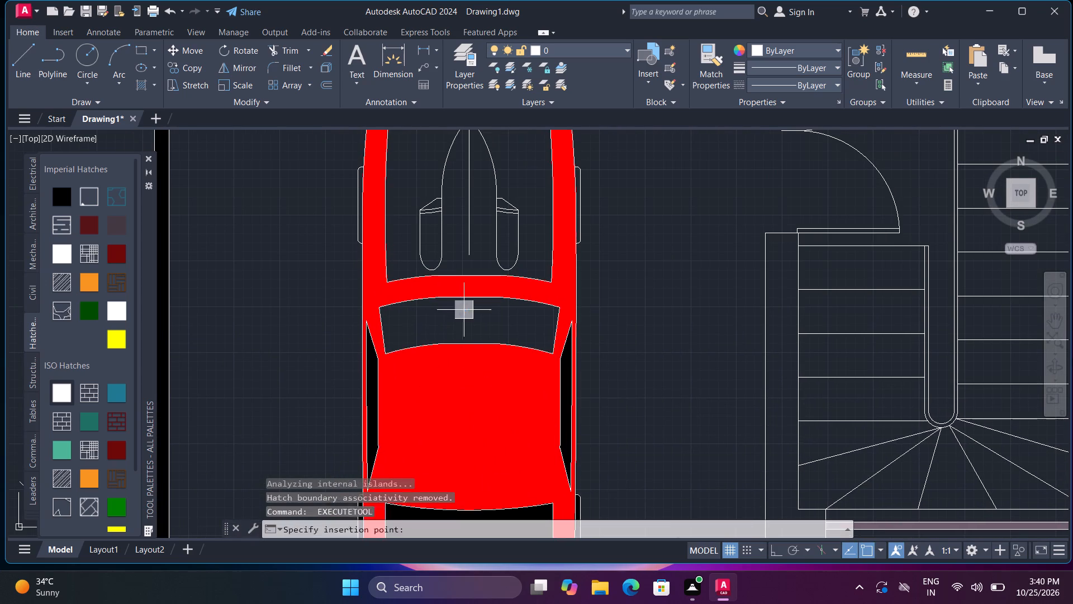
Fill the car's hood around the two scoops with solid white.
middle_click_drag(490, 254, 513, 358)
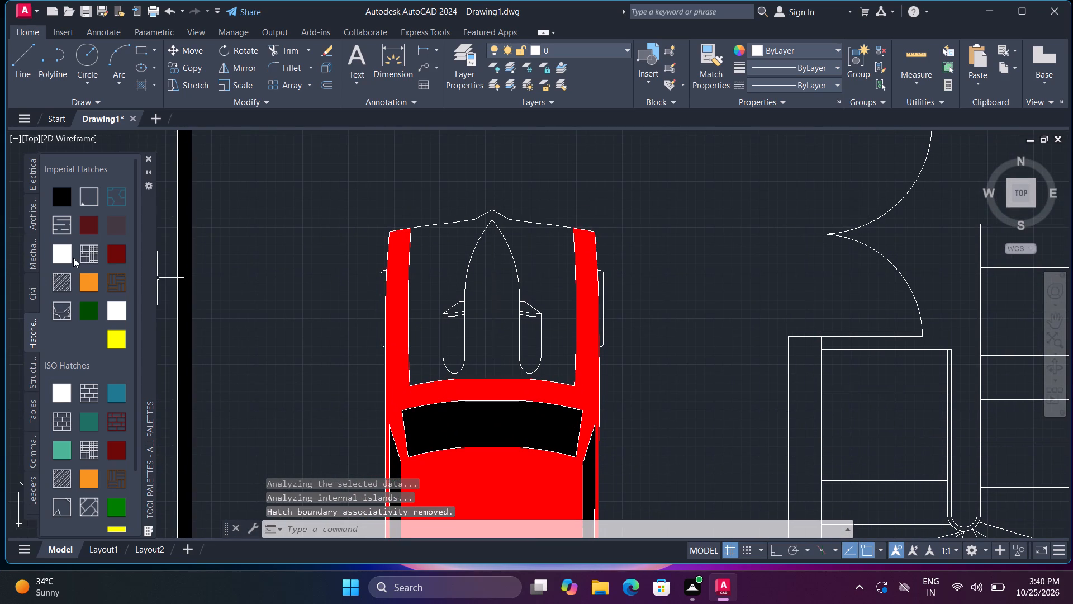
left_click(63, 192)
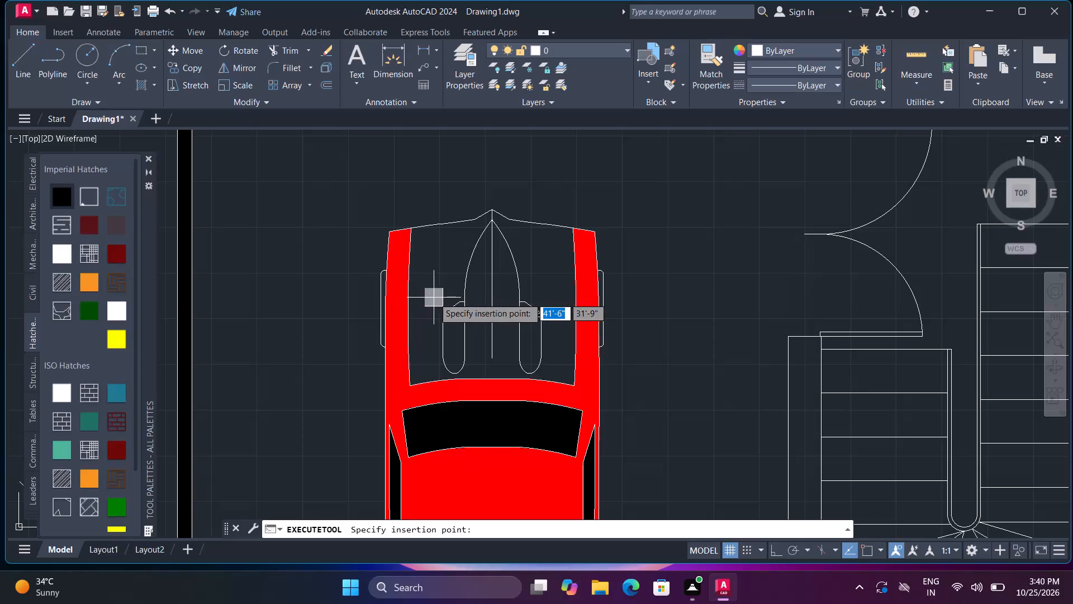
left_click(434, 298)
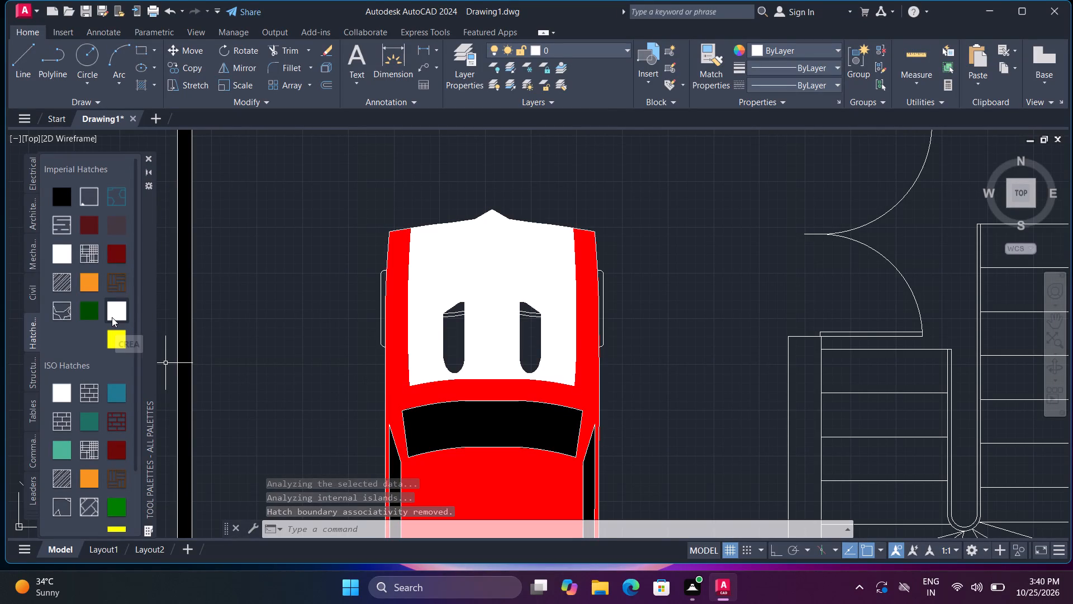
Fill the long parts and the angled tips of both hood scoops with solid red.
left_click(91, 315)
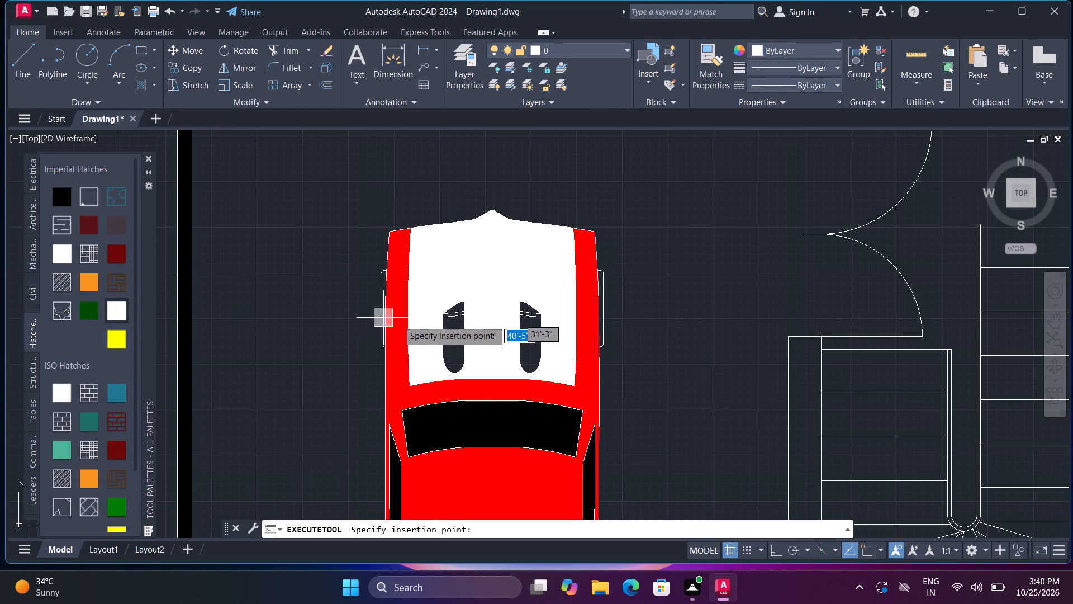
left_click(454, 343)
key("space")
left_click(534, 338)
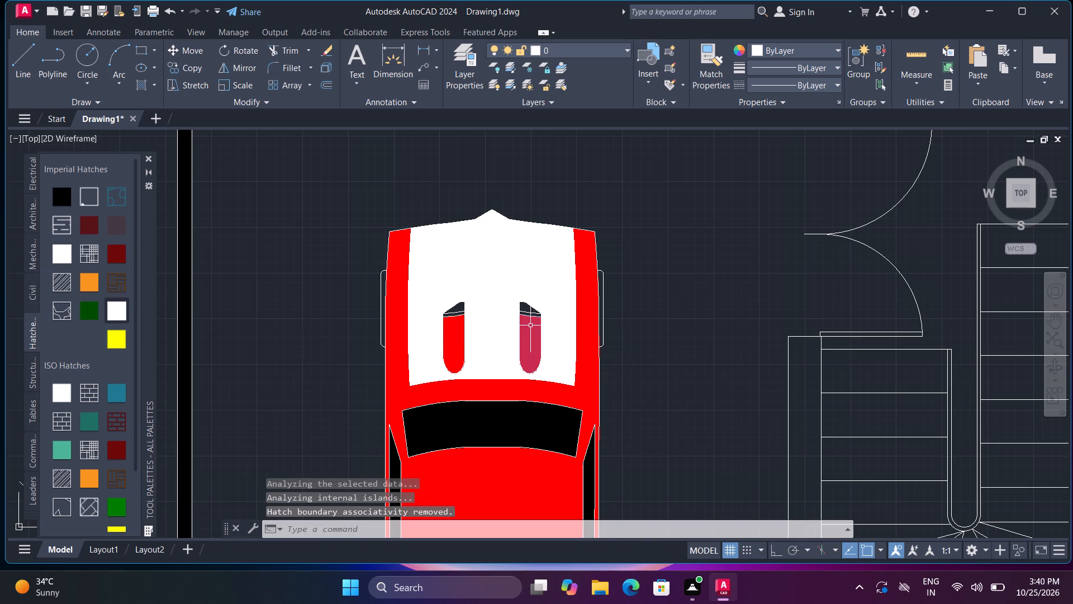
scroll(524, 311, "up", 2)
key("space")
left_click(521, 309)
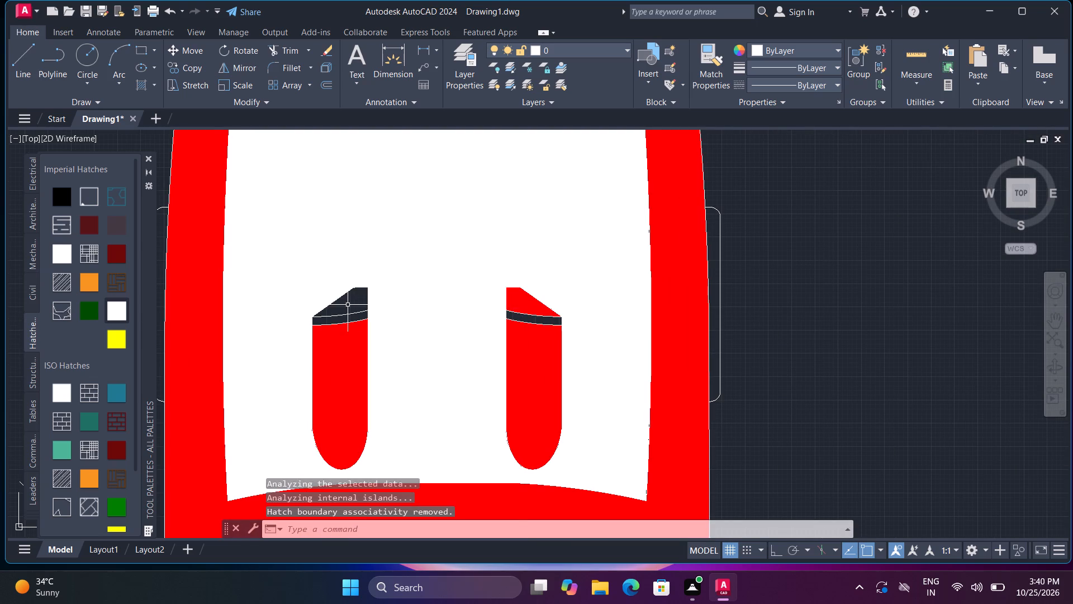
key("space")
left_click(348, 305)
Fill the thin curved strip across each of the two hood scoops with solid white.
left_click(52, 190)
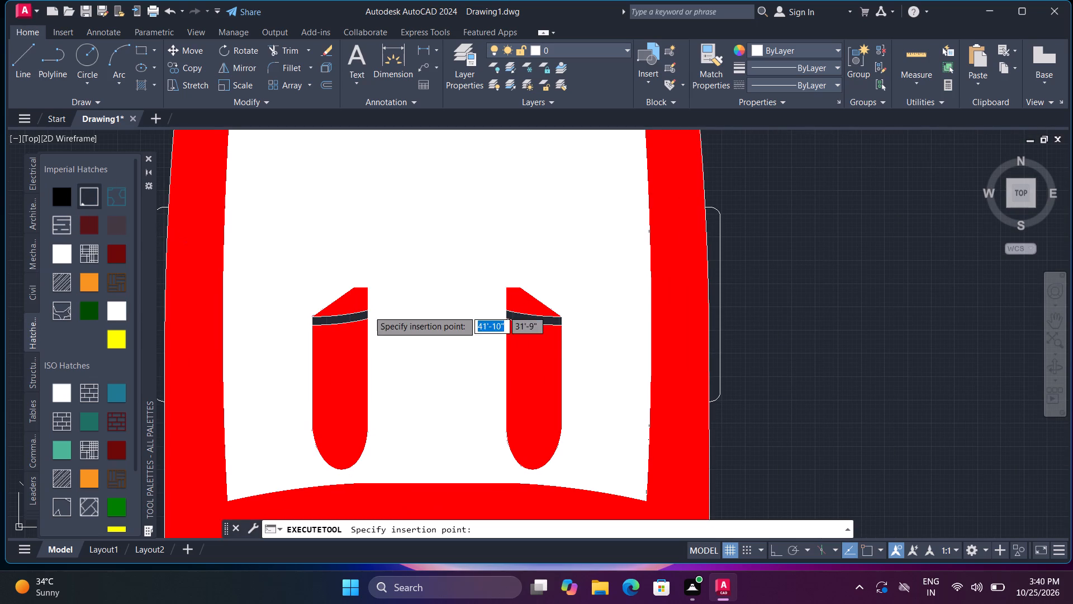
left_click(352, 318)
key("space")
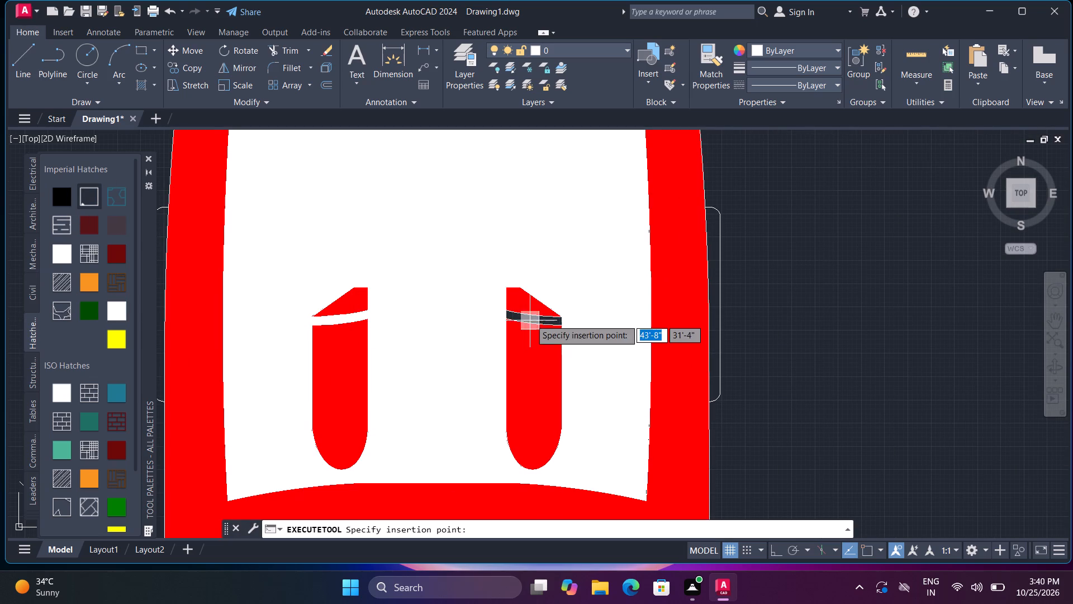
left_click(532, 318)
Fill the car's east and west front wheels with solid black.
scroll(536, 329, "down", 4)
middle_click_drag(591, 433, 572, 386)
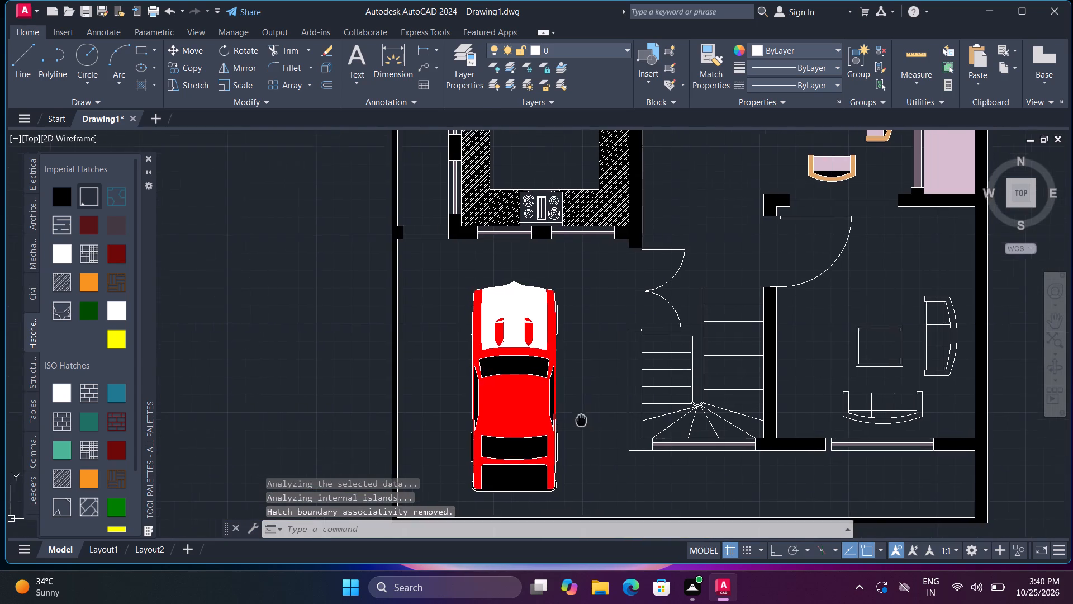
middle_click_drag(572, 386, 571, 379)
scroll(555, 293, "up", 4)
middle_click_drag(548, 292, 573, 419)
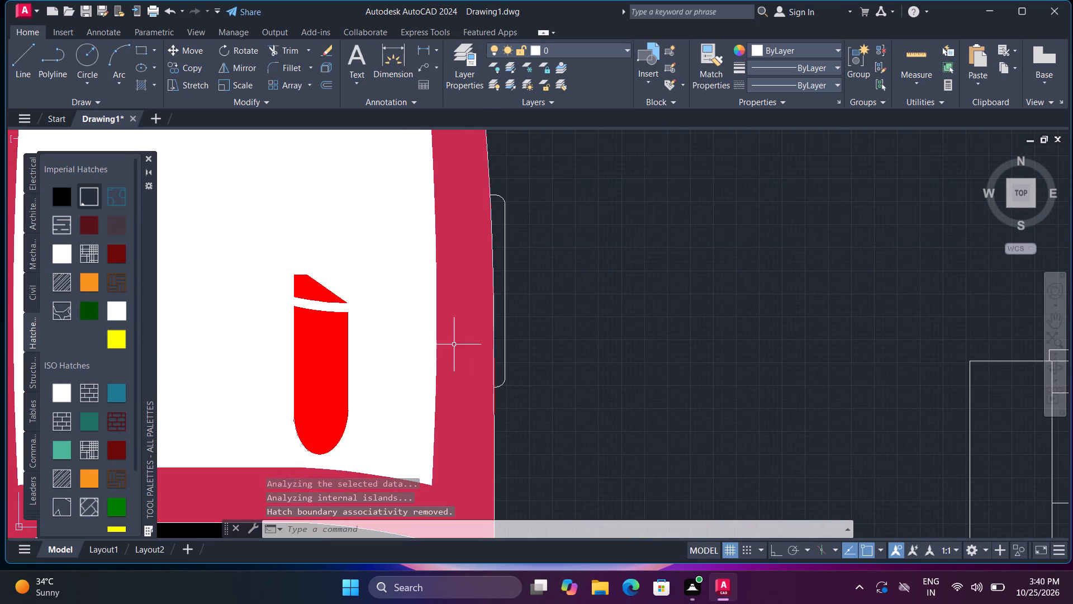
left_click(58, 388)
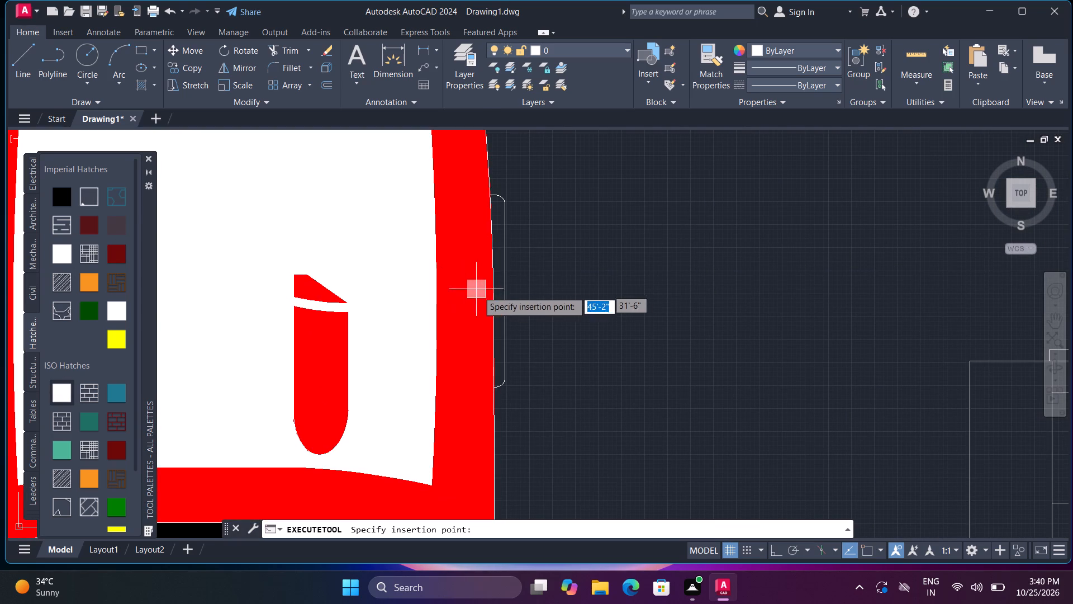
left_click(500, 313)
scroll(493, 319, "down", 3)
middle_click_drag(351, 299, 434, 318)
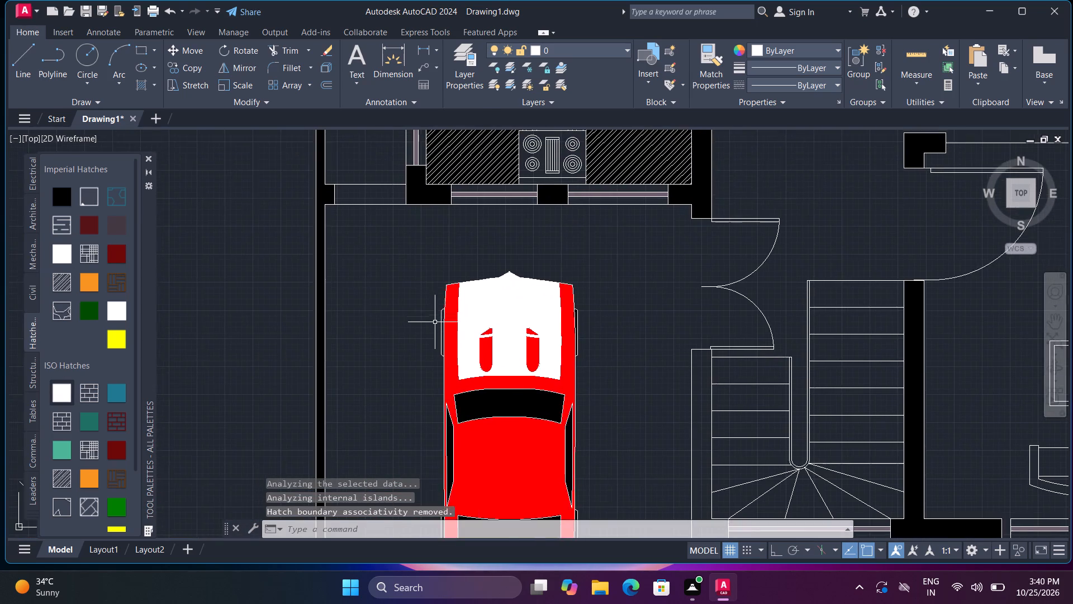
scroll(435, 325, "up", 5)
key("space")
left_click(472, 346)
scroll(472, 346, "down", 5)
scroll(472, 350, "up", 5)
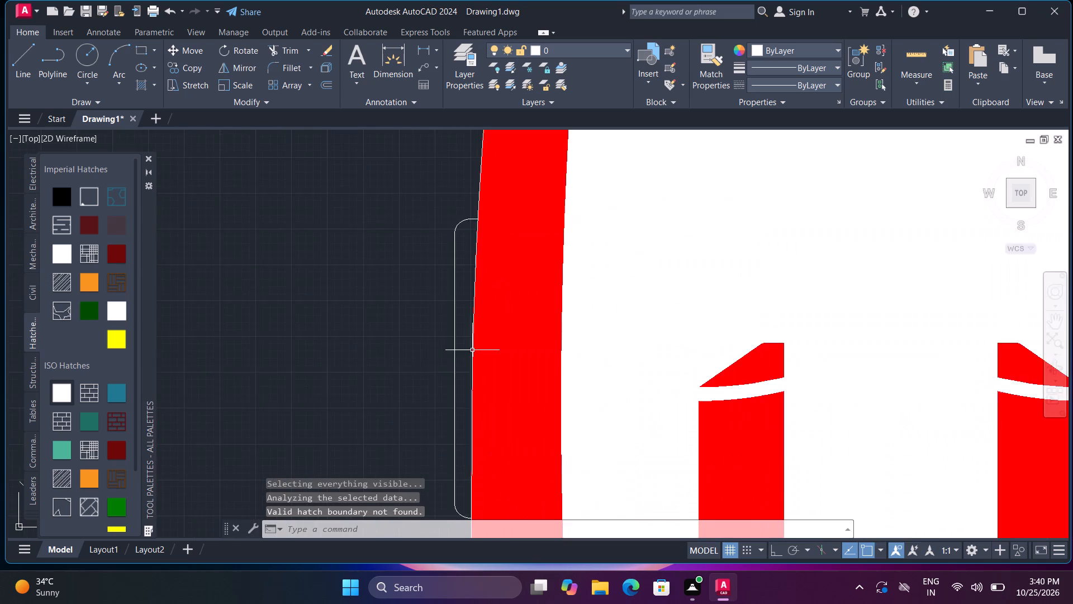
key("space")
left_click(462, 339)
scroll(462, 339, "down", 2)
key("space")
left_click(462, 339)
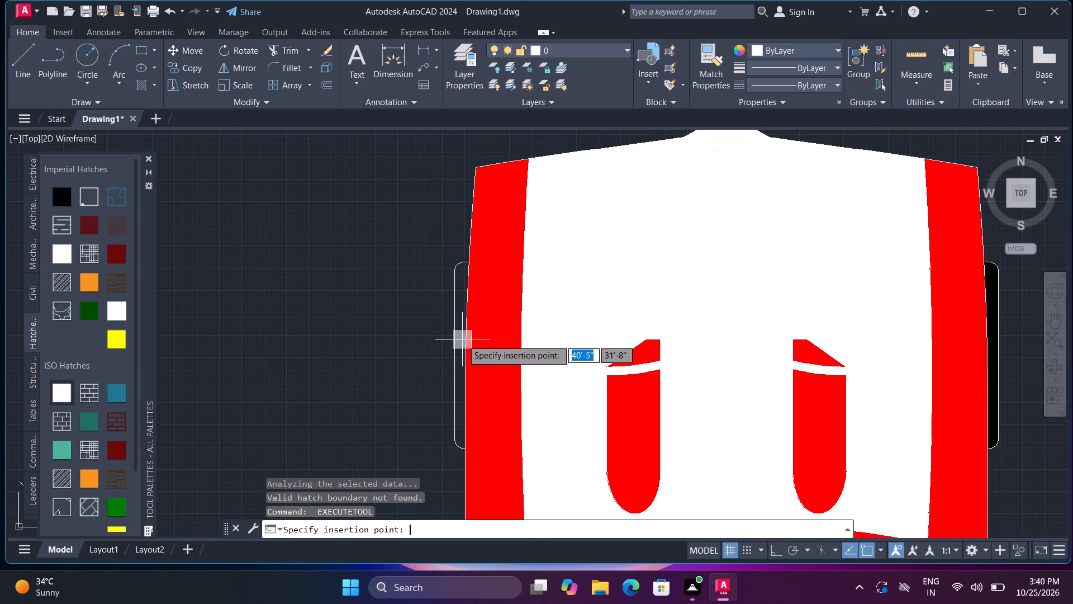
scroll(462, 339, "down", 5)
middle_click_drag(519, 402, 500, 388)
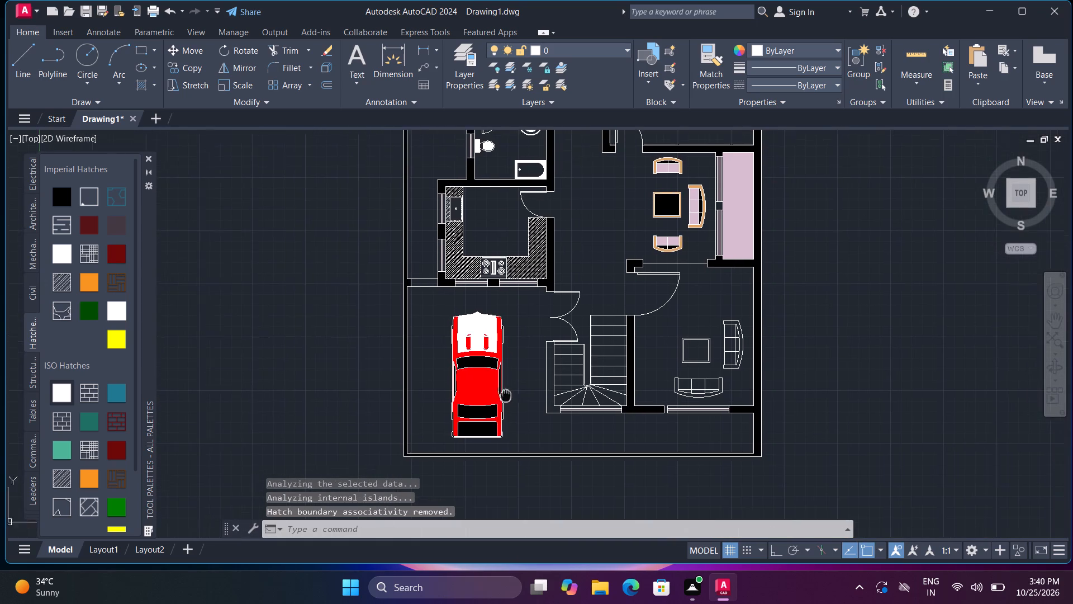
middle_click_drag(500, 388, 482, 366)
key("Escape")
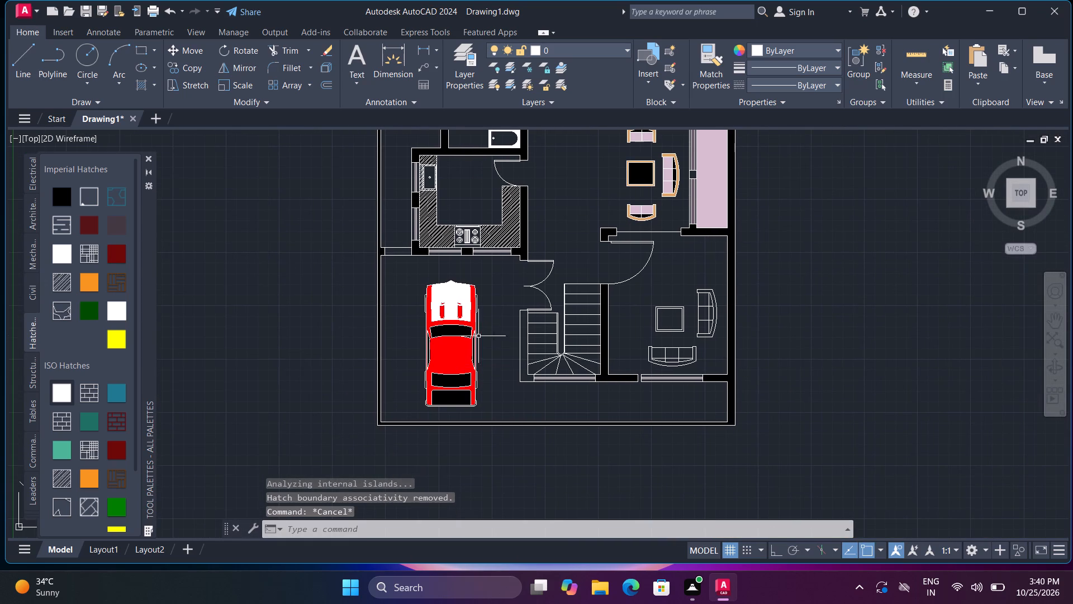
Fill the angled tips of the west and east hood scoops with solid teal blue.
scroll(457, 312, "up", 5)
middle_click_drag(425, 286, 454, 379)
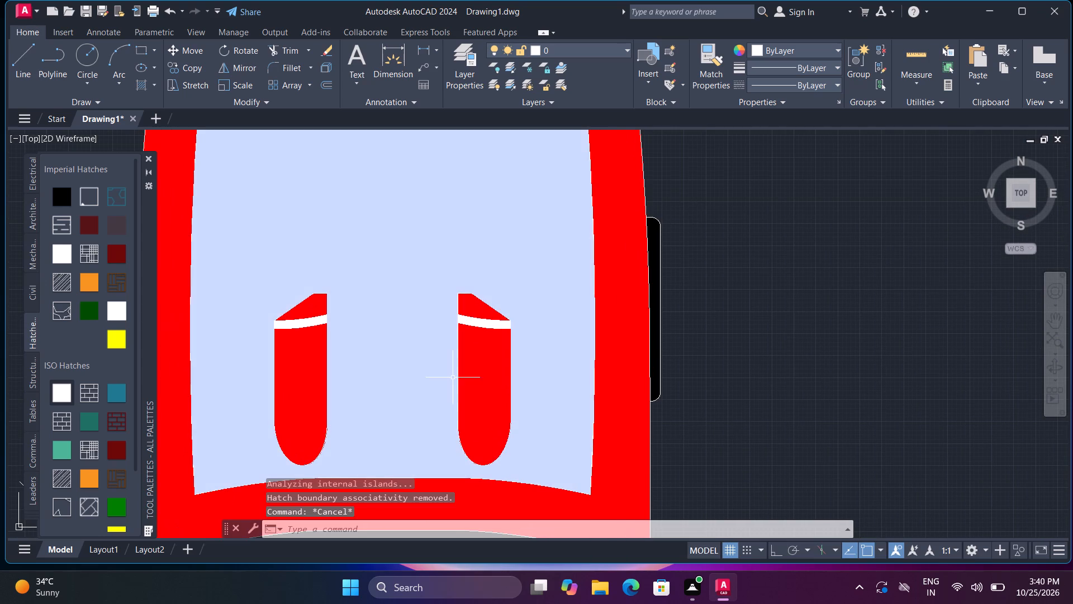
left_click(120, 393)
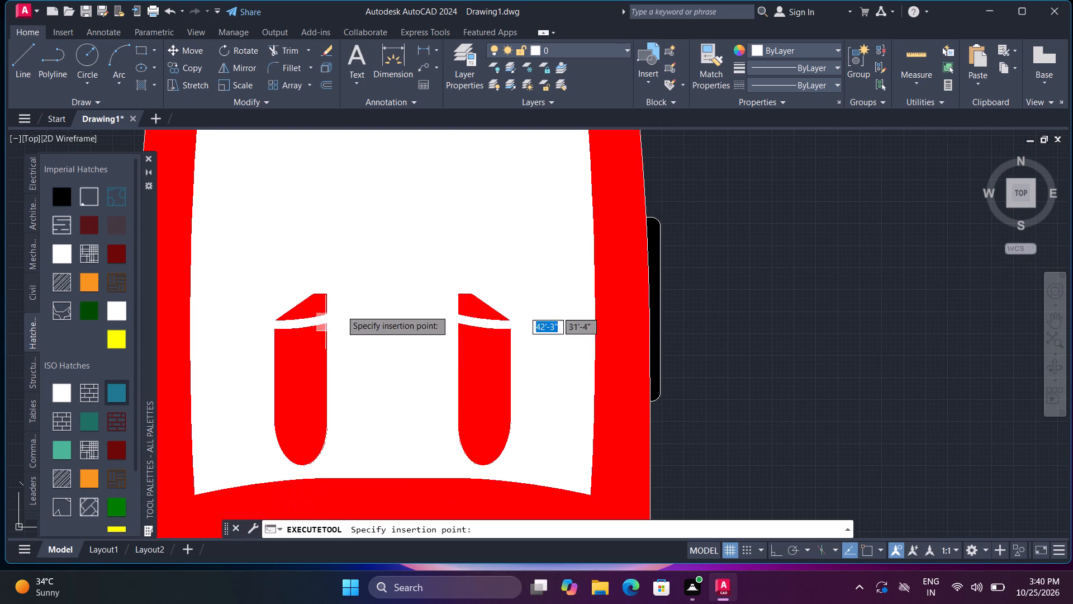
left_click(317, 306)
key("space")
left_click(474, 307)
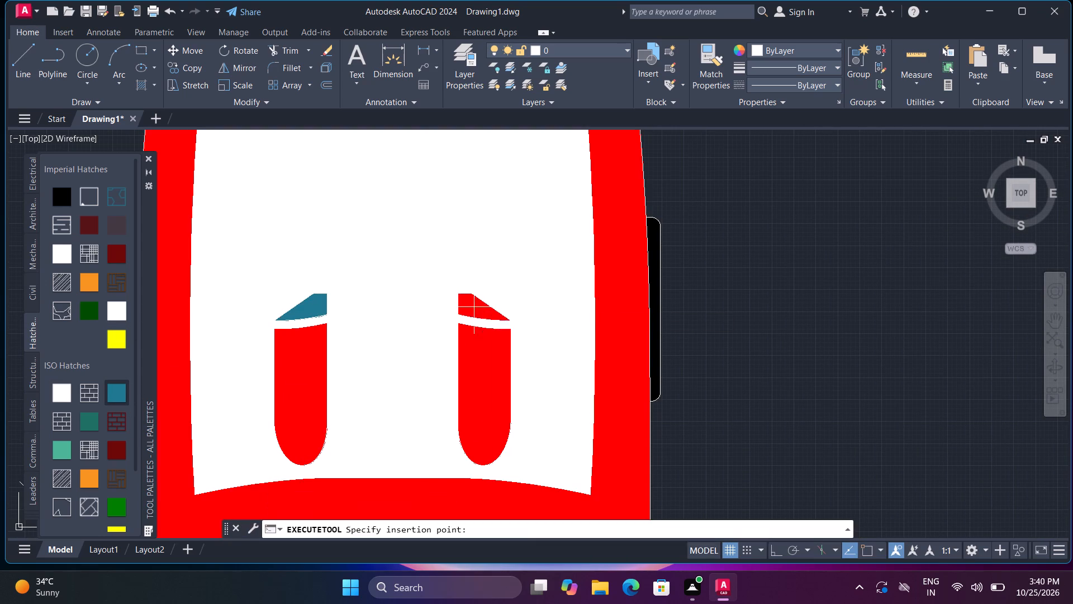
Fill the angled tips and the long parts of both hood scoops with solid black.
scroll(477, 313, "down", 3)
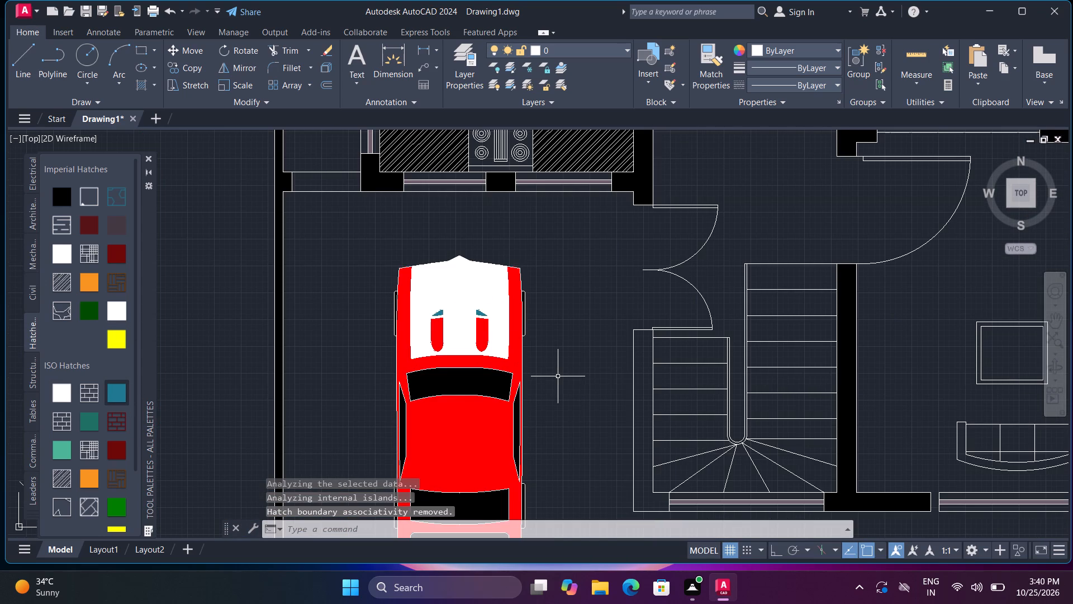
left_click(63, 385)
scroll(464, 310, "up", 4)
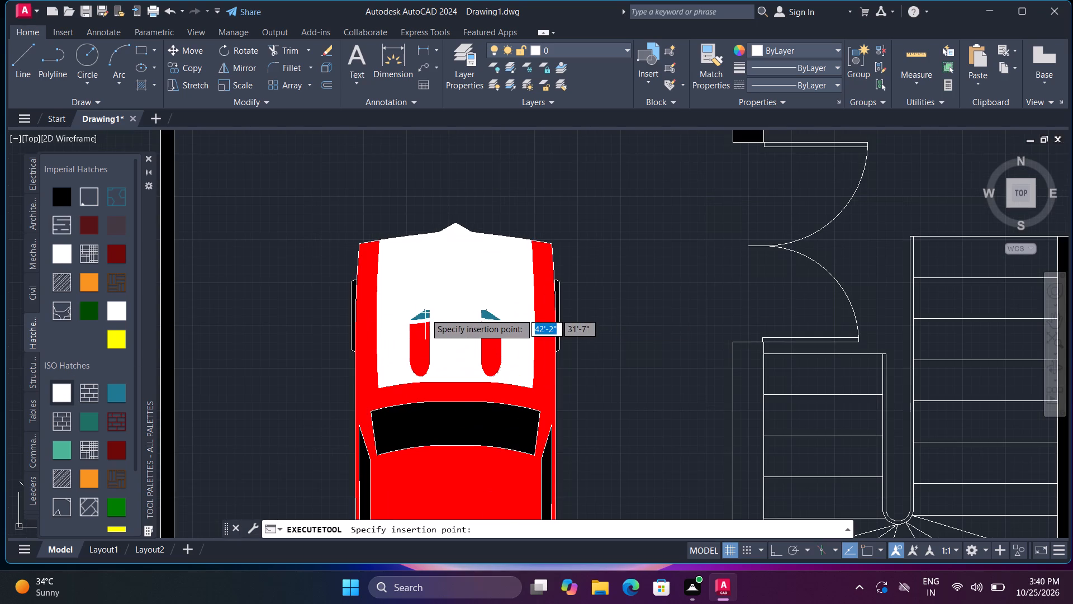
scroll(425, 315, "up", 2)
left_click(419, 313)
key("space")
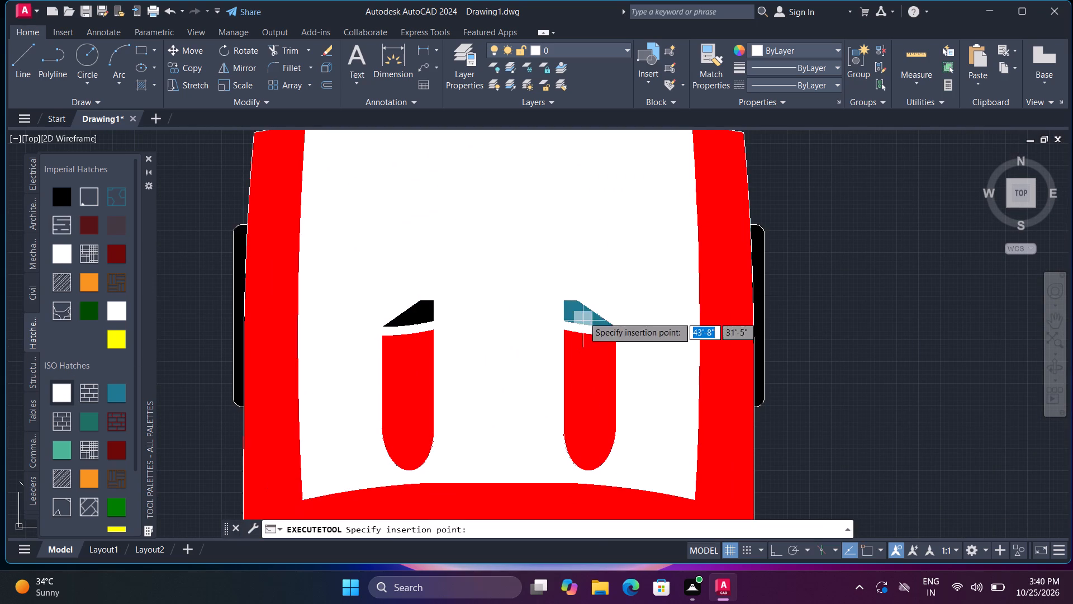
left_click(583, 316)
scroll(586, 320, "down", 3)
key("space")
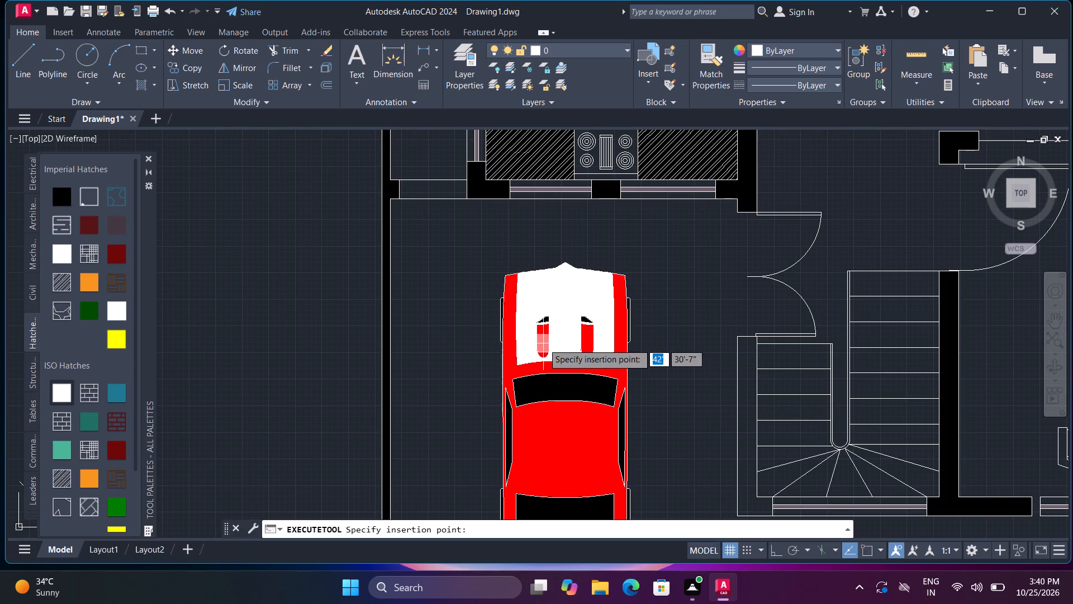
left_click(543, 343)
key("space")
left_click(585, 344)
Draw a straight lengthwise line about 12'-1" long from the east corner of the car's nose to the rear bumper edge, with Ortho on.
scroll(626, 369, "down", 3)
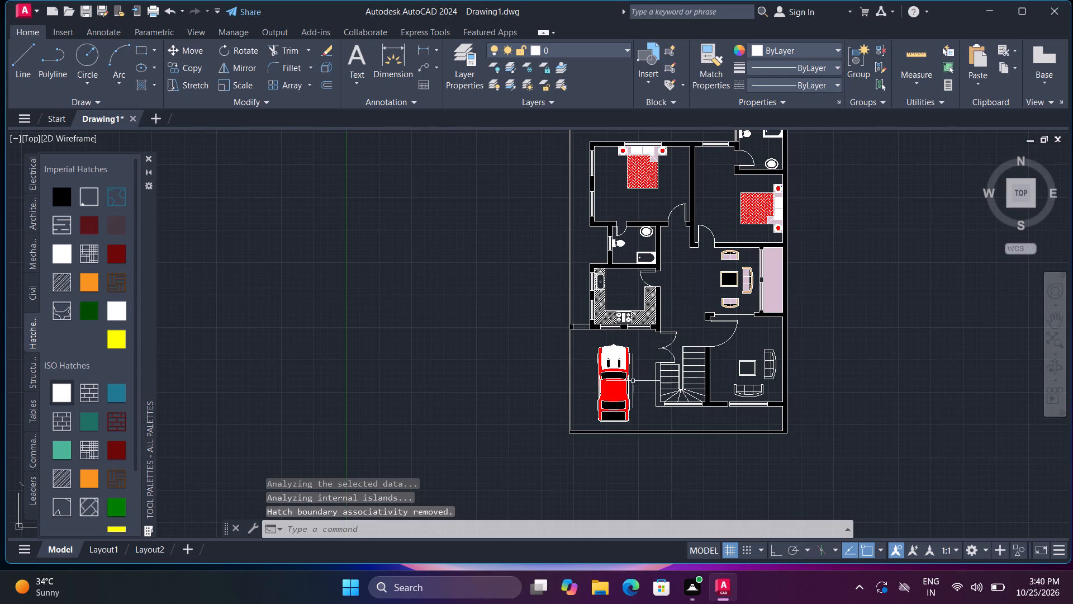
middle_click_drag(630, 383, 567, 310)
scroll(575, 311, "up", 3)
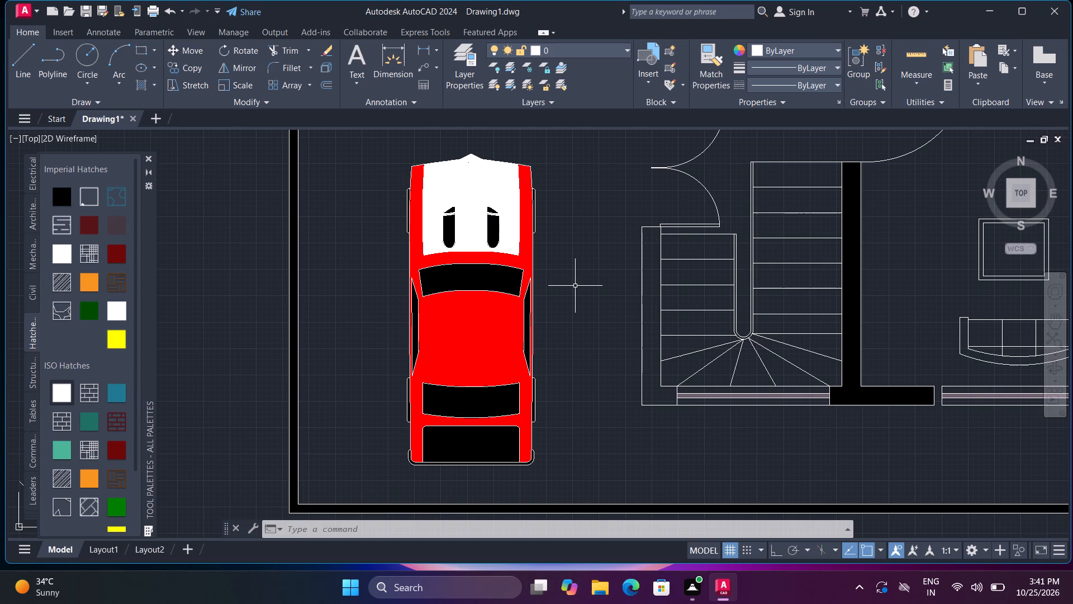
type("l")
key("space")
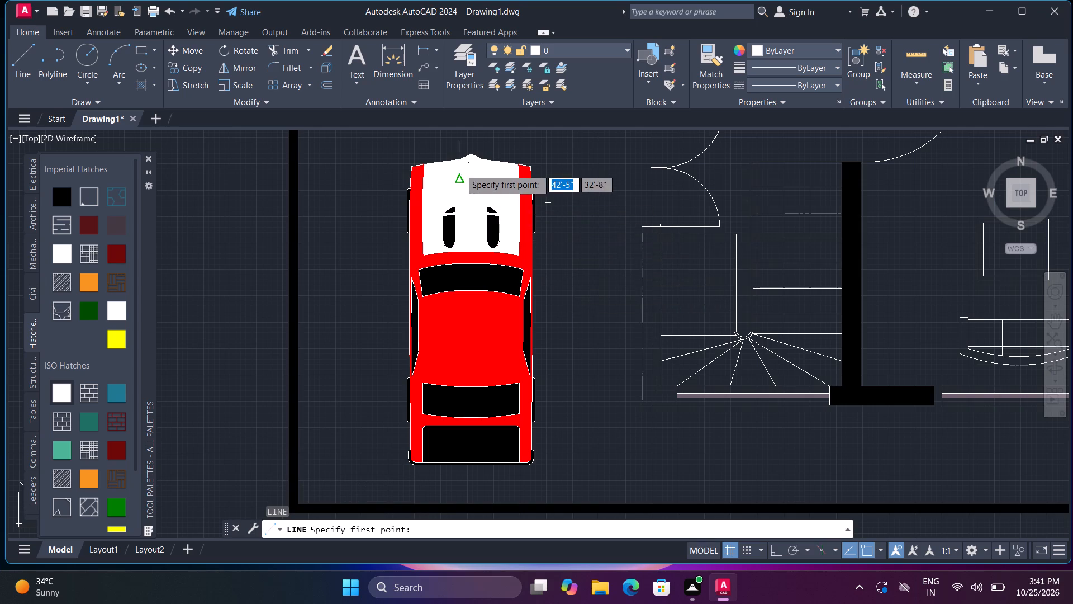
left_click(480, 165)
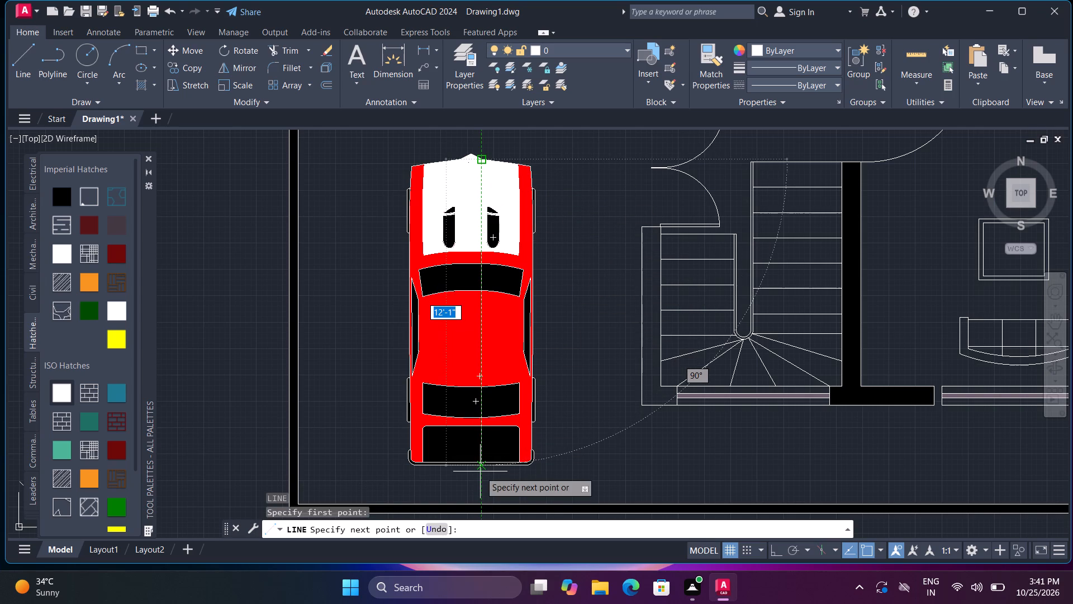
scroll(480, 471, "up", 3)
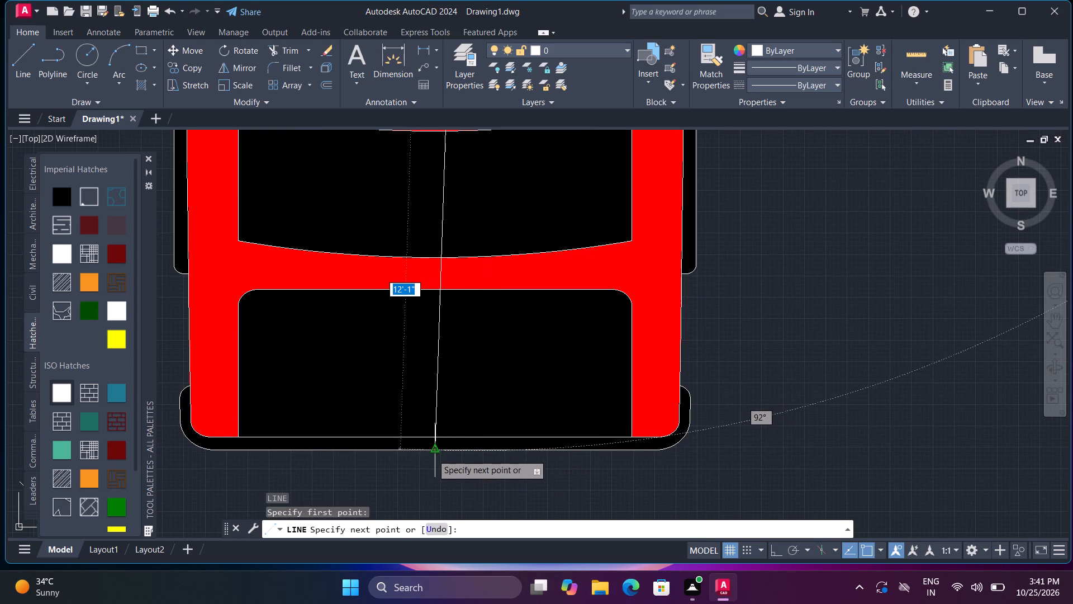
scroll(491, 455, "down", 3)
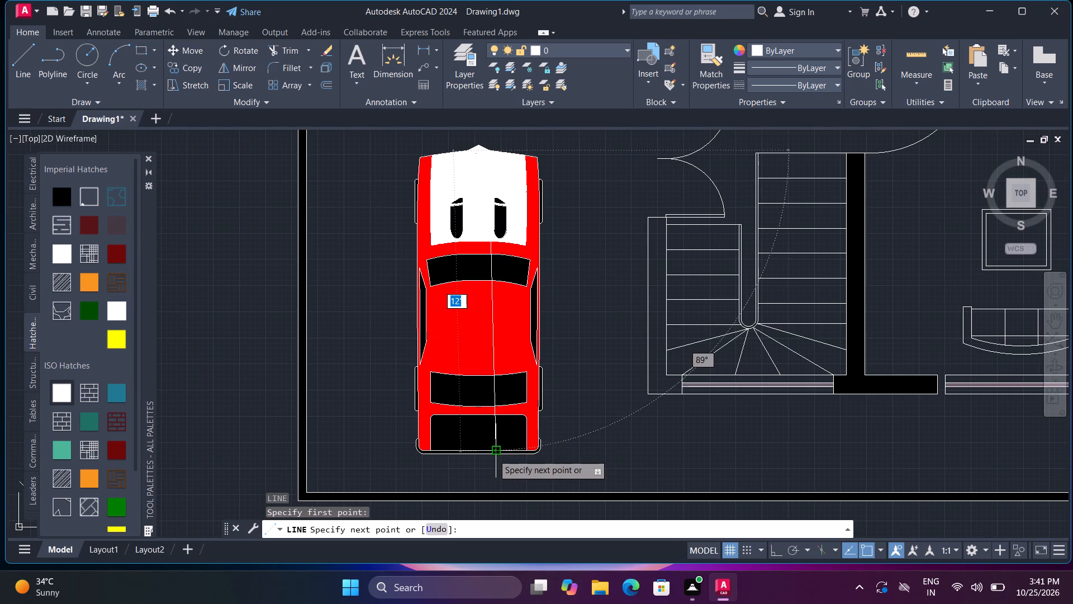
key("F8")
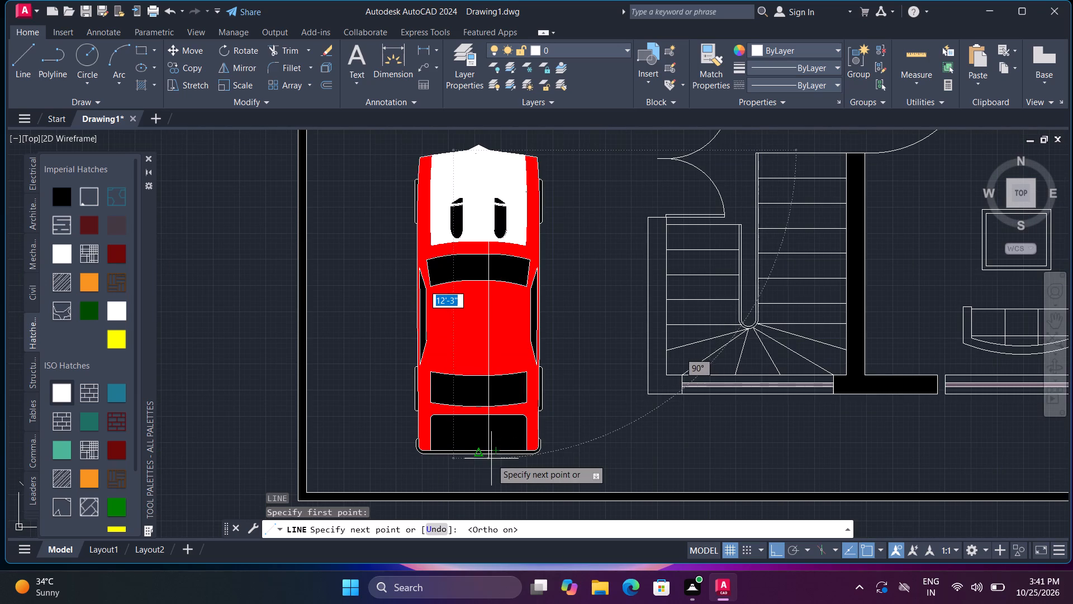
scroll(490, 454, "up", 3)
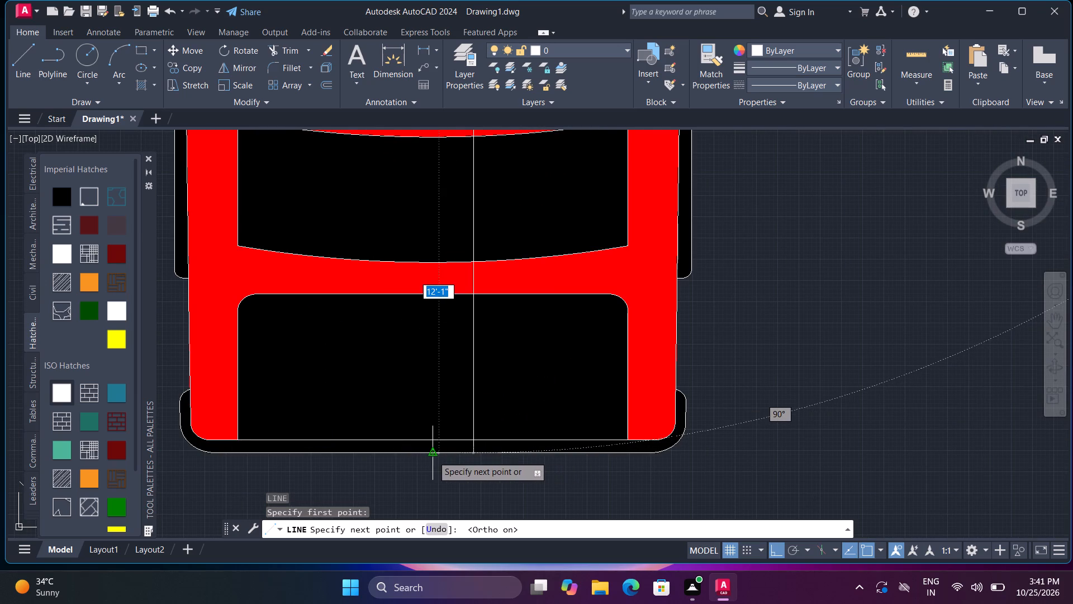
left_click(473, 454)
key("space")
scroll(473, 454, "down", 2)
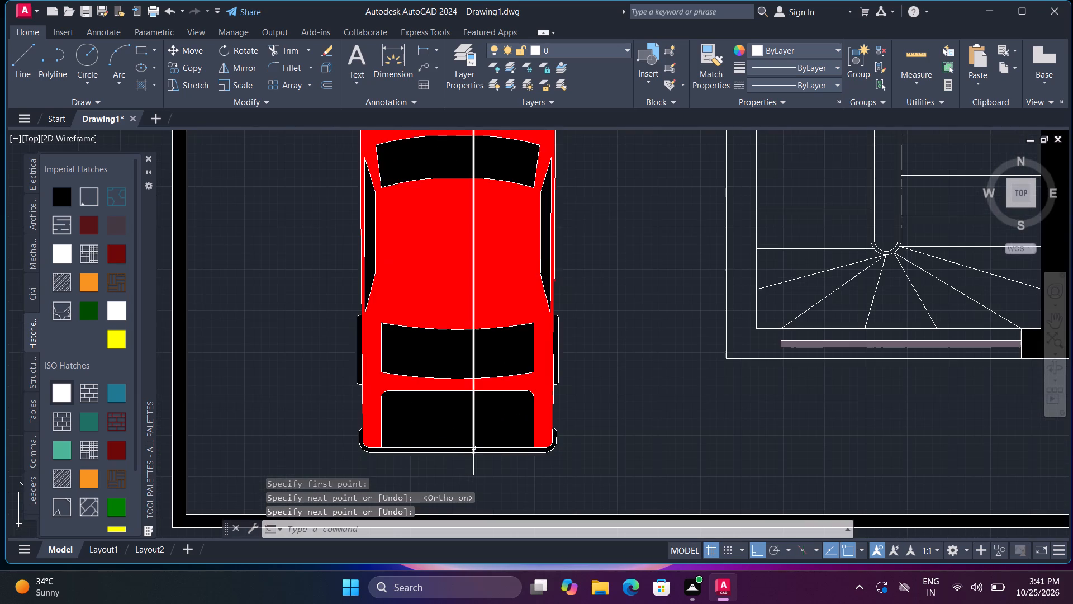
Draw a parallel lengthwise line about 12'-1" long from the west corner of the car's nose to the rear bumper edge.
middle_click_drag(474, 276, 521, 507)
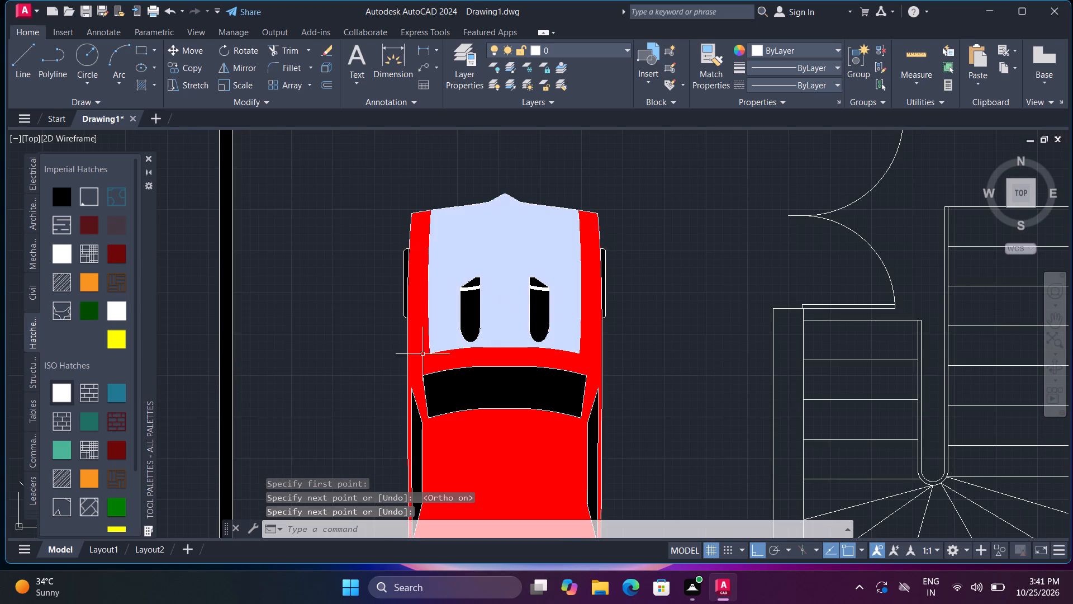
key("space")
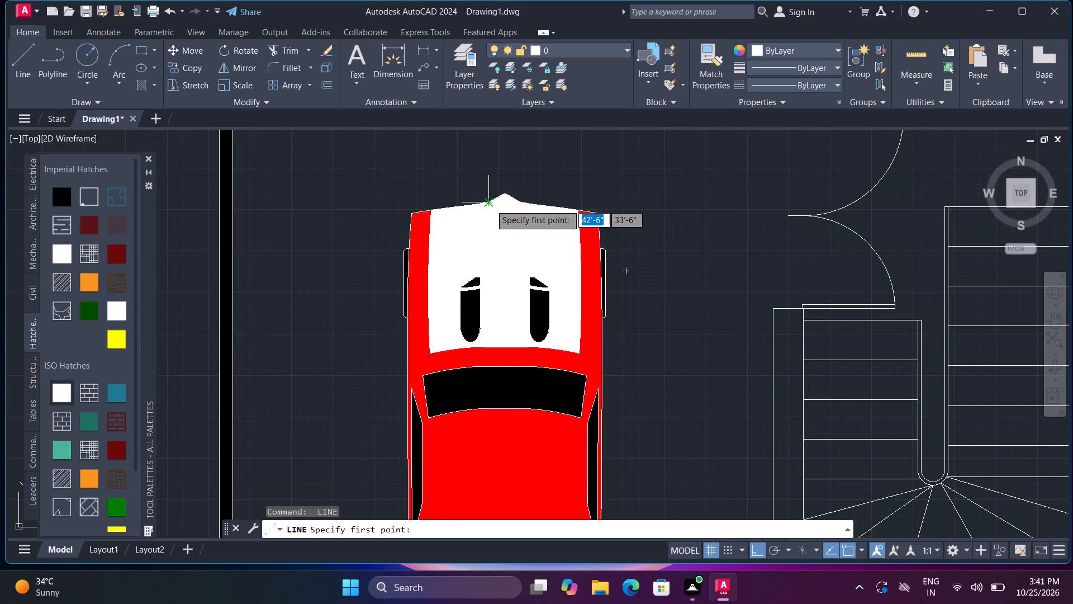
left_click(490, 204)
middle_click_drag(496, 379, 497, 162)
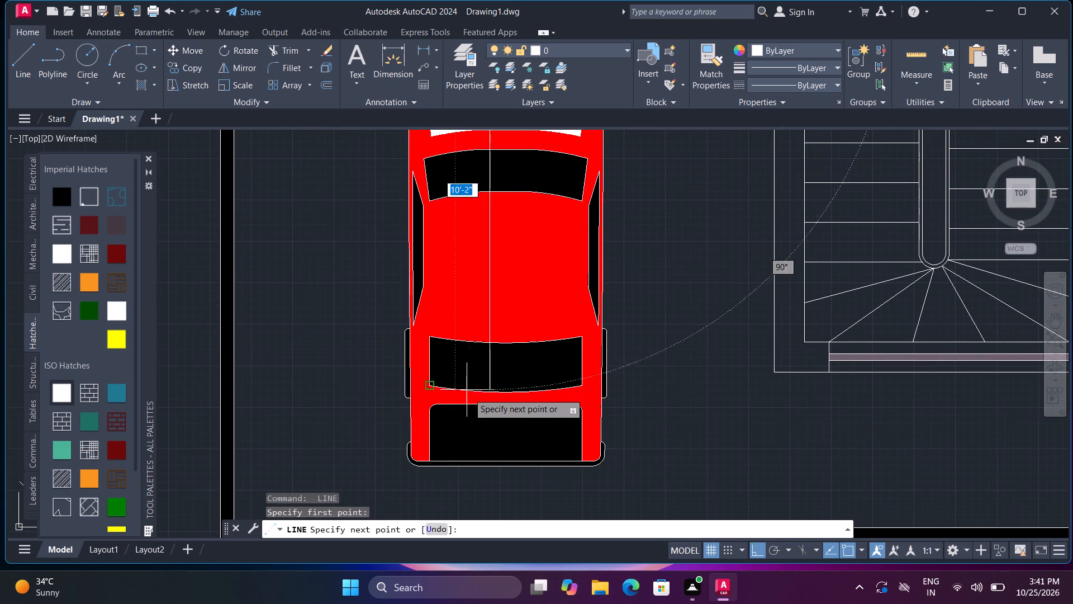
middle_click_drag(473, 391, 452, 228)
scroll(448, 249, "up", 3)
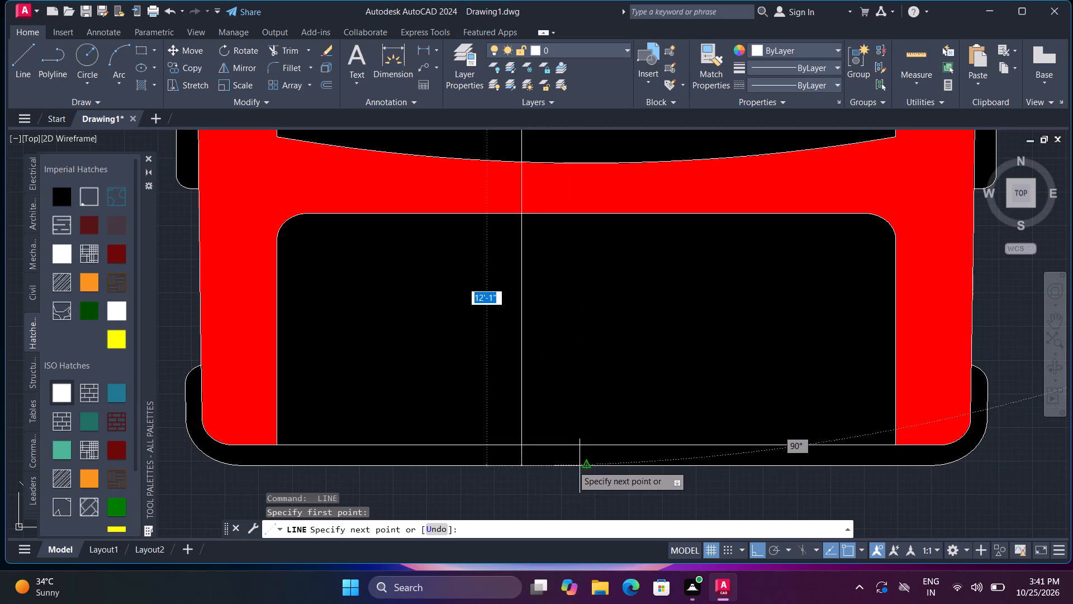
left_click(521, 468)
scroll(536, 450, "down", 3)
key("space")
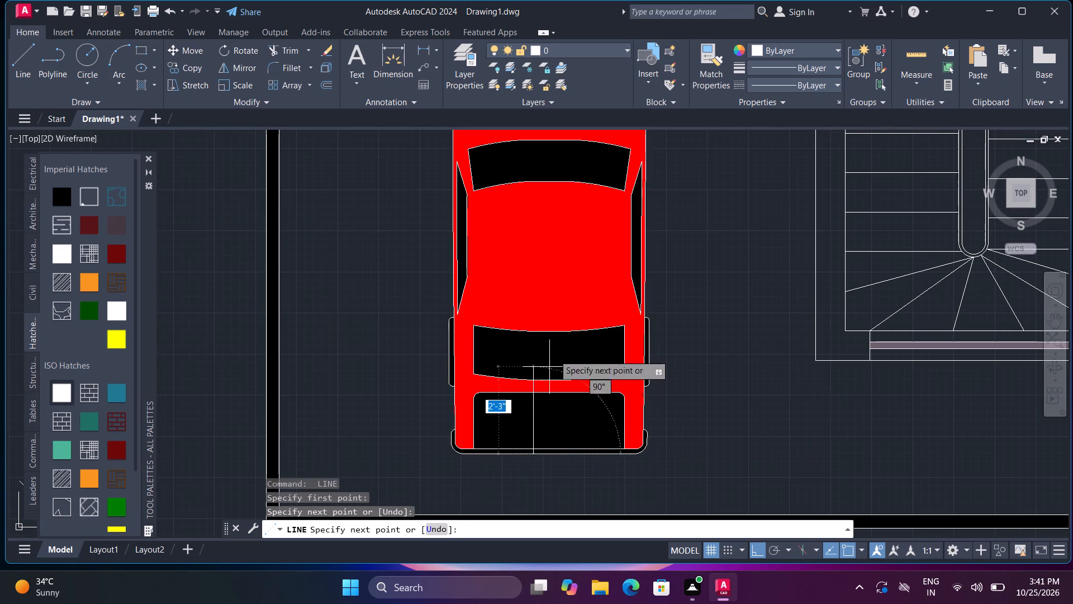
Fill the central stripe with solid white on the roof and on the narrow band behind the rear window.
middle_click_drag(547, 305, 504, 457)
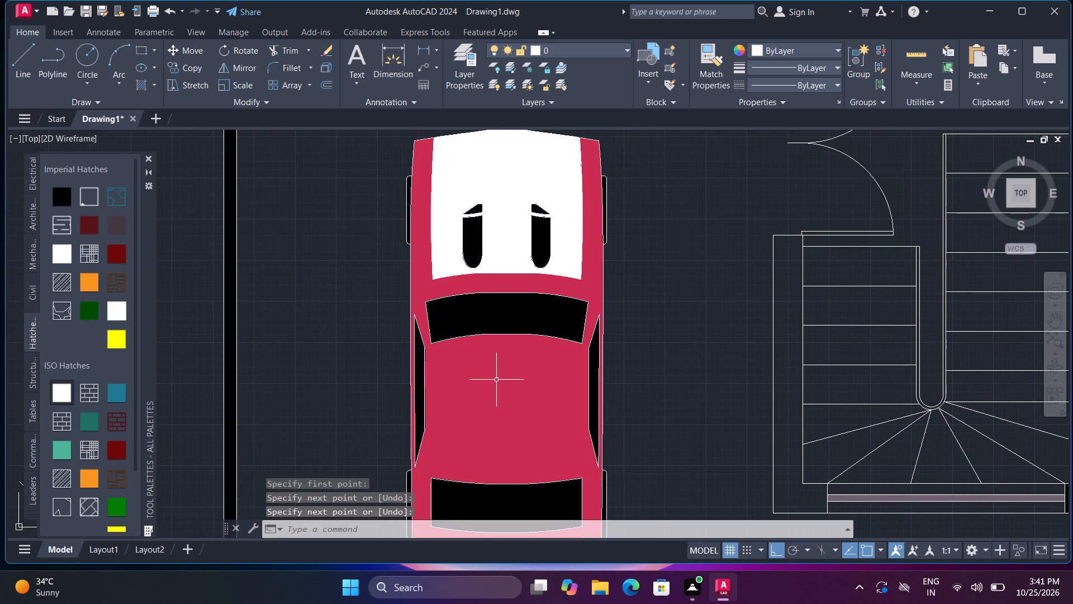
left_click(60, 200)
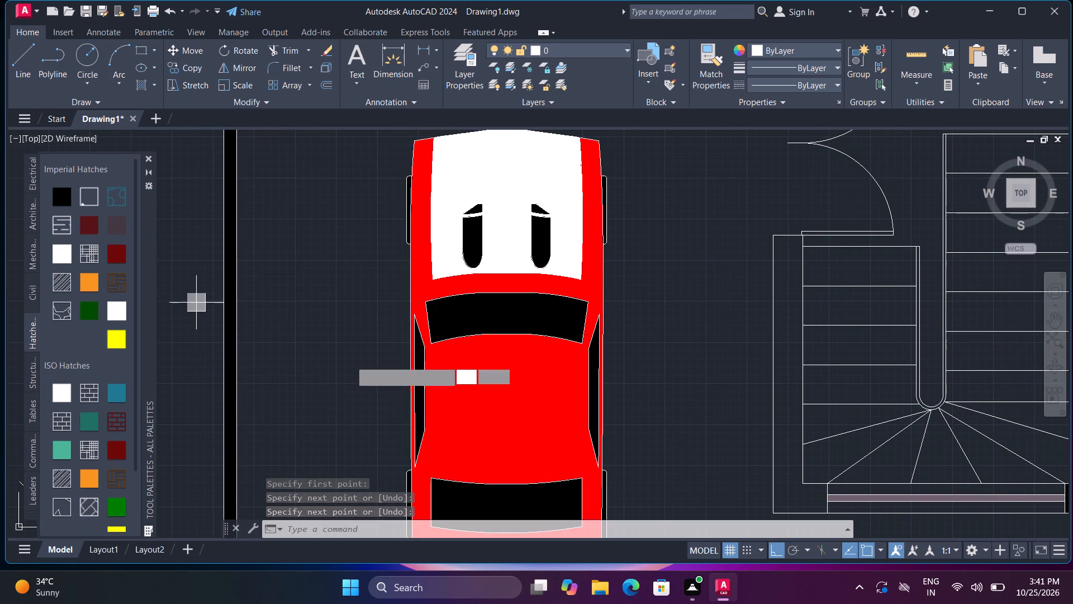
left_click(509, 419)
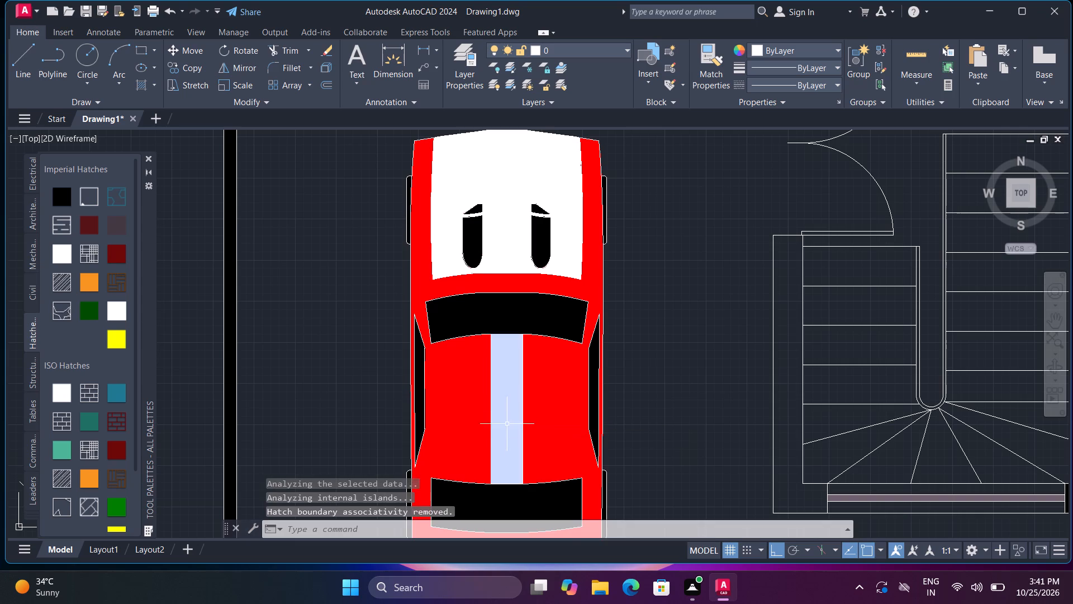
middle_click_drag(507, 442, 488, 286)
key("space")
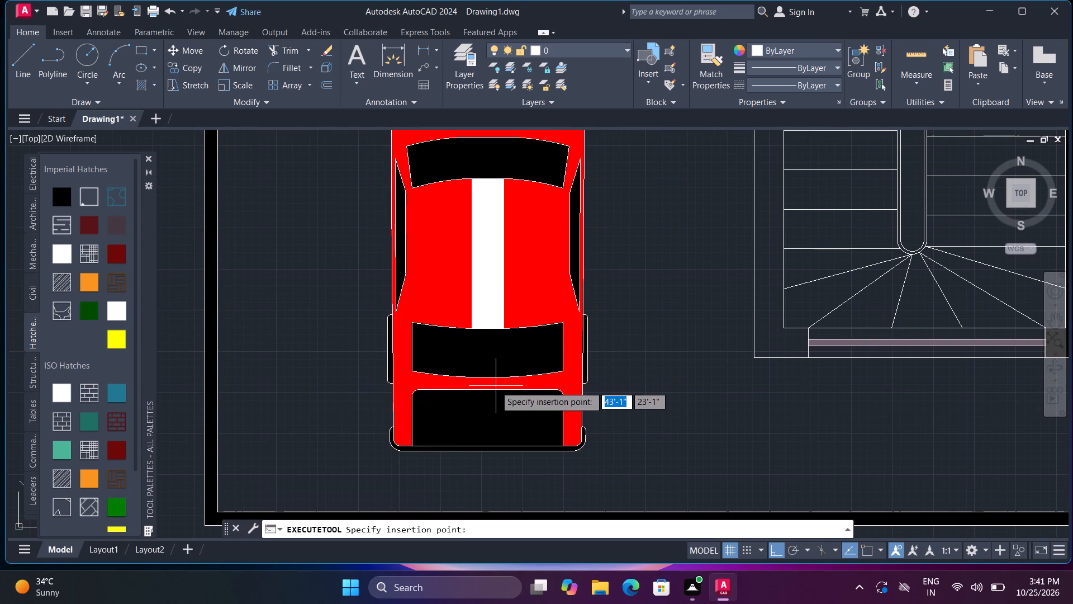
left_click(485, 382)
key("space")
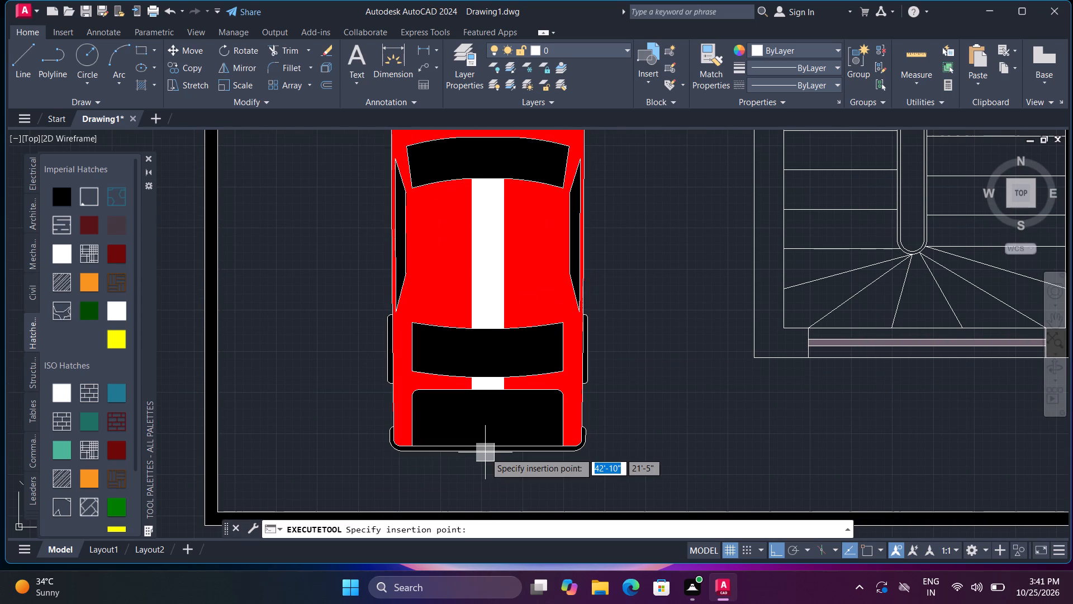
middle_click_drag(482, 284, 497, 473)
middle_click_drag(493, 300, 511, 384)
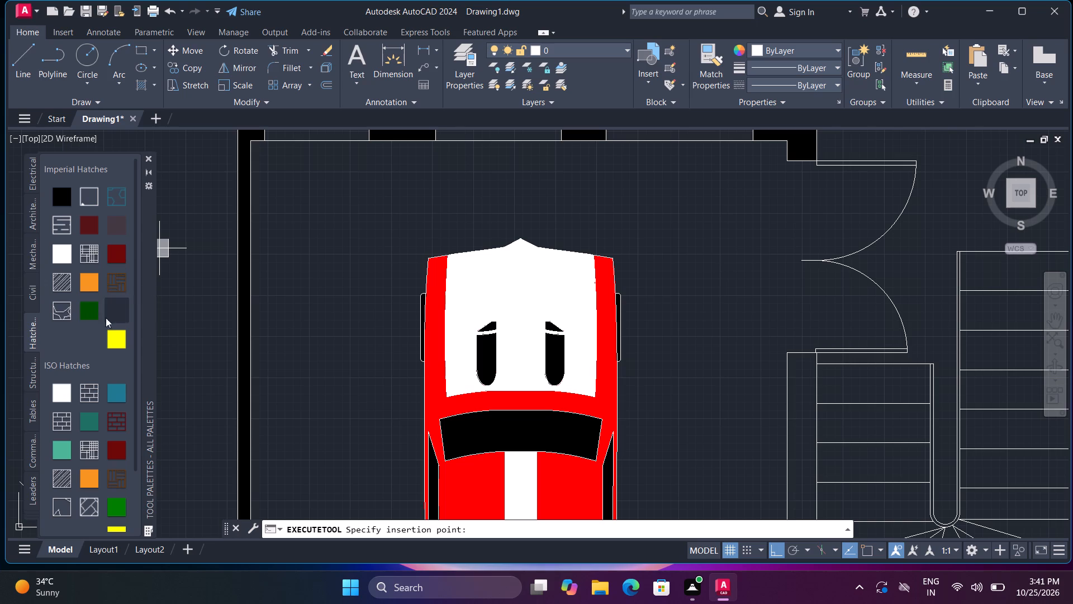
Fill the hood on the west and east sides of the central stripe with solid red.
left_click(92, 303)
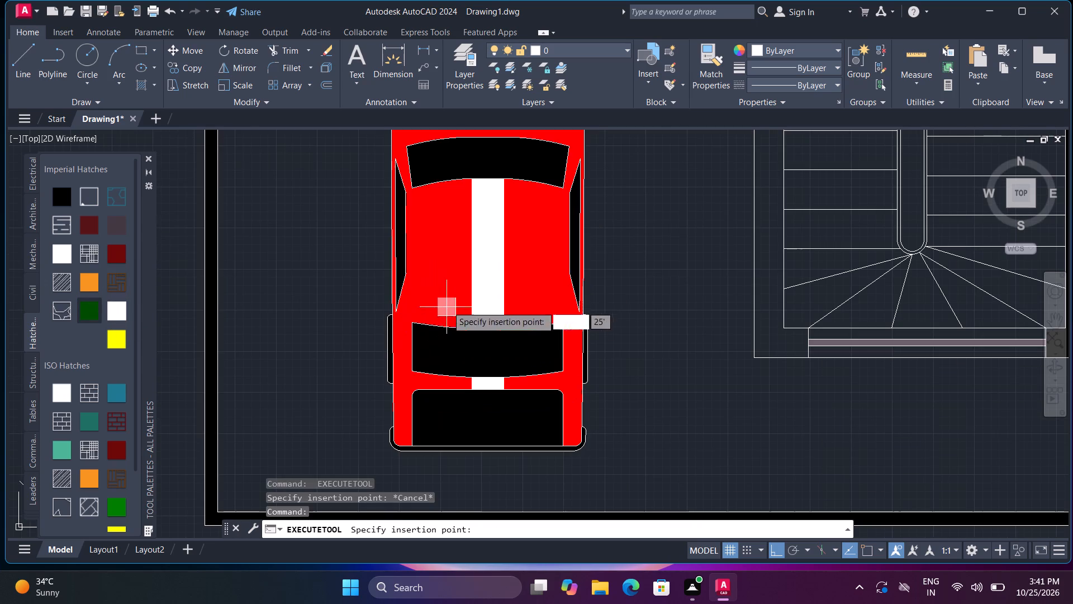
middle_click_drag(480, 259, 475, 521)
scroll(479, 435, "up", 1)
left_click(396, 247)
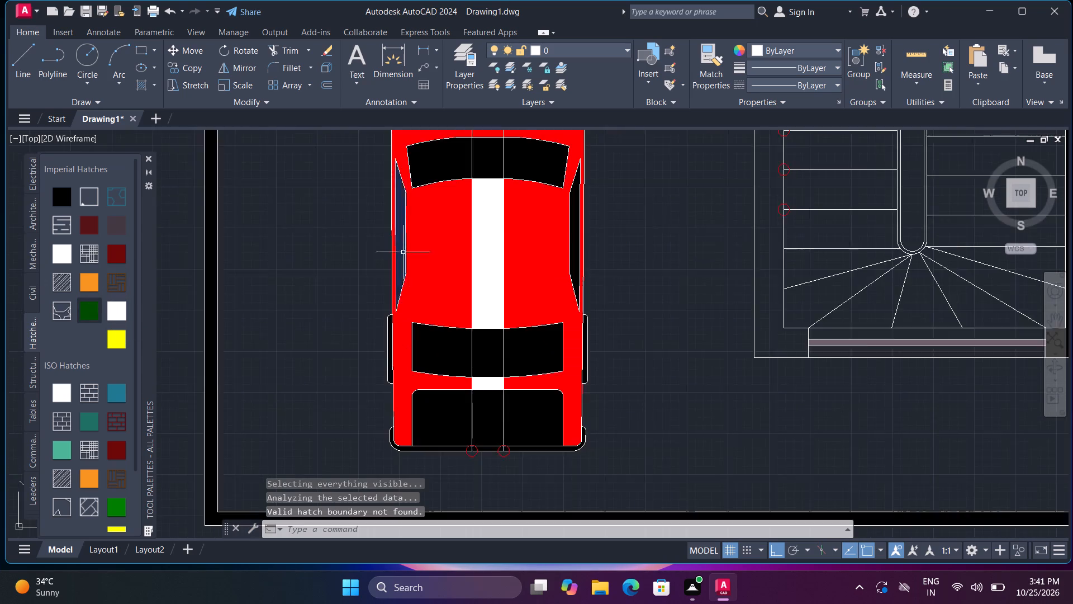
scroll(404, 253, "down", 2)
middle_click_drag(466, 217, 476, 366)
scroll(454, 326, "up", 3)
key("space")
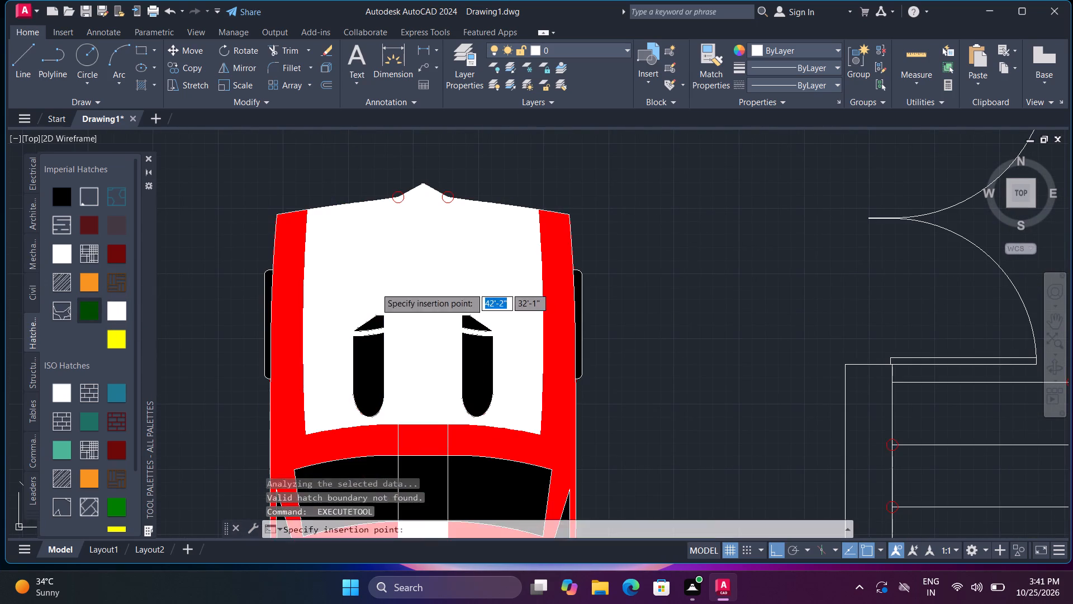
left_click(363, 281)
key("space")
left_click(500, 293)
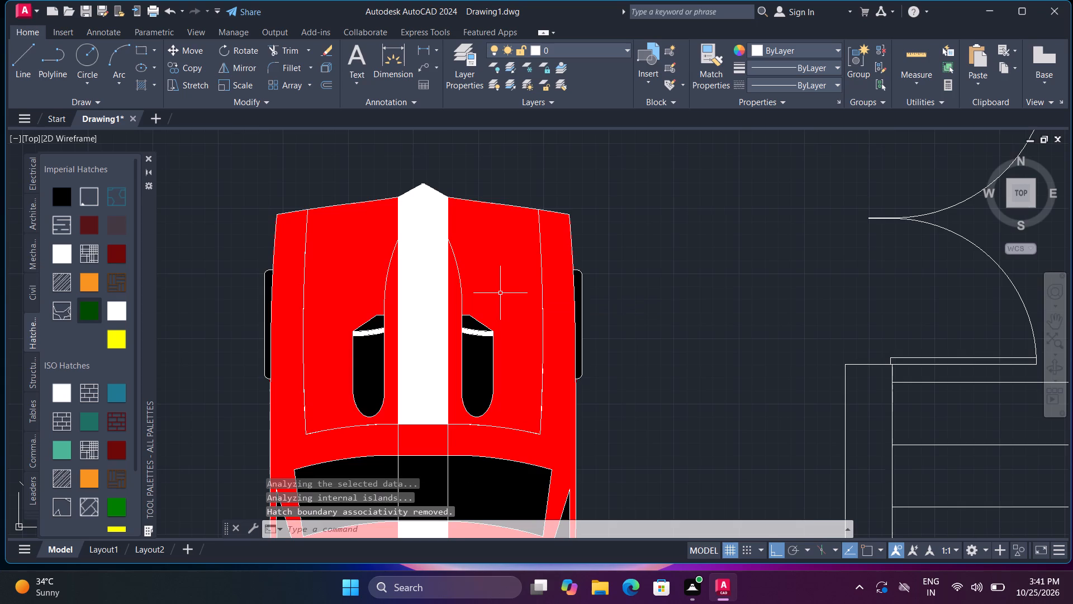
Trim away the two lengthwise stripe lines where they cross the car's black rear panel and rear bumper.
scroll(500, 295, "down", 2)
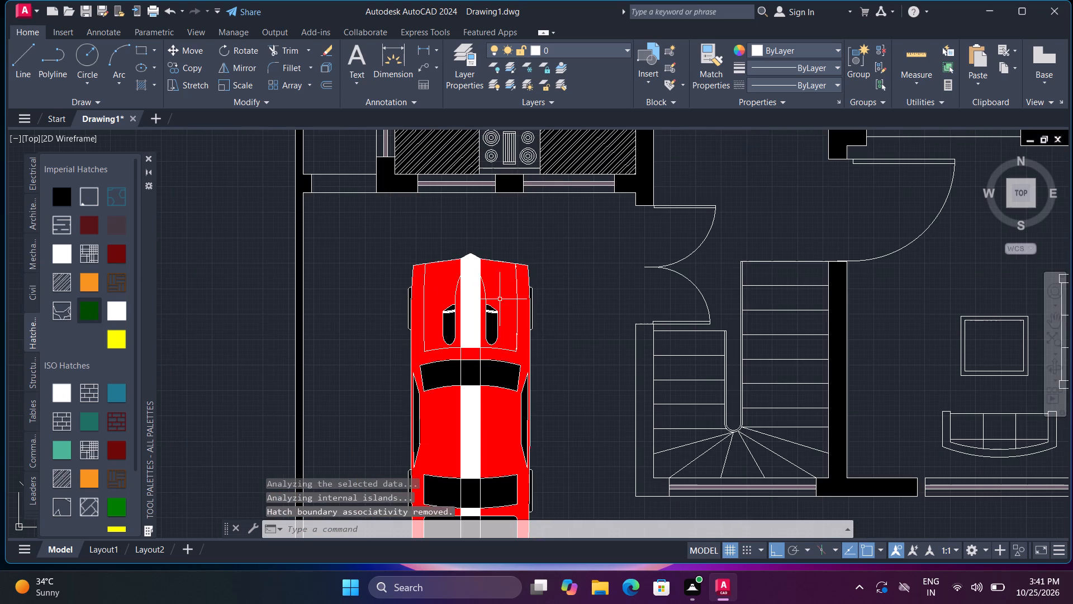
middle_click_drag(572, 368, 561, 357)
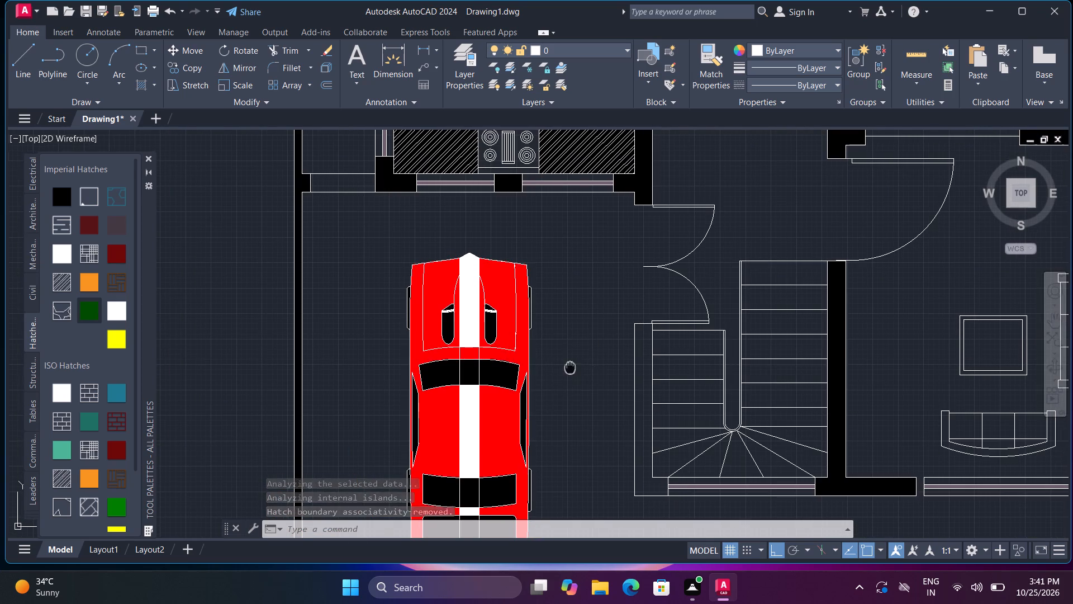
middle_click_drag(561, 357, 536, 297)
middle_click(535, 289)
middle_click_drag(547, 372, 543, 366)
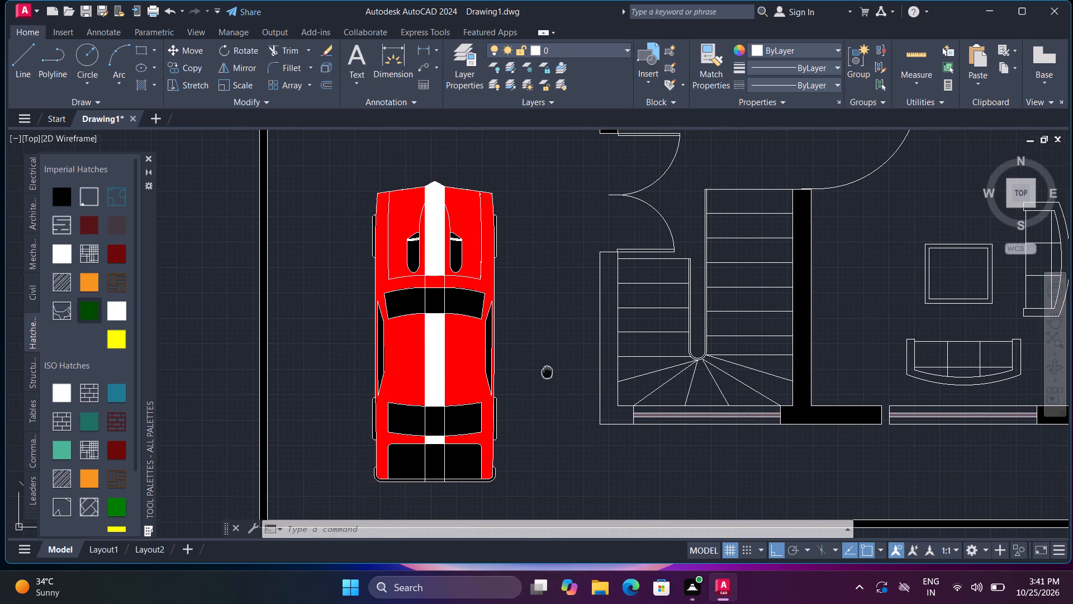
middle_click_drag(543, 366, 534, 311)
scroll(524, 345, "up", 1)
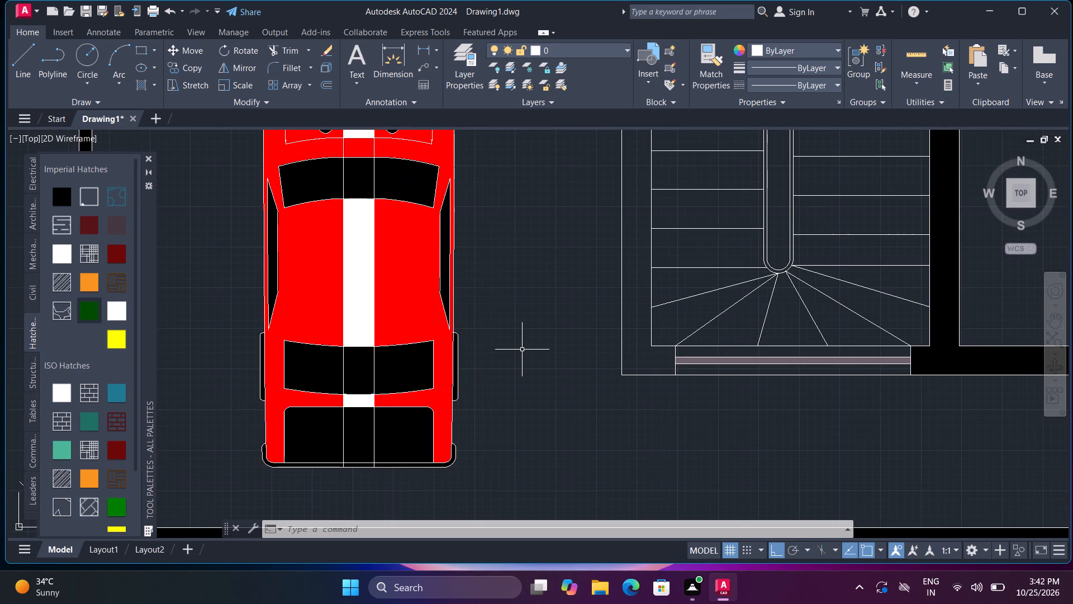
type("tr")
key("space")
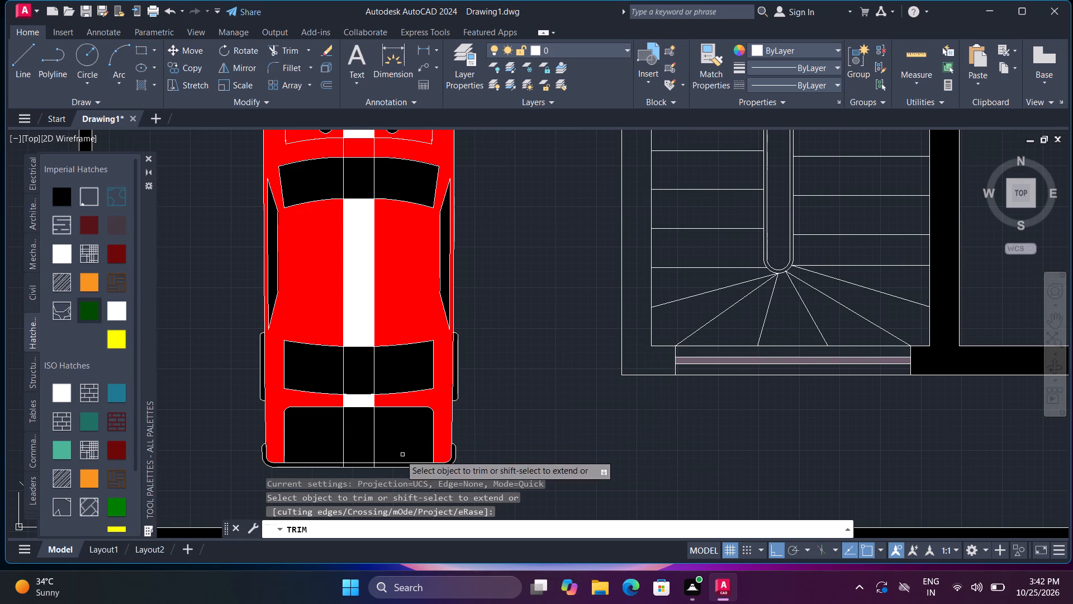
left_click_drag(330, 437, 386, 434)
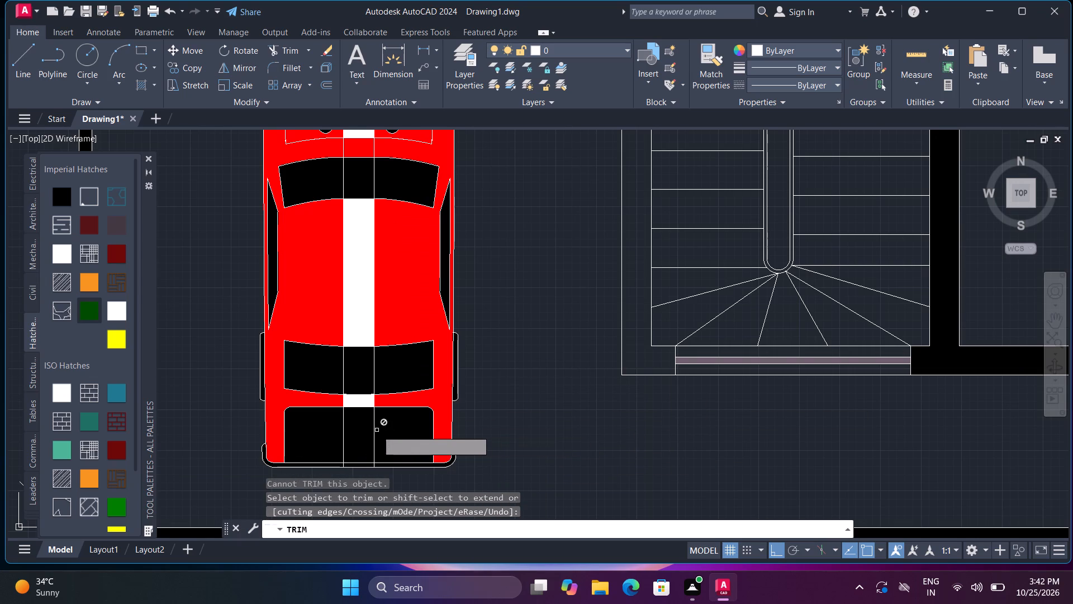
left_click(327, 430)
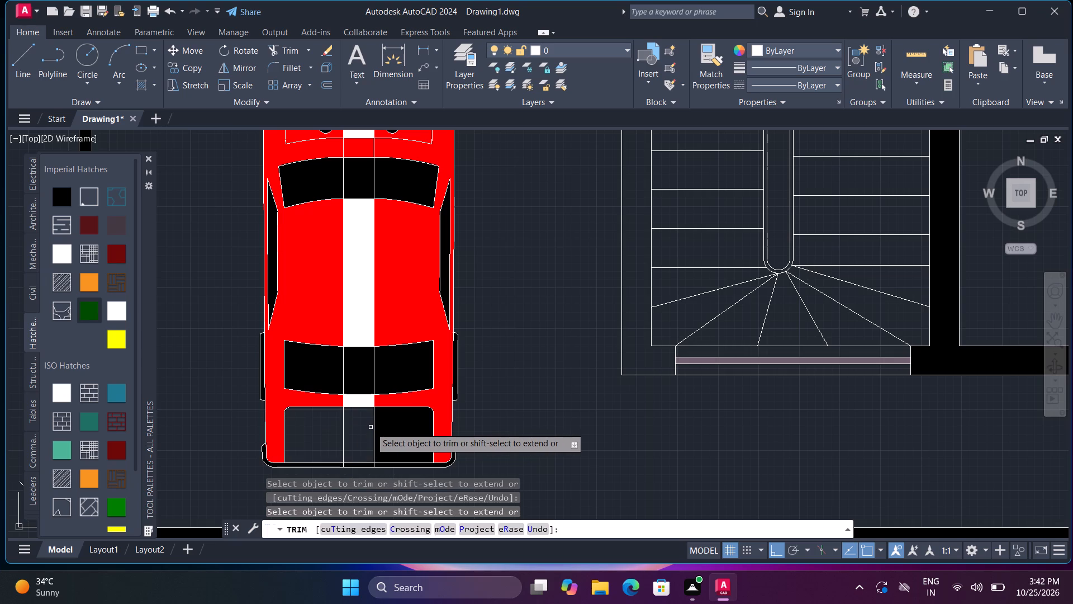
key("ctrl+z")
scroll(346, 436, "up", 2)
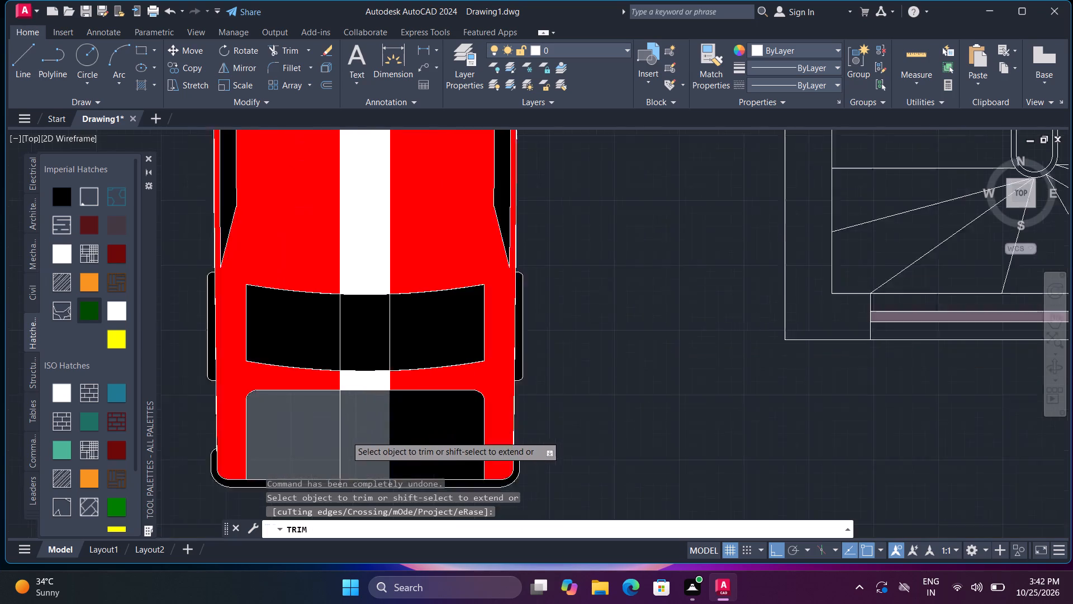
scroll(346, 436, "up", 1)
left_click(327, 424)
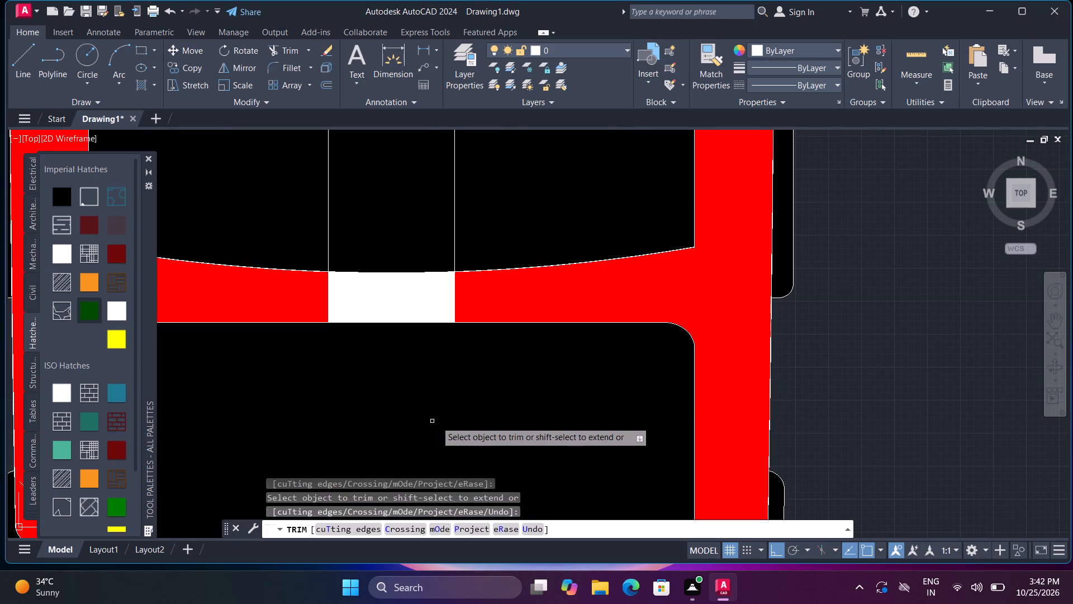
scroll(460, 388, "down", 2)
left_click(458, 385)
scroll(450, 471, "up", 1)
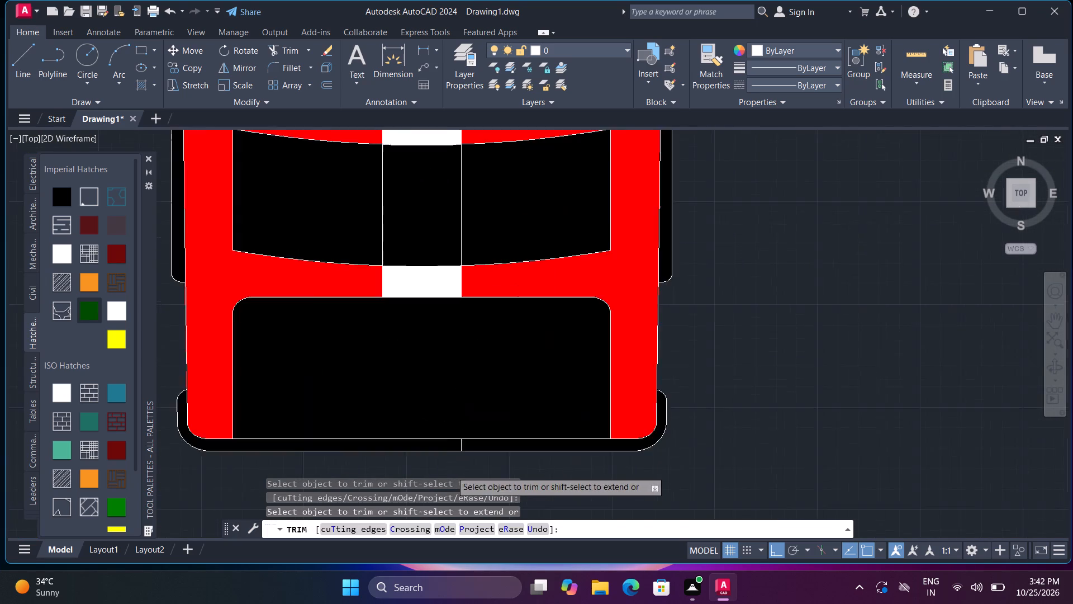
scroll(454, 469, "up", 2)
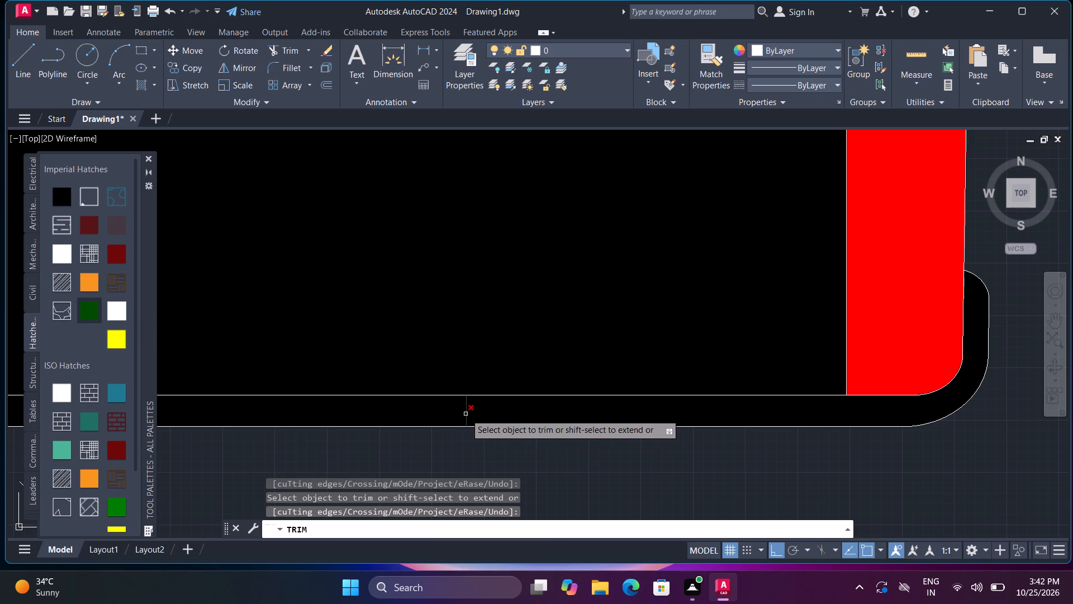
left_click(466, 414)
scroll(274, 415, "down", 3)
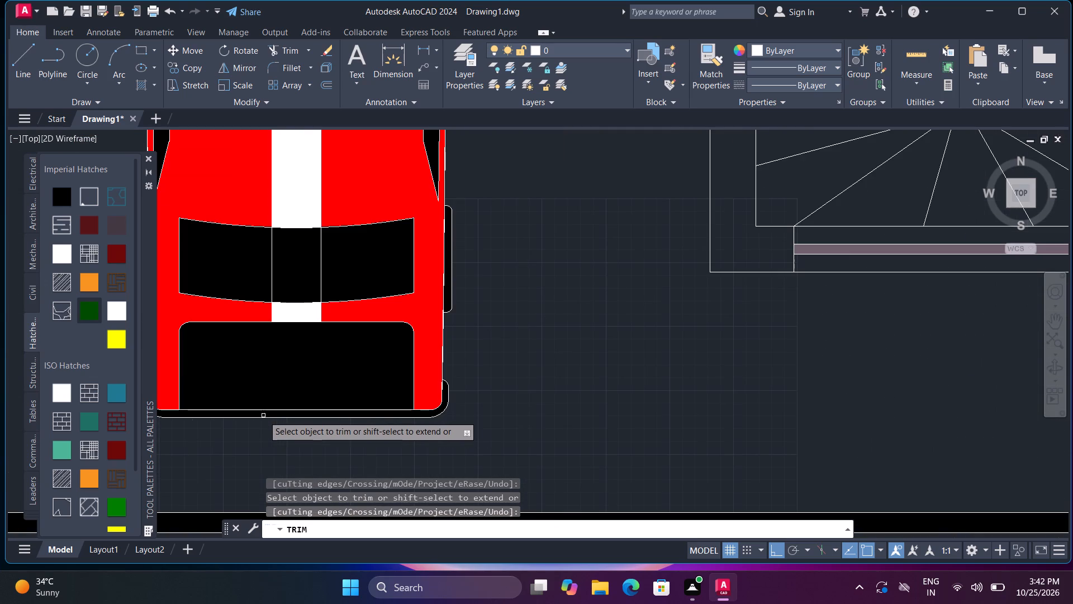
Trim away the two stripe lines across the car's rear window, the narrow band behind it, and the roof.
middle_click_drag(279, 336, 305, 427)
scroll(292, 393, "up", 1)
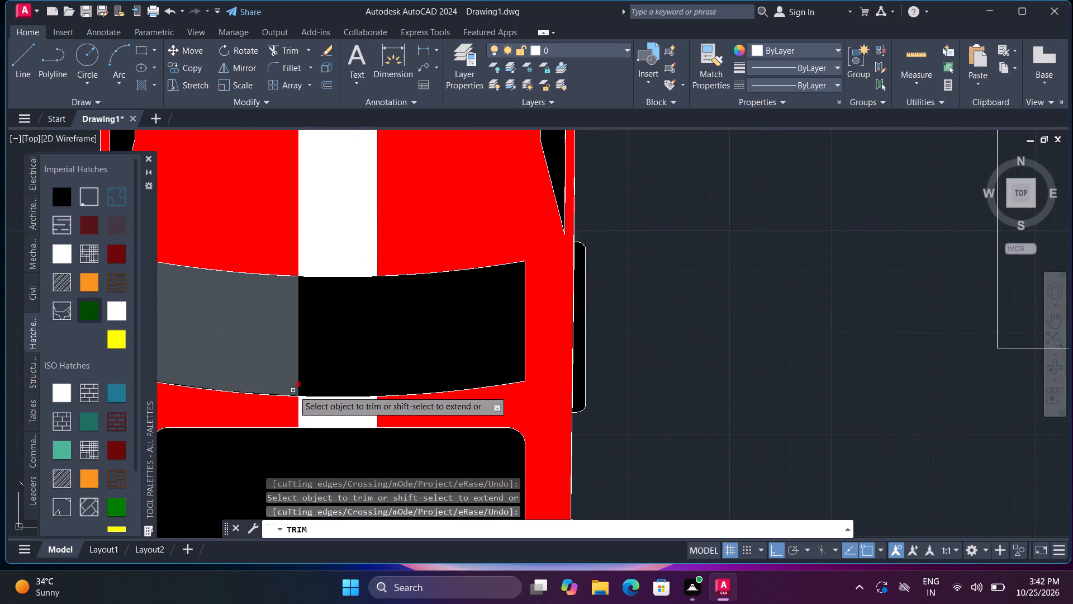
left_click(299, 390)
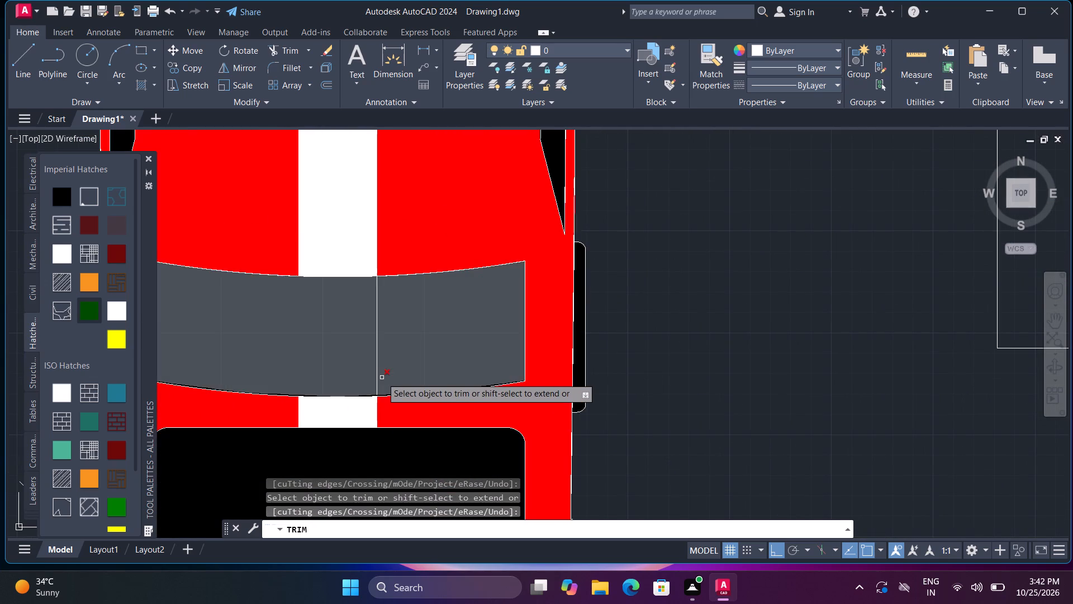
left_click(377, 376)
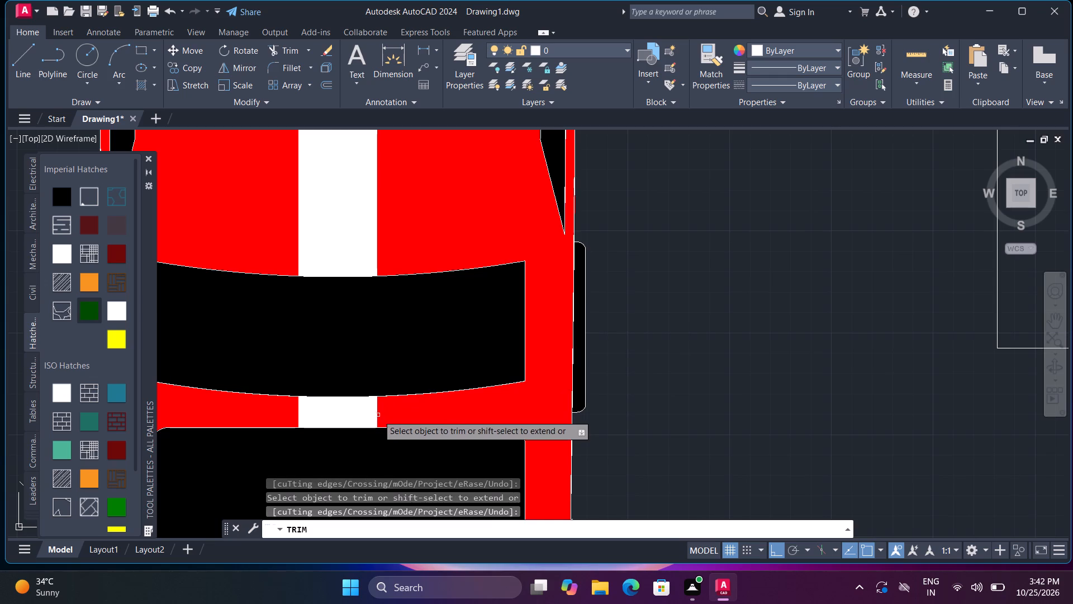
left_click(376, 415)
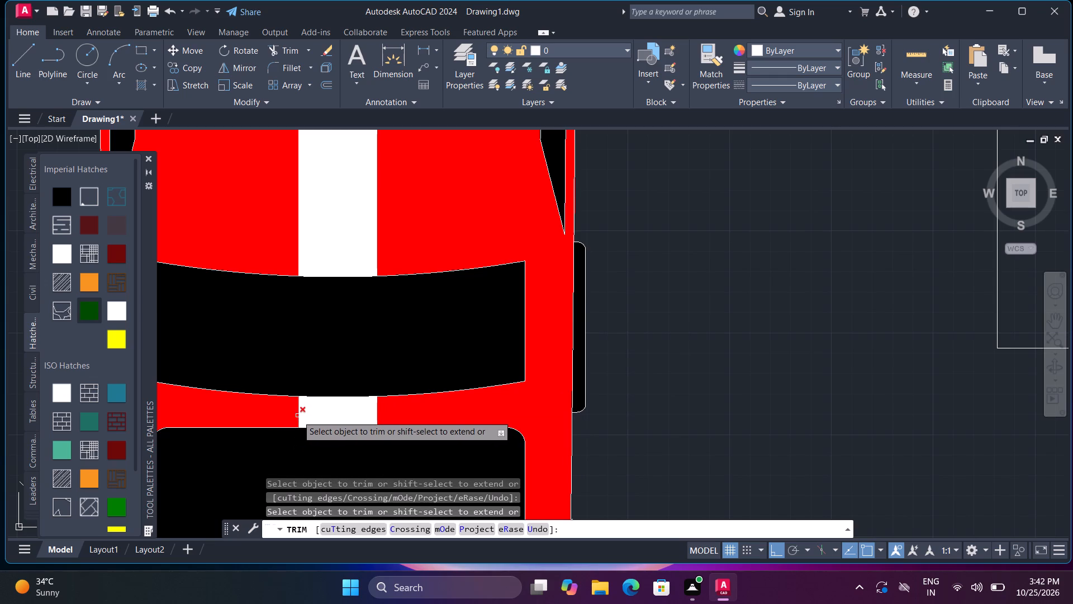
left_click(298, 416)
scroll(301, 413, "down", 1)
middle_click_drag(341, 341, 357, 459)
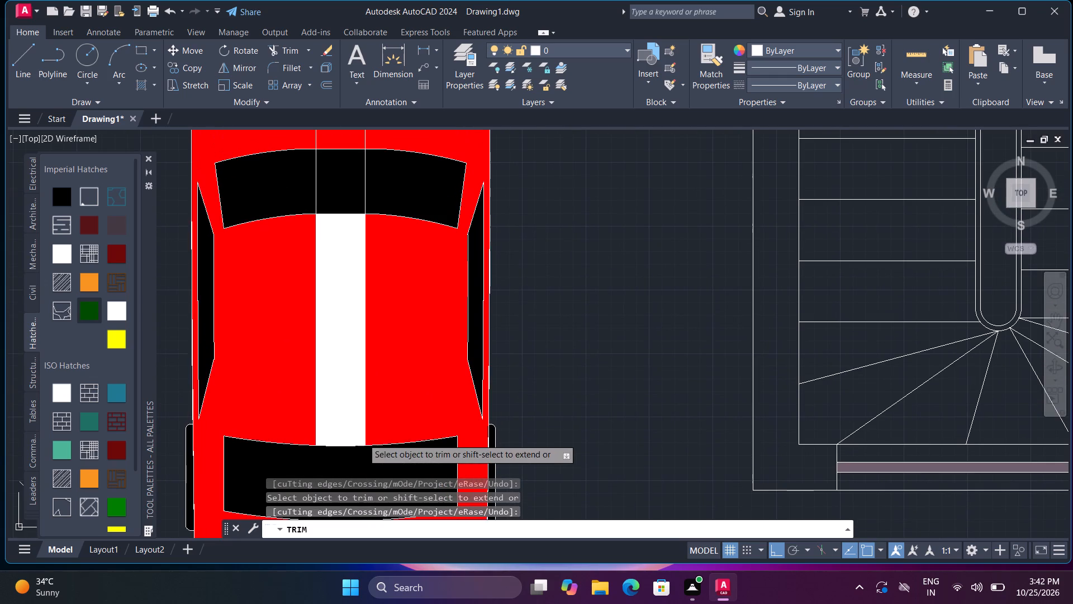
left_click(366, 419)
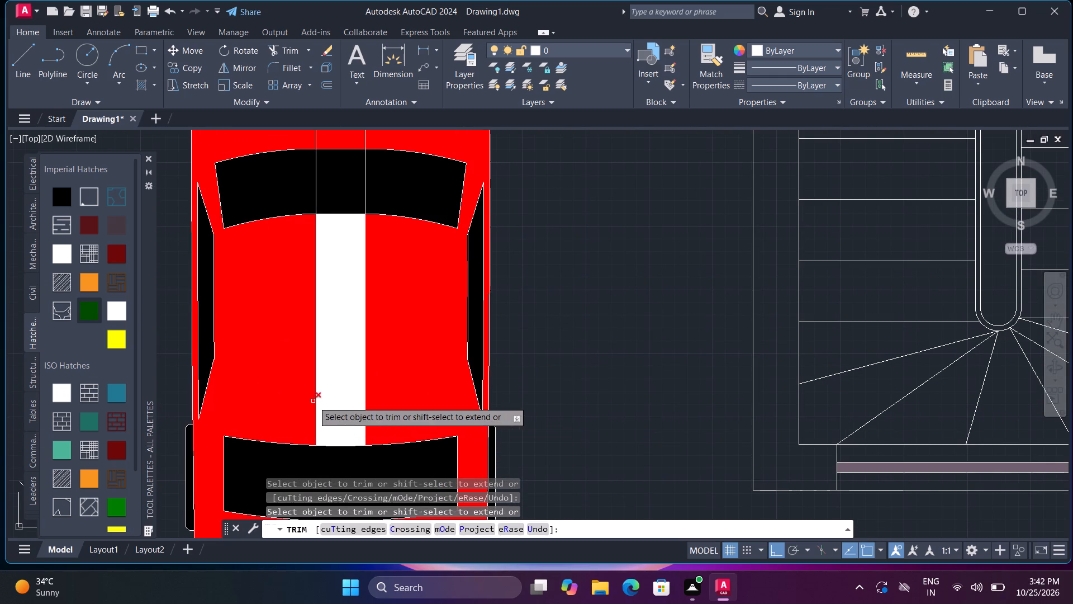
left_click(316, 403)
Trim away the two stripe lines across the windshield, the red band ahead of it, and the hood, and end Trim.
middle_click_drag(330, 297, 358, 516)
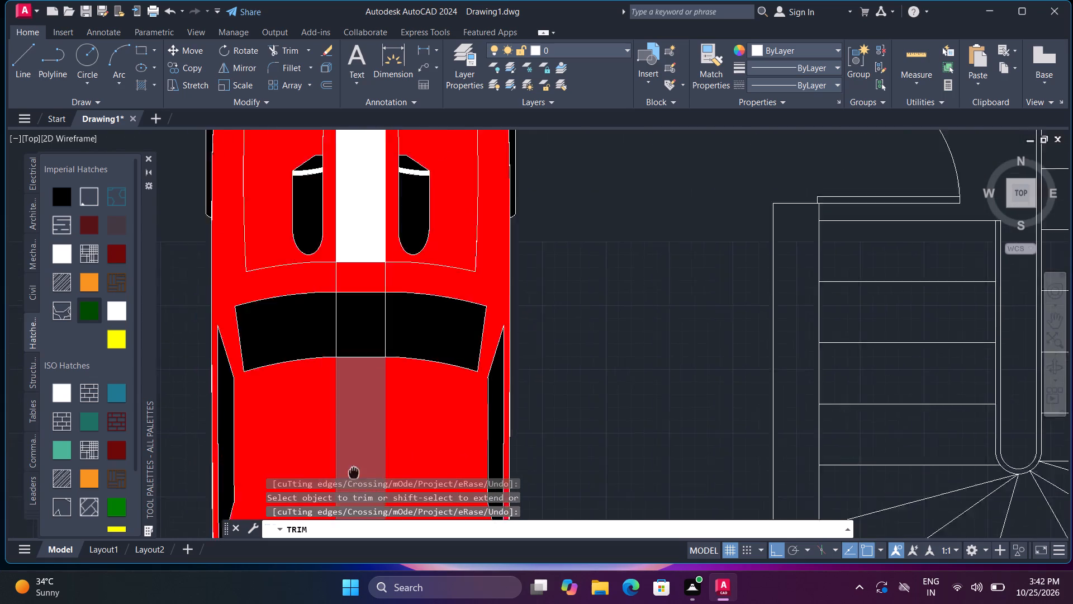
middle_click_drag(358, 516, 358, 559)
scroll(358, 559, "up", 1)
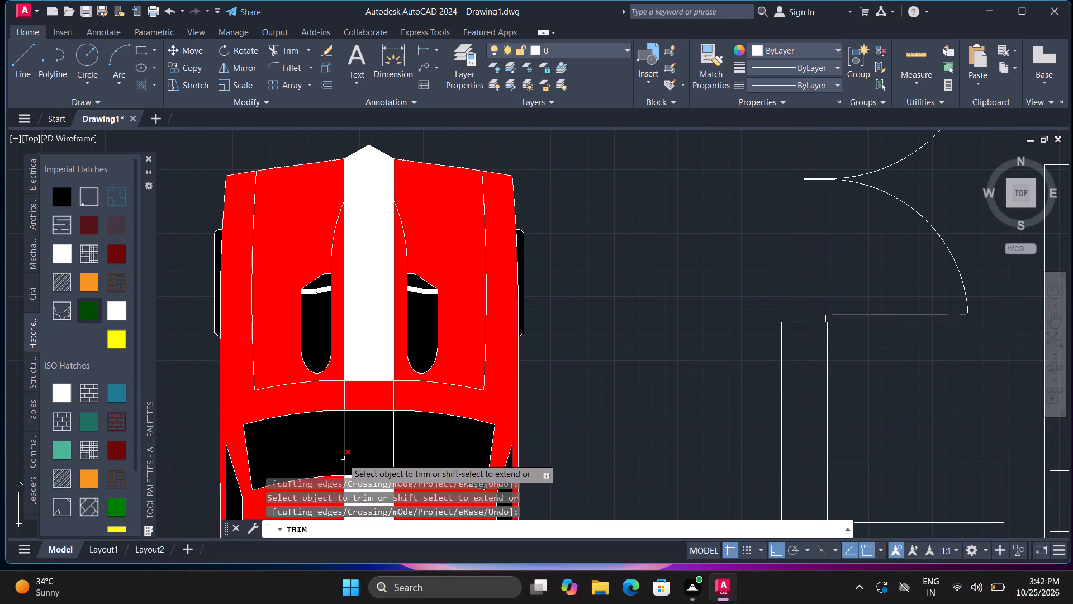
left_click(343, 458)
left_click(394, 449)
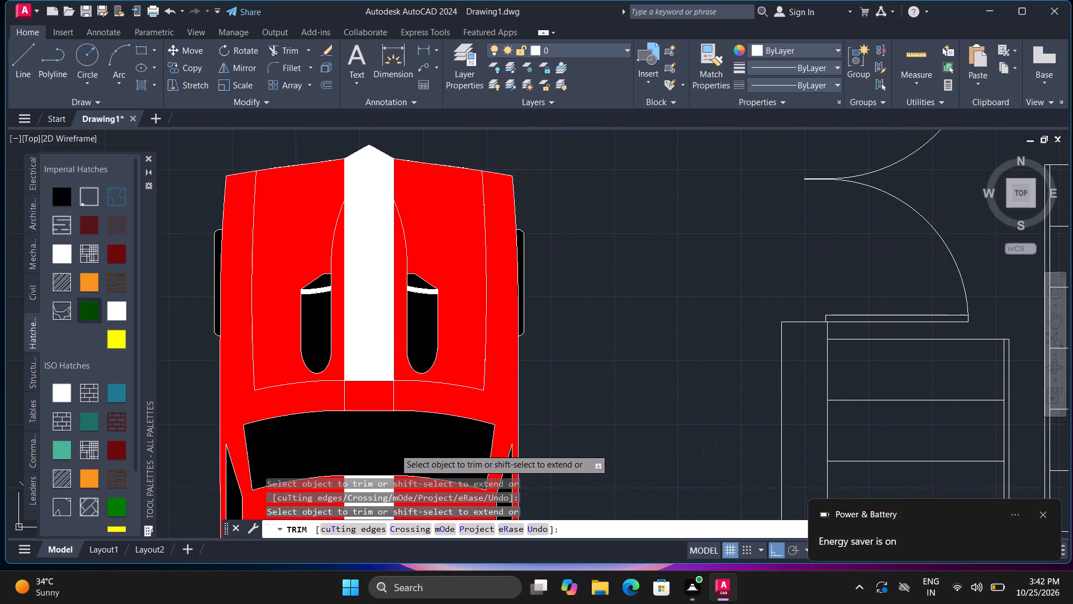
left_click(394, 390)
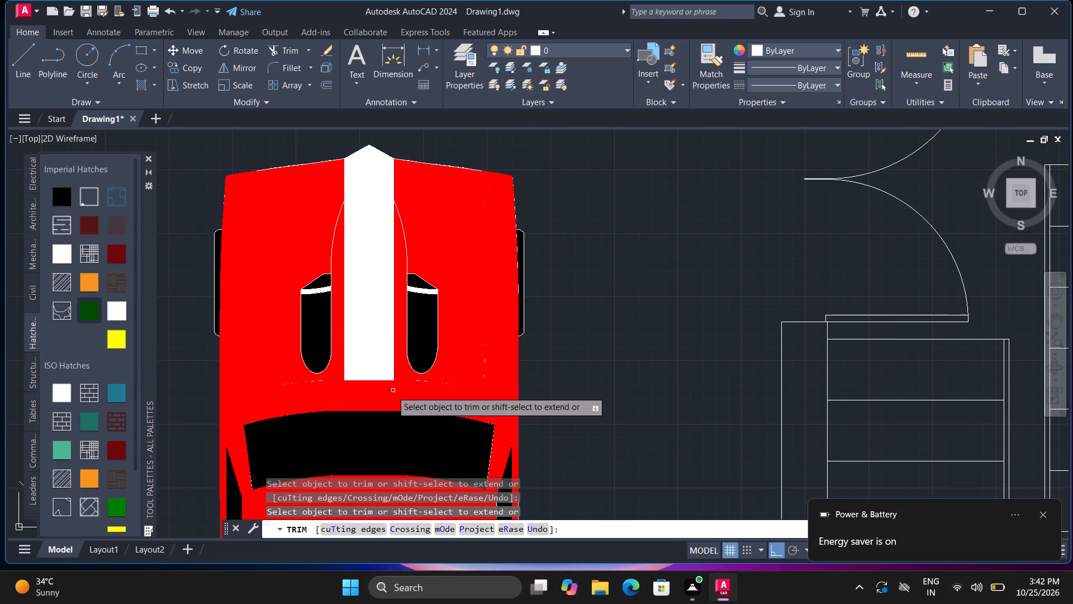
left_click(343, 397)
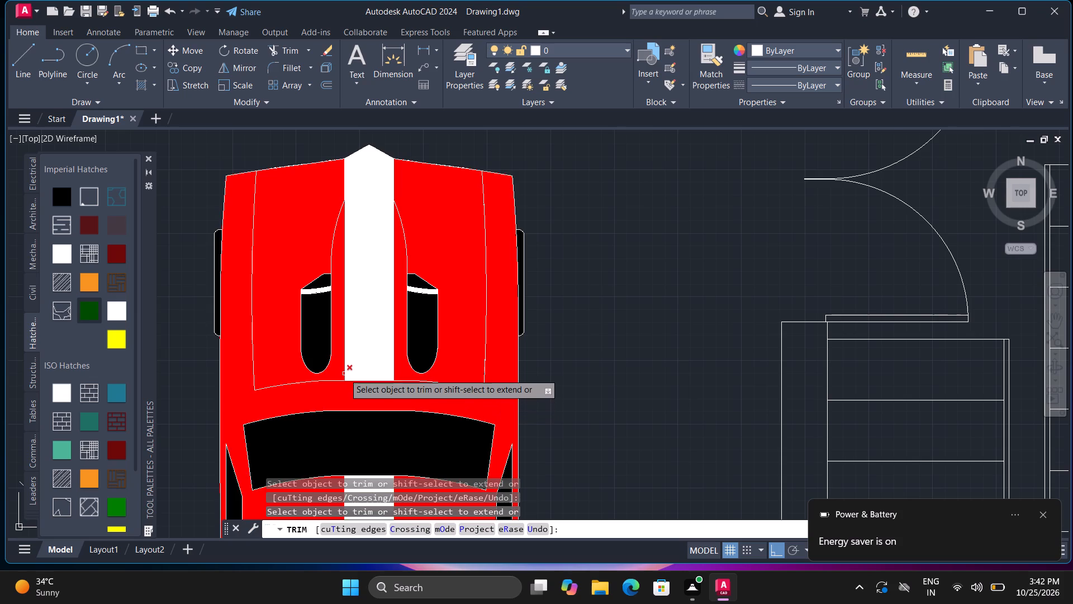
left_click(344, 373)
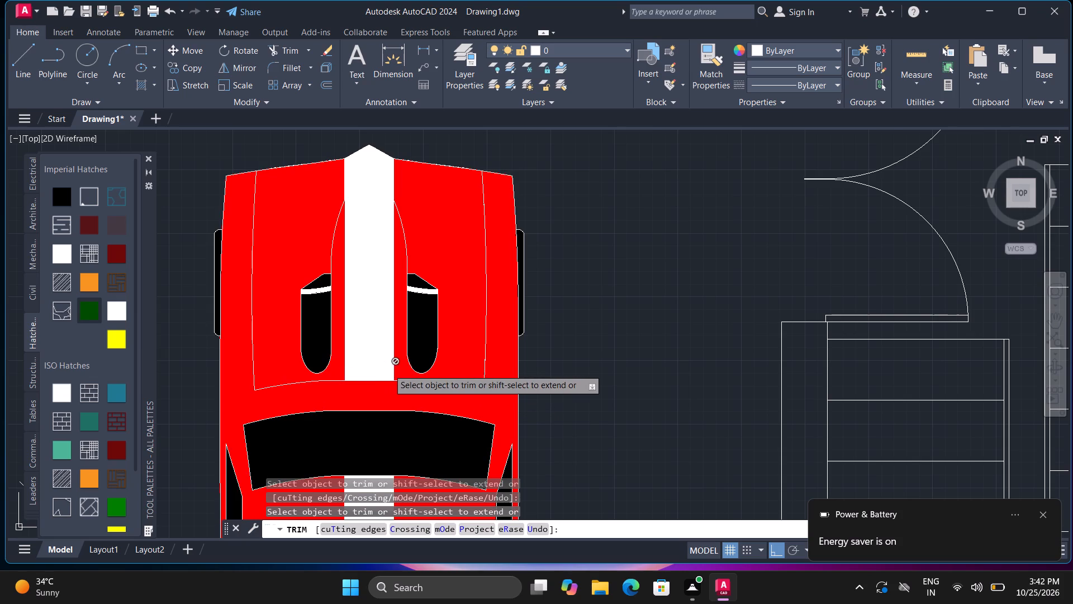
left_click(393, 270)
scroll(397, 305, "down", 1)
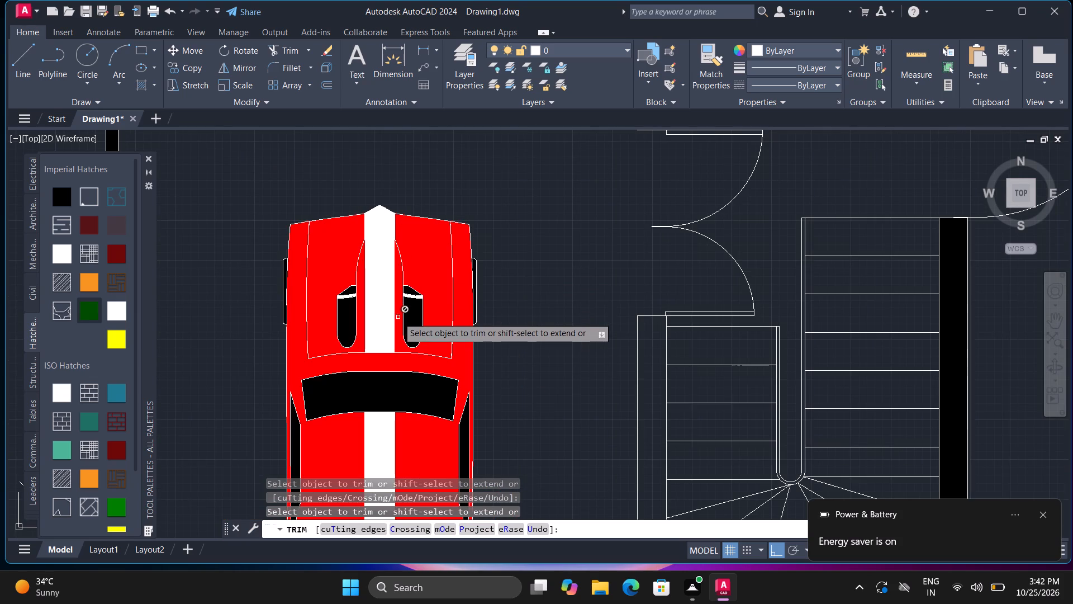
key("space")
scroll(404, 344, "down", 3)
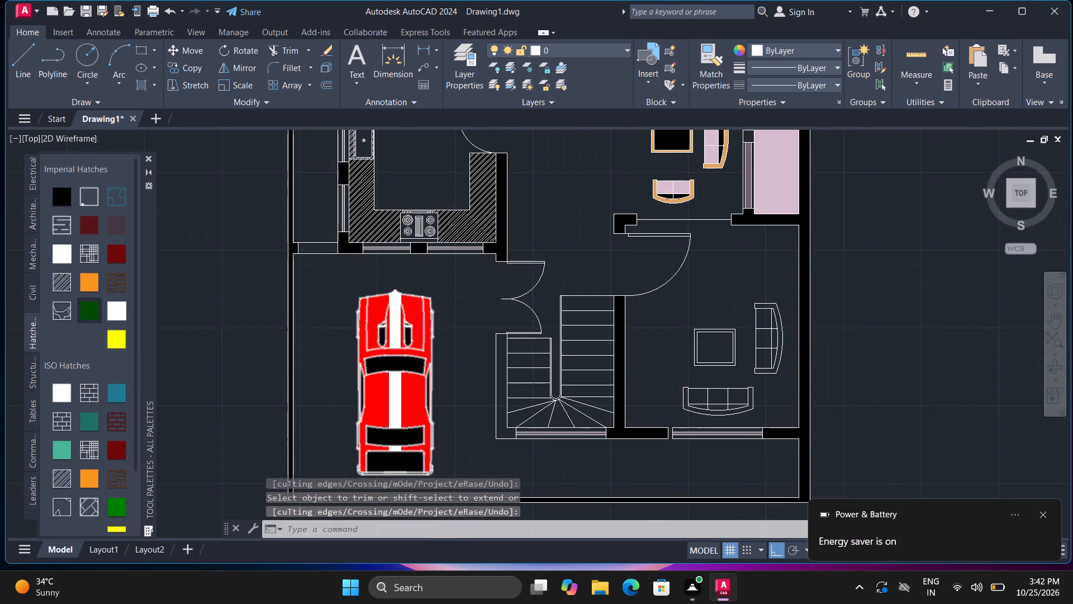
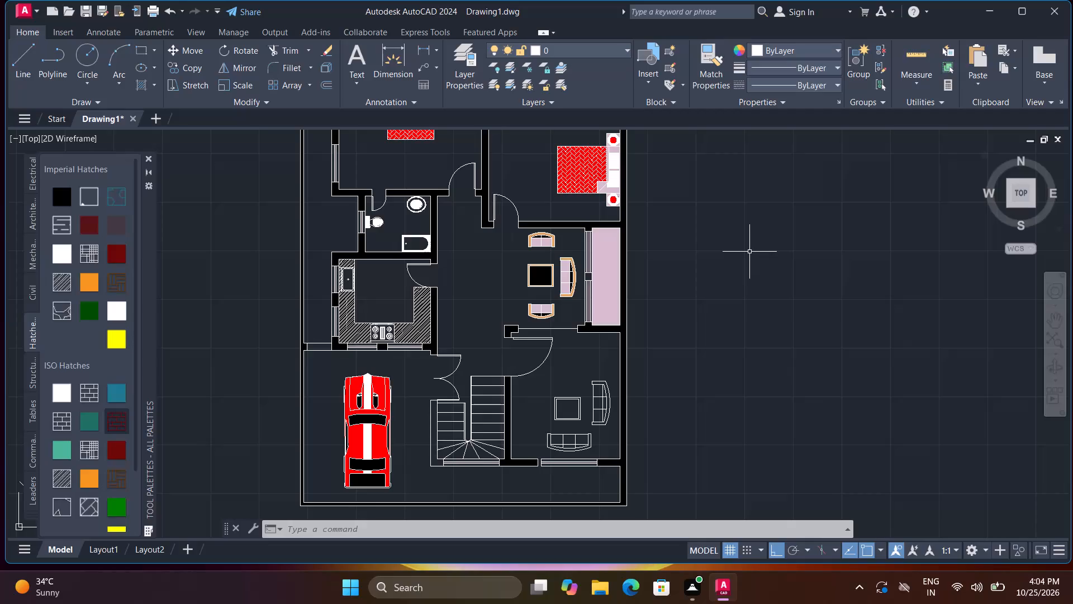
Start a multiline text in the open area west of the lounge seating and narrow its text frame.
key("t")
key("space")
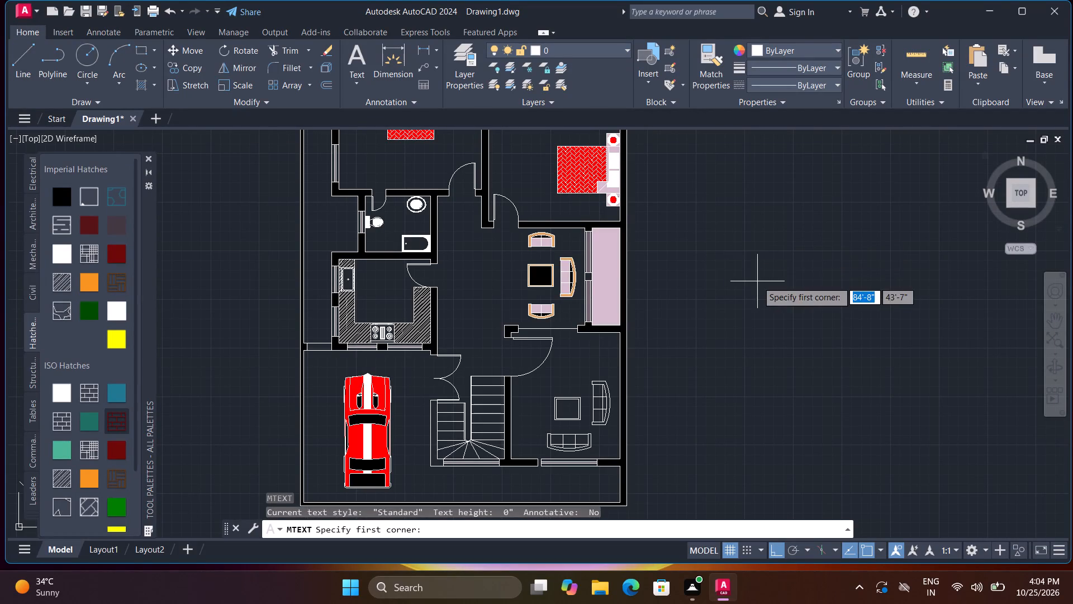
middle_click_drag(442, 262, 469, 326)
scroll(491, 320, "up", 2)
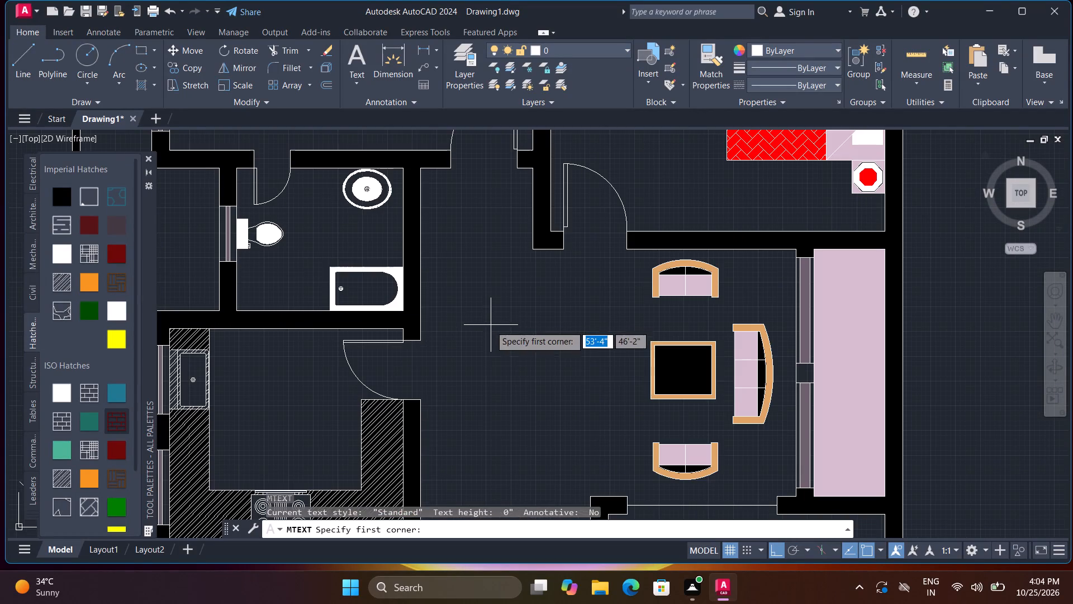
left_click(490, 328)
left_click(540, 380)
scroll(582, 358, "down", 5)
scroll(747, 365, "down", 3)
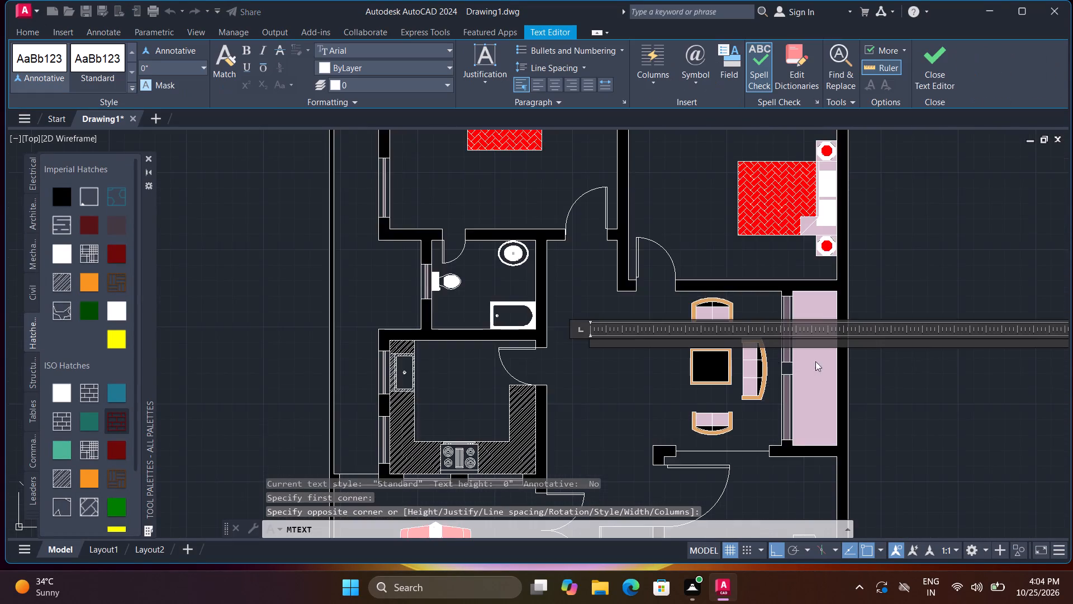
scroll(941, 386, "down", 3)
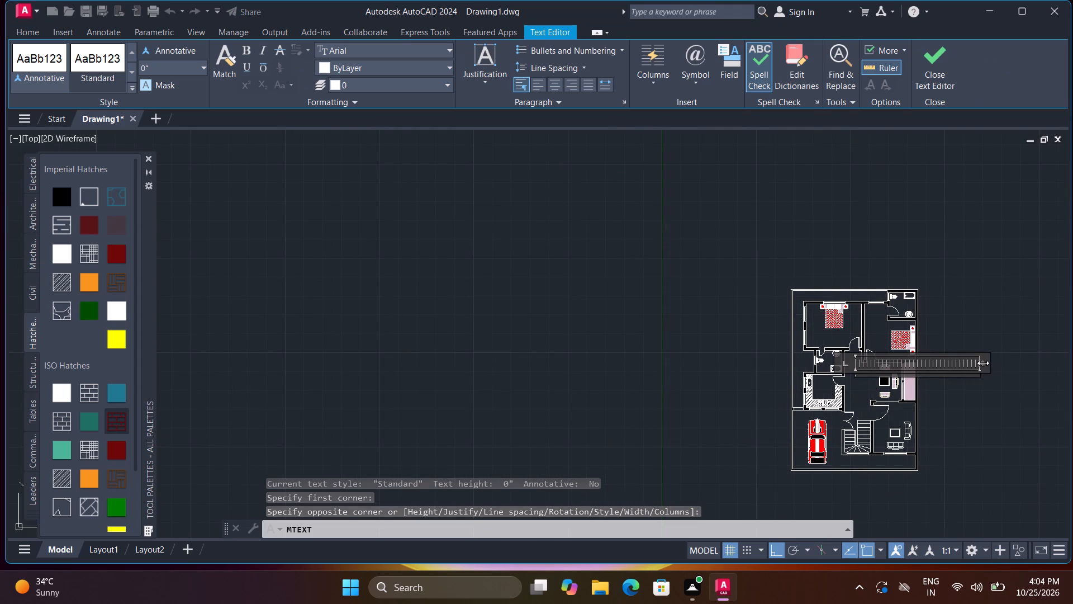
left_click_drag(982, 364, 880, 369)
scroll(876, 373, "up", 6)
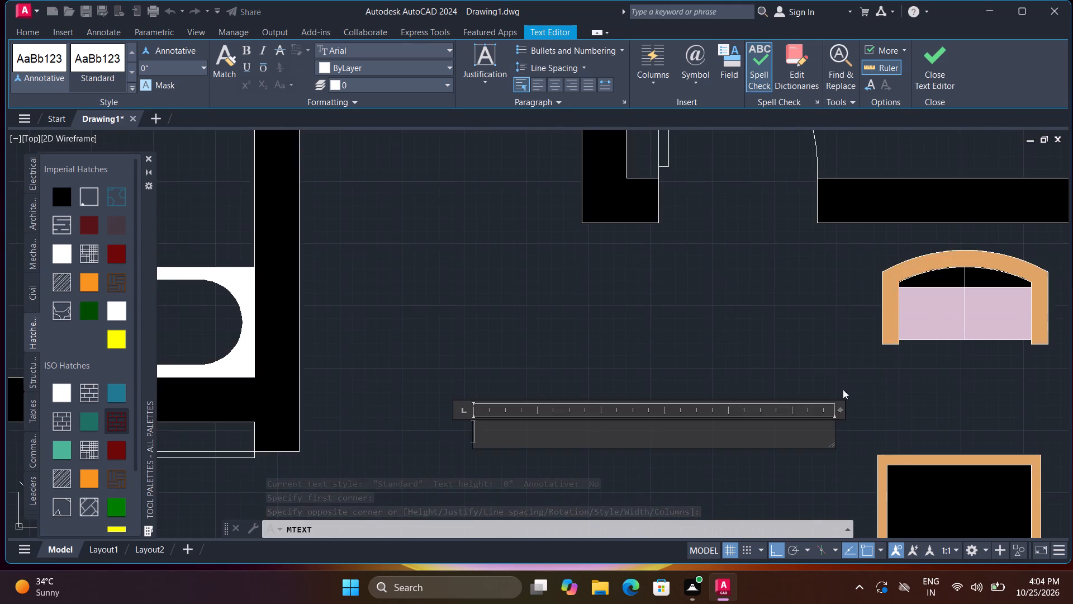
scroll(824, 403, "down", 2)
middle_click_drag(782, 432, 783, 296)
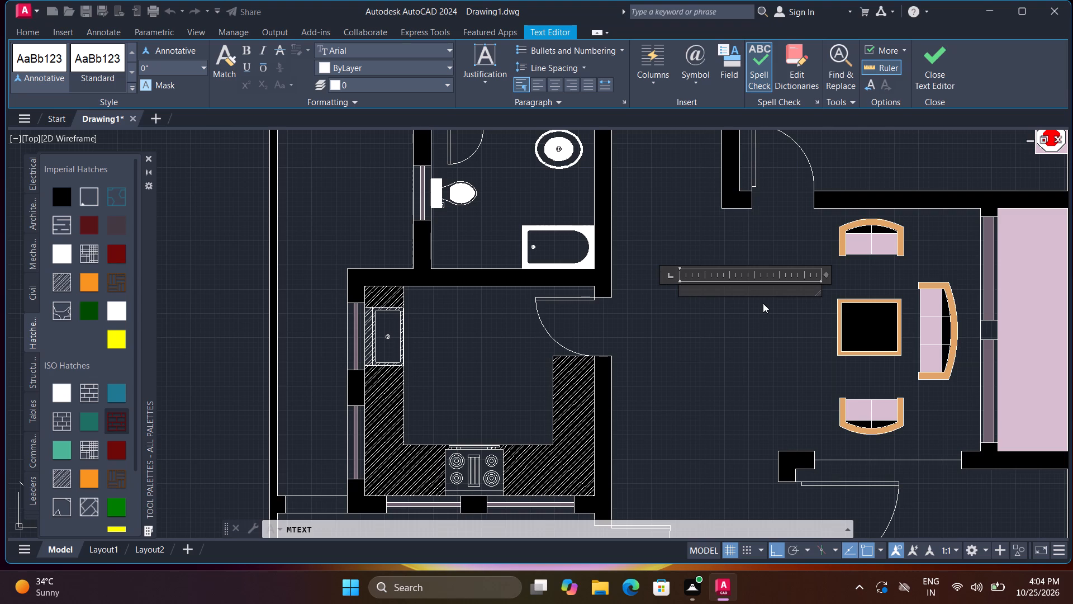
Enter the two-line room label "LOUNGE" over "15'7" x 12'0"", indenting the first line two spaces, and finish the text.
type("LOUNG")
key("Return")
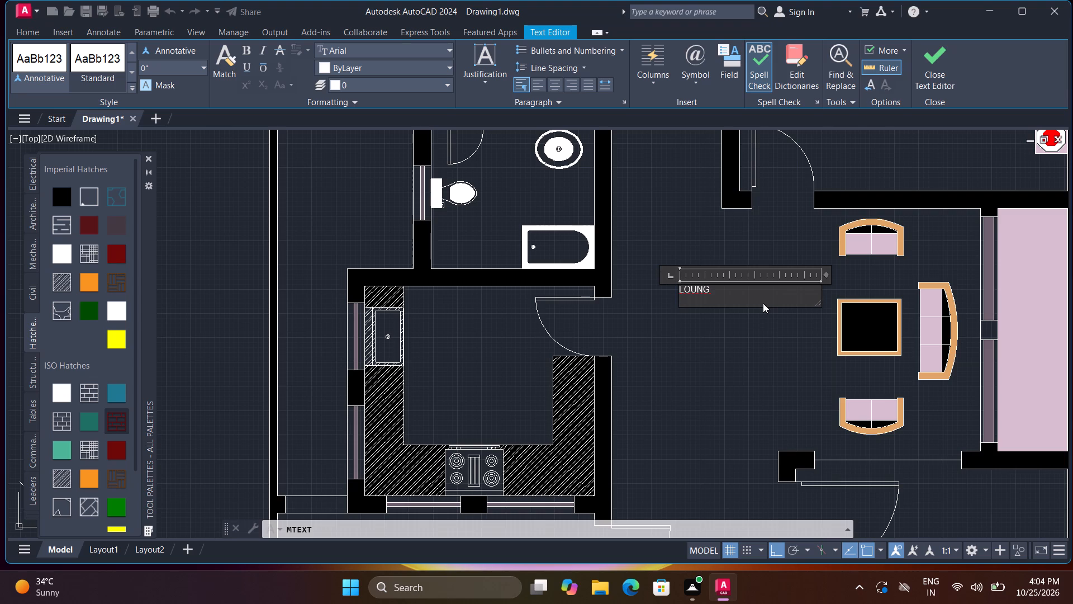
key("BackSpace")
key("e")
key("Return")
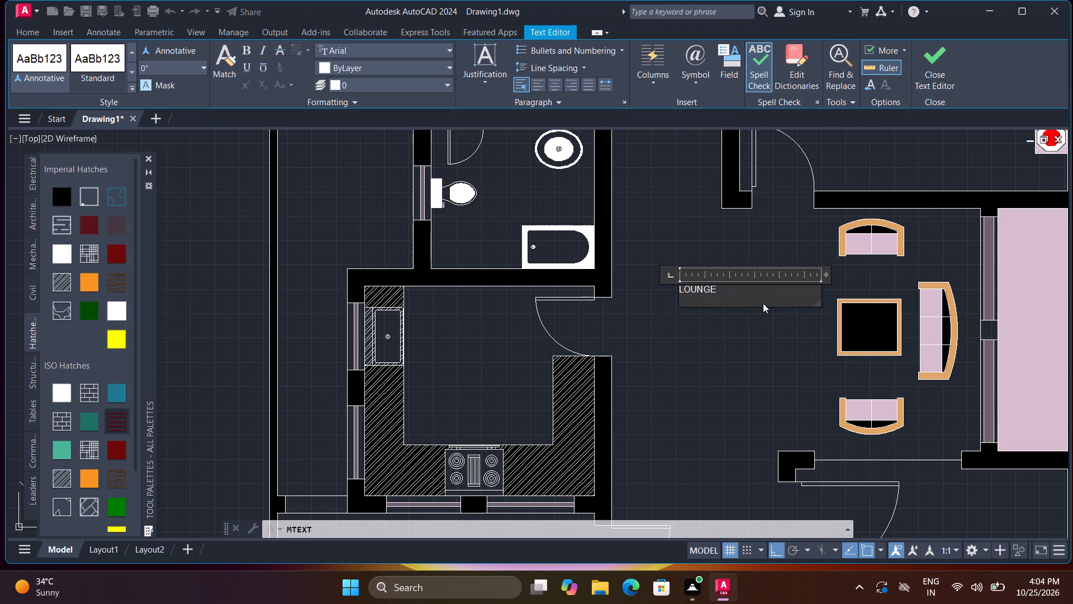
key("Up")
key("space")
key("space")
key("Down")
type("15'7")
type("\" x")
key("space")
type("12'")
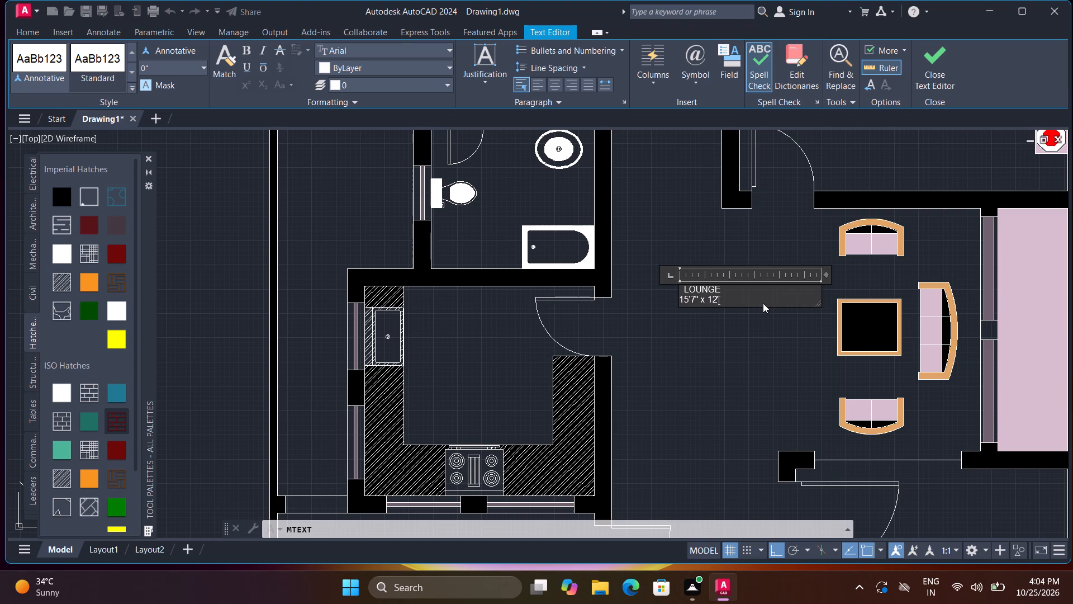
key("0")
key("shift+quotedbl")
left_click(763, 323)
Scale the tiny LOUNGE label up freehand to a readable size for the room.
left_click(664, 279)
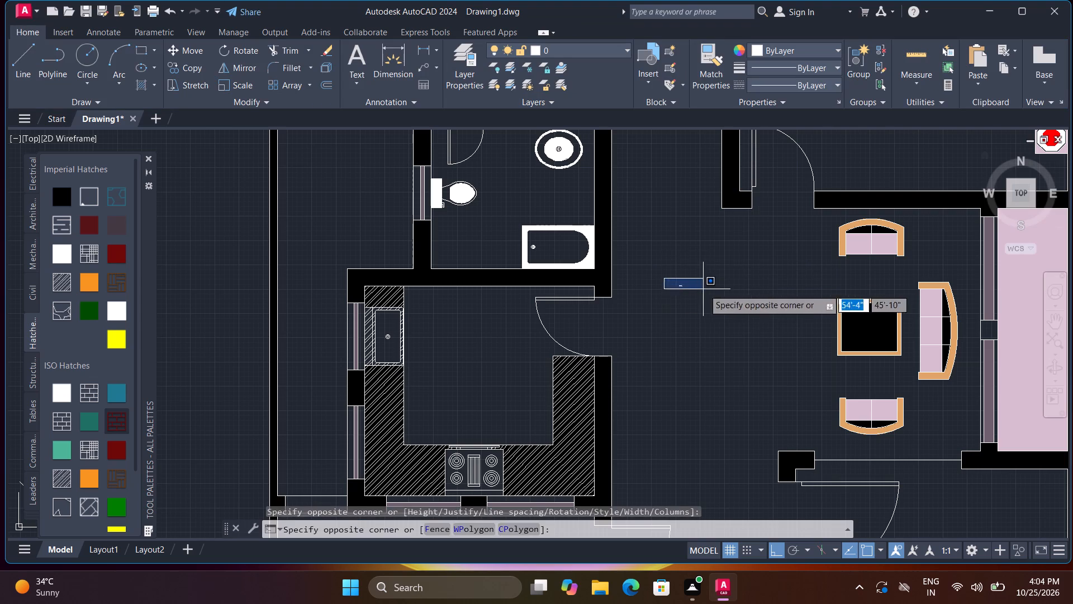
left_click(705, 289)
type("SC")
key("space")
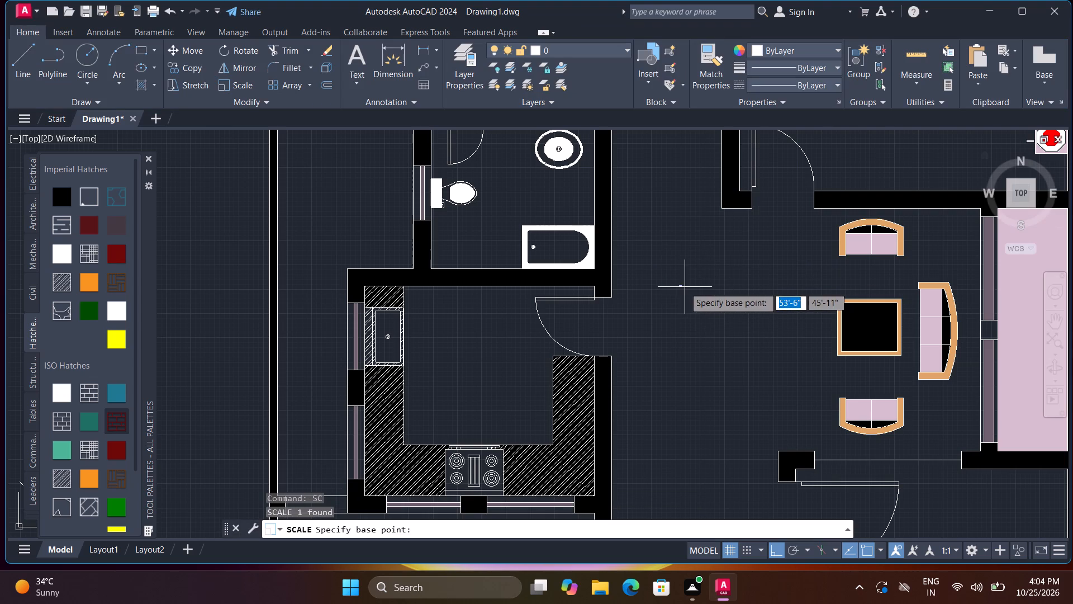
left_click(684, 286)
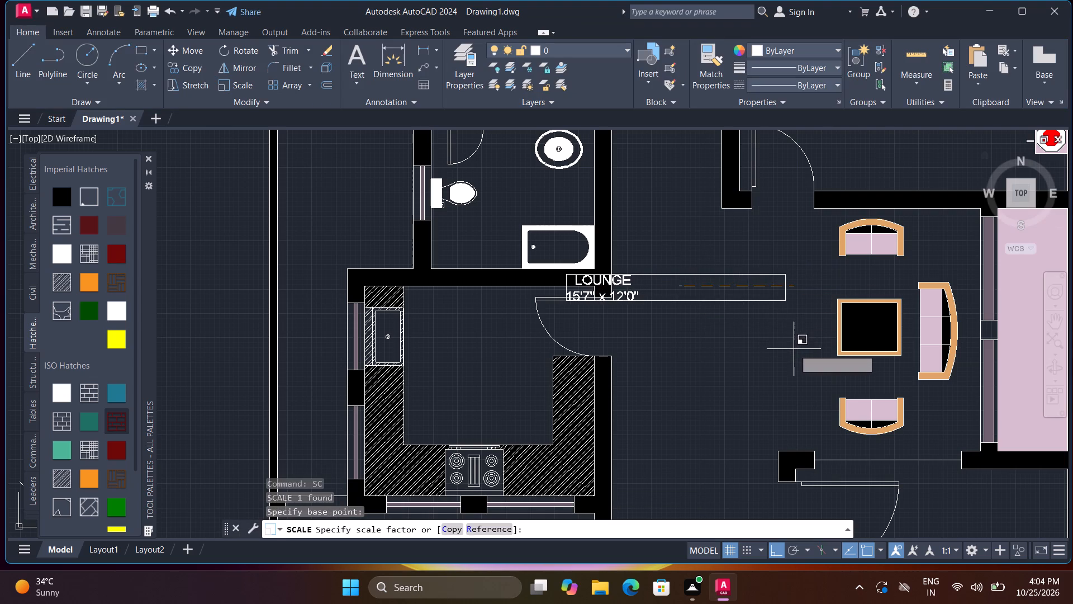
left_click(795, 351)
Move the LOUNGE label about 5'-10" east-southeast, with Ortho off, into the open floor west of the lounge's coffee table.
key("m")
key("space")
left_click(592, 282)
key("space")
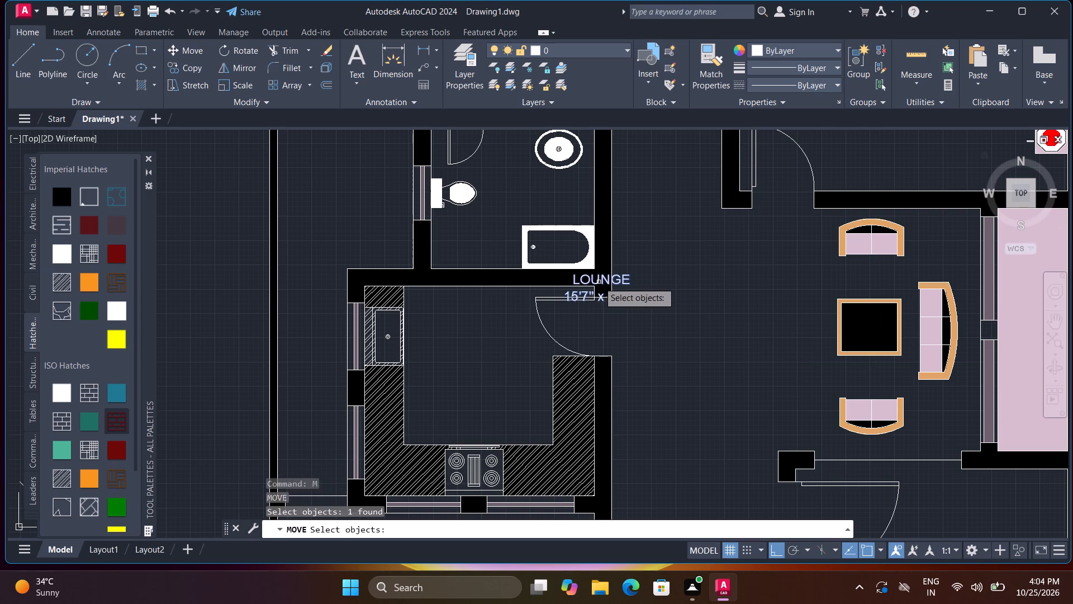
left_click(599, 282)
key("F8")
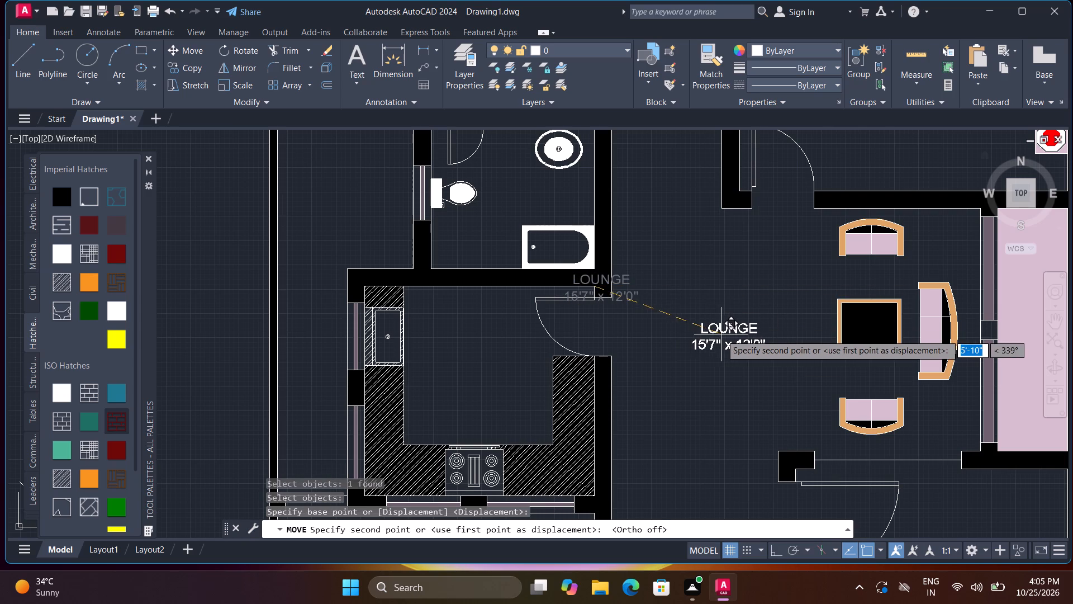
left_click(721, 334)
Copy the LOUNGE label into the kitchen, the bathroom north of it, and the two bedrooms.
scroll(763, 339, "down", 2)
scroll(764, 343, "up", 2)
type("CO")
key("space")
left_click(752, 337)
key("space")
left_click(751, 335)
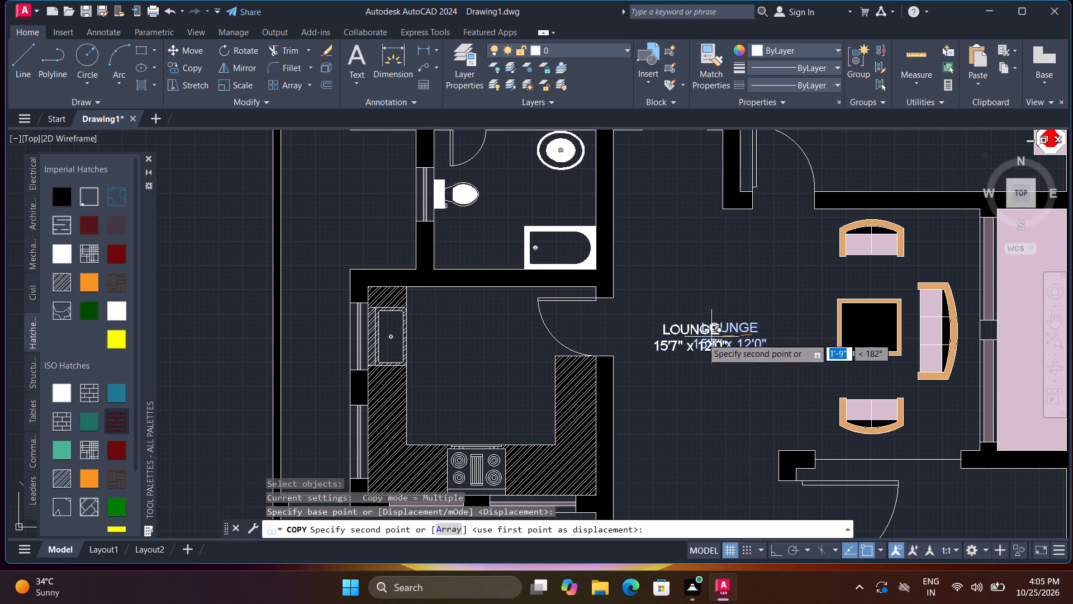
left_click(504, 375)
scroll(514, 346, "down", 1)
scroll(523, 259, "up", 1)
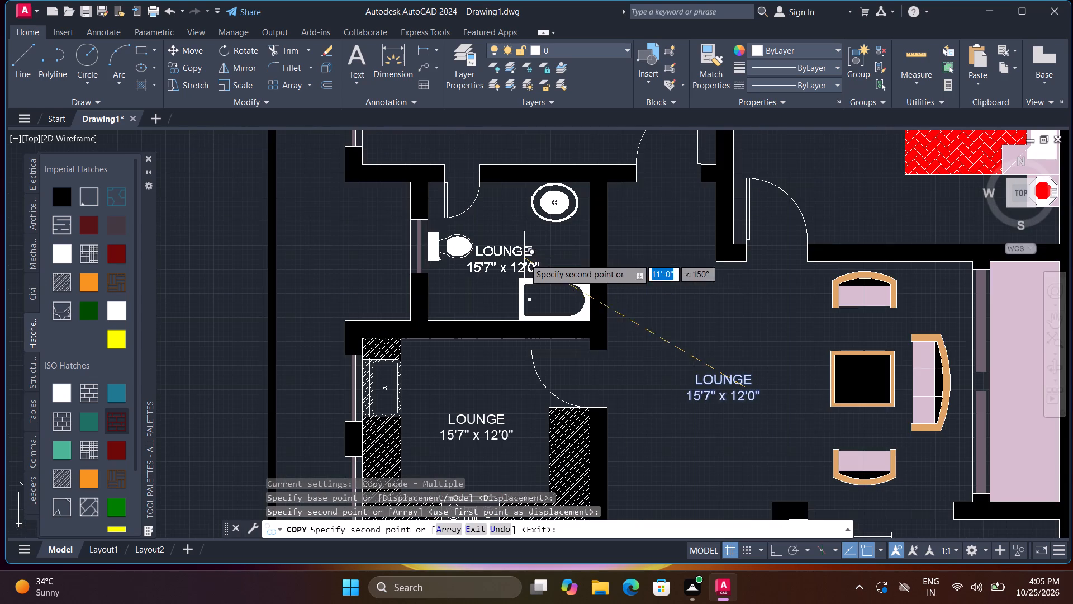
left_click(546, 248)
scroll(552, 246, "down", 2)
middle_click_drag(552, 200, 556, 275)
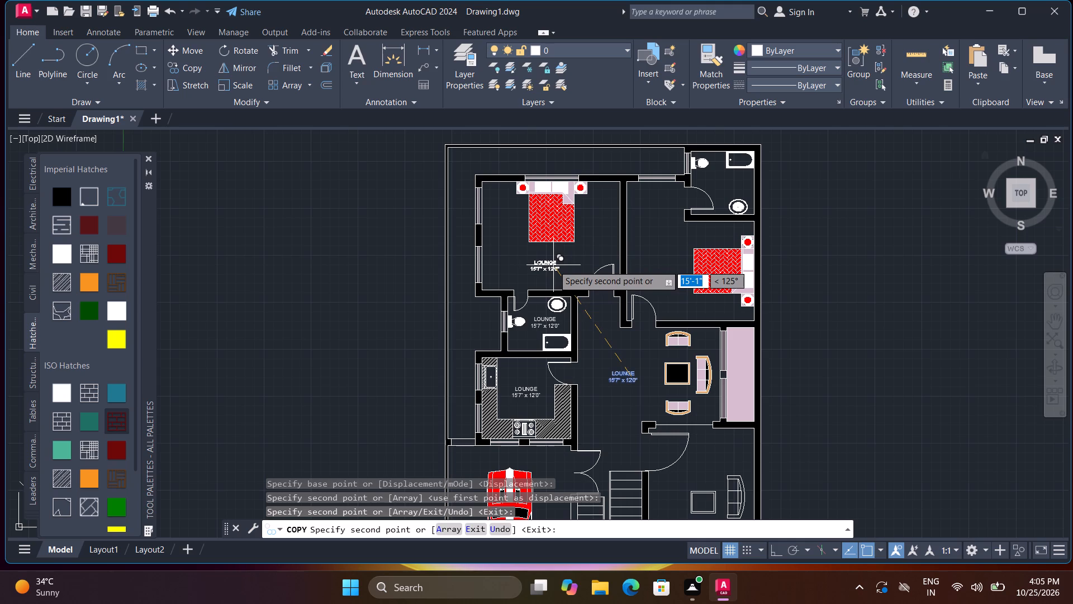
left_click(554, 263)
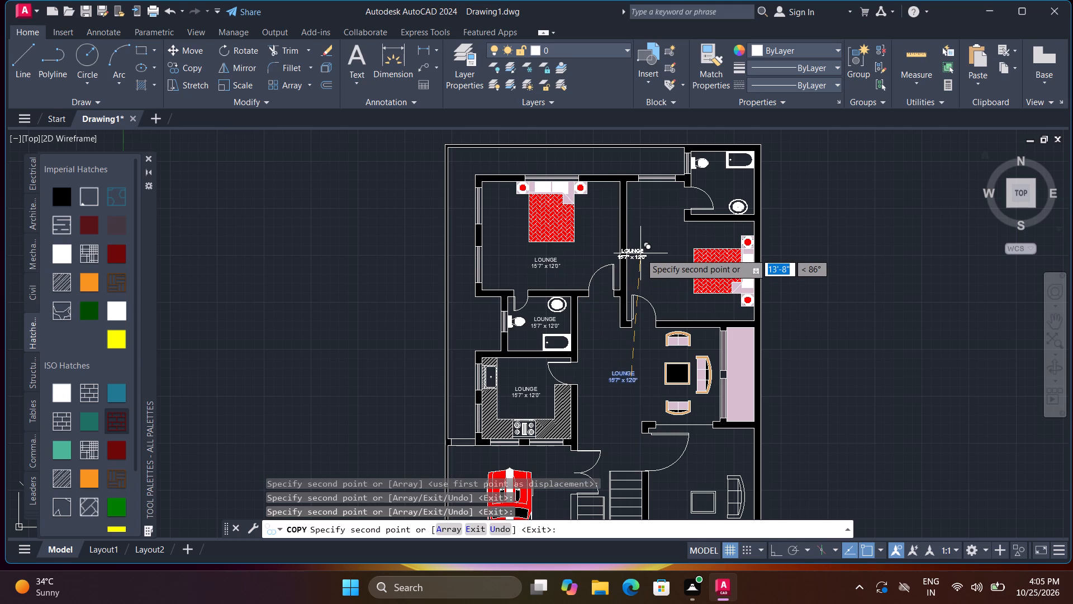
left_click(672, 251)
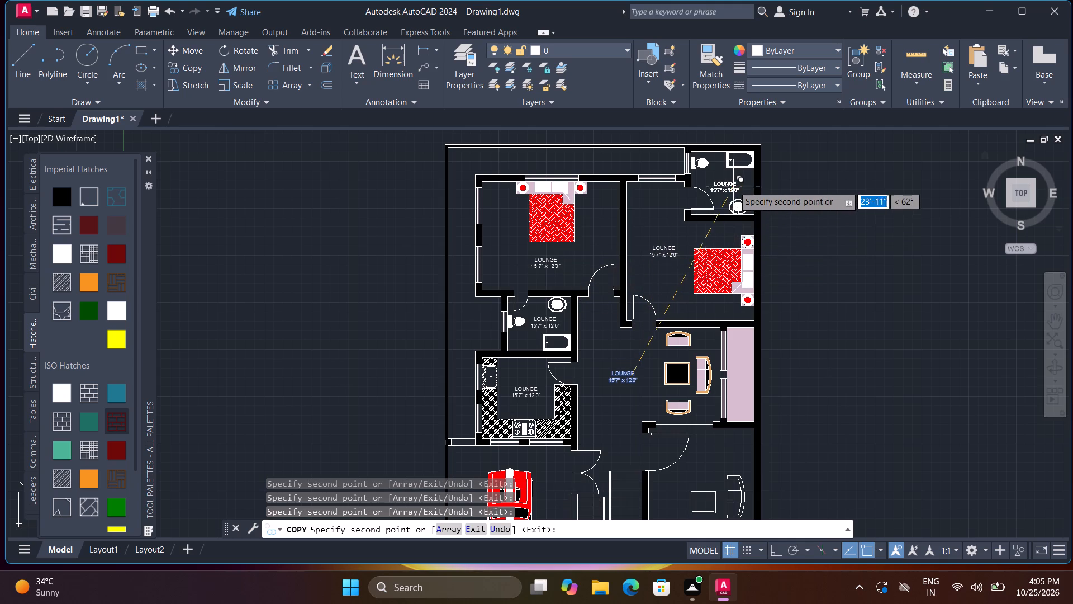
Continue copying the label into the northeast bathroom, the open strip along the north boundary, and the space west of the central bathroom.
scroll(733, 185, "up", 2)
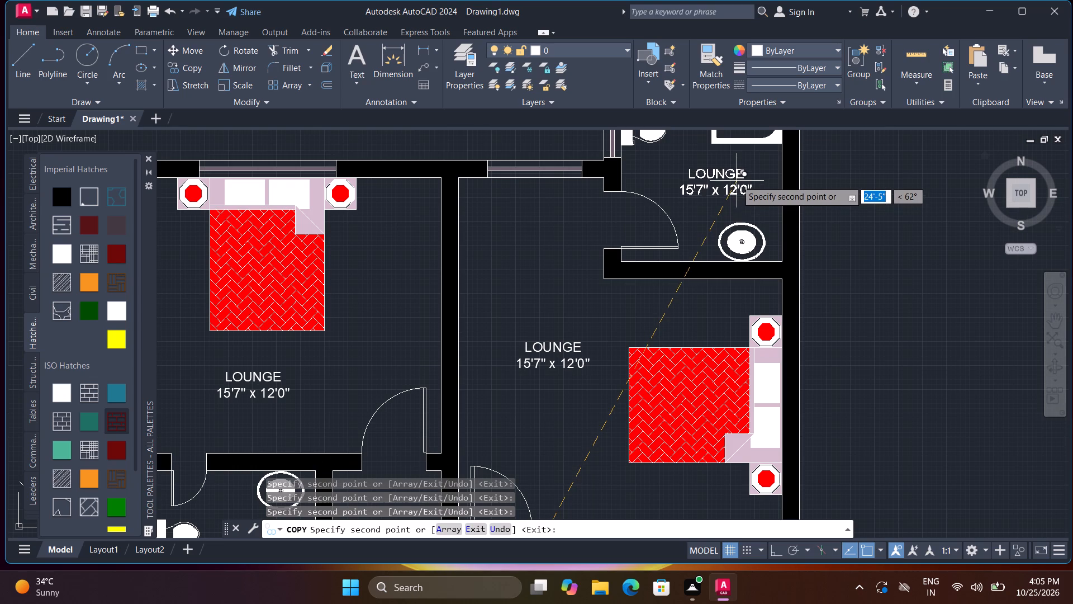
left_click(737, 180)
scroll(733, 211, "down", 2)
middle_click_drag(729, 292, 753, 400)
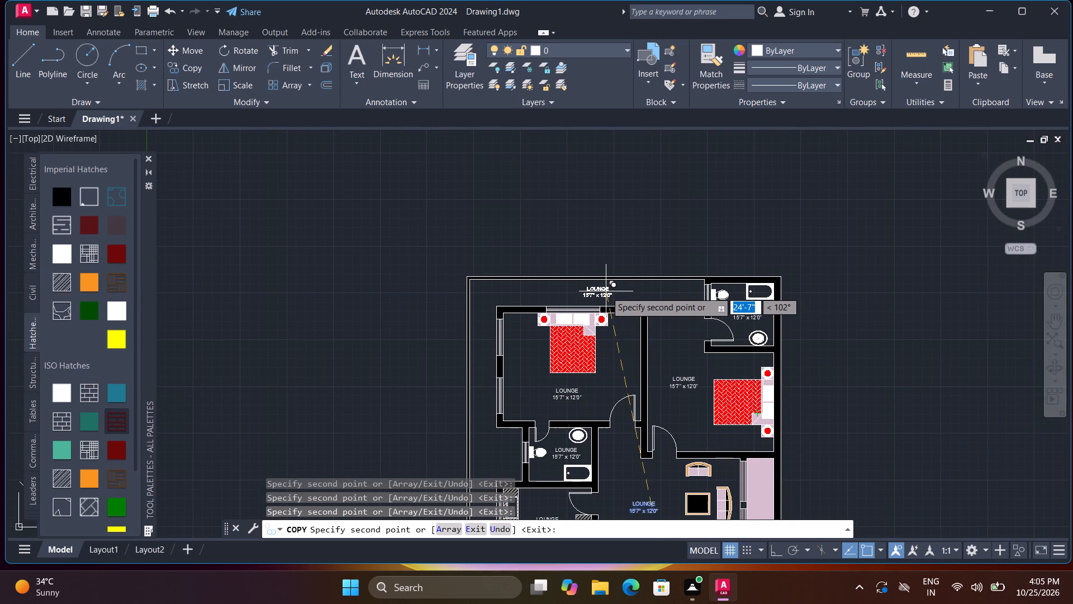
left_click(606, 291)
scroll(663, 334, "down", 1)
middle_click_drag(655, 363, 673, 275)
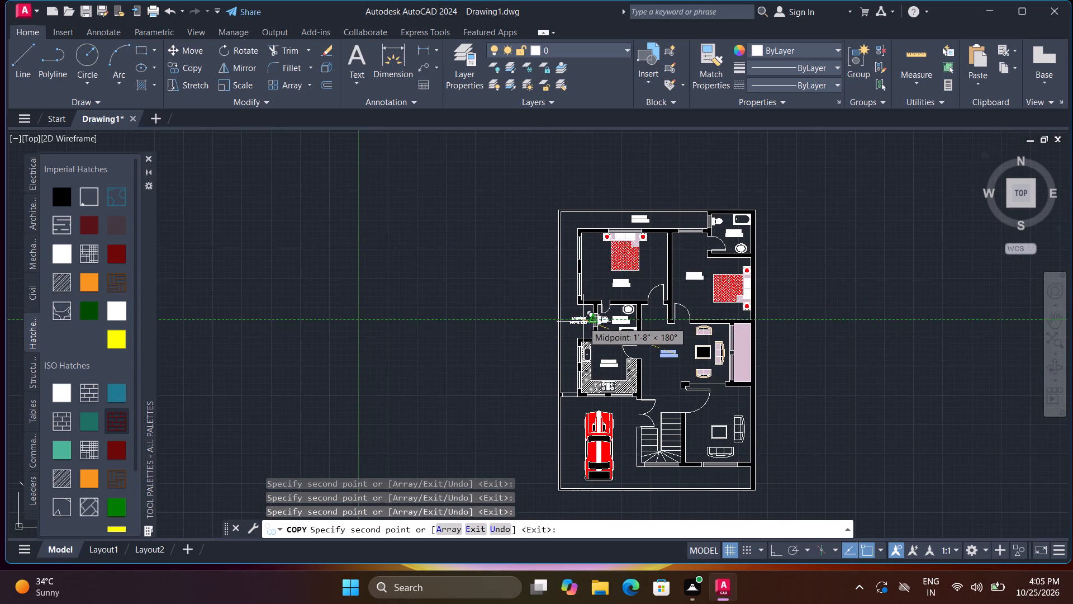
scroll(581, 323, "up", 1)
left_click(573, 321)
Copy the label above the parked car, into the southeast sitting room, and to two spots along the south strip, and end Copy.
scroll(645, 364, "down", 3)
middle_click_drag(662, 381, 639, 300)
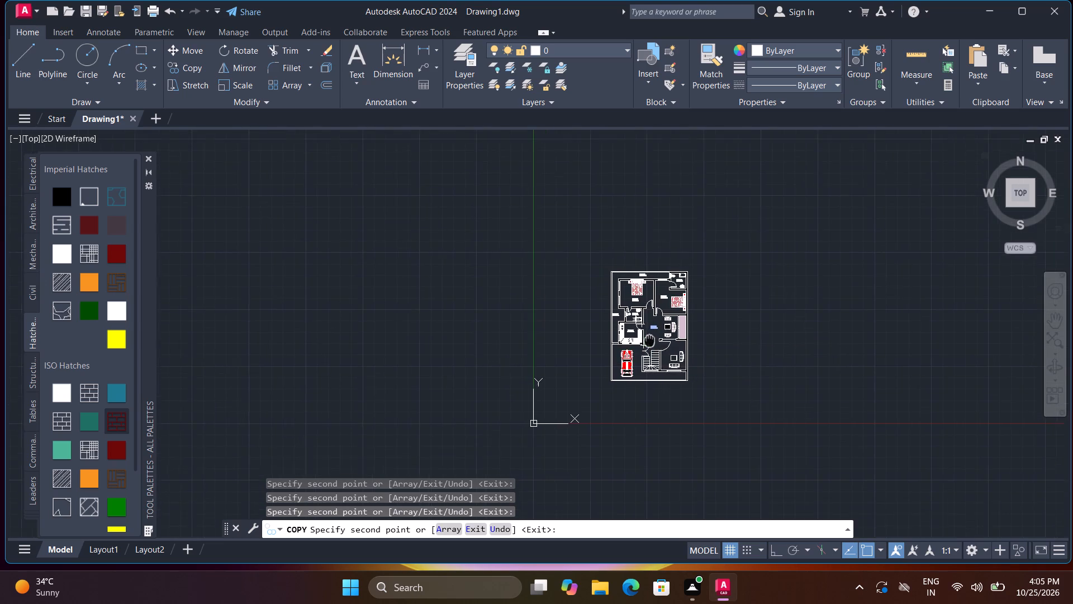
middle_click_drag(639, 300, 626, 273)
scroll(661, 345, "up", 4)
scroll(675, 377, "down", 1)
middle_click_drag(695, 410, 633, 300)
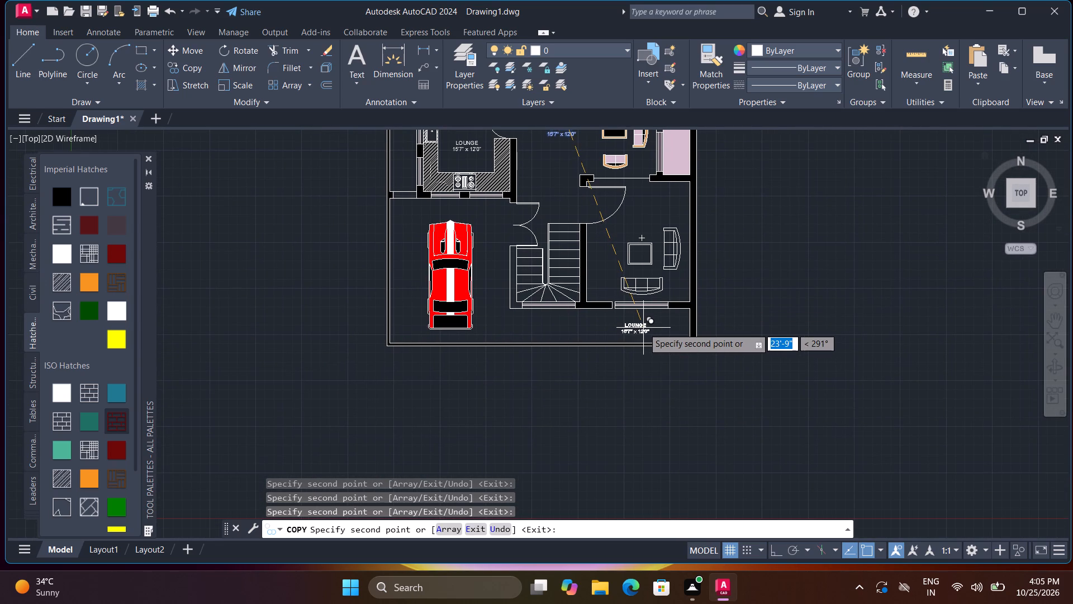
left_click(420, 212)
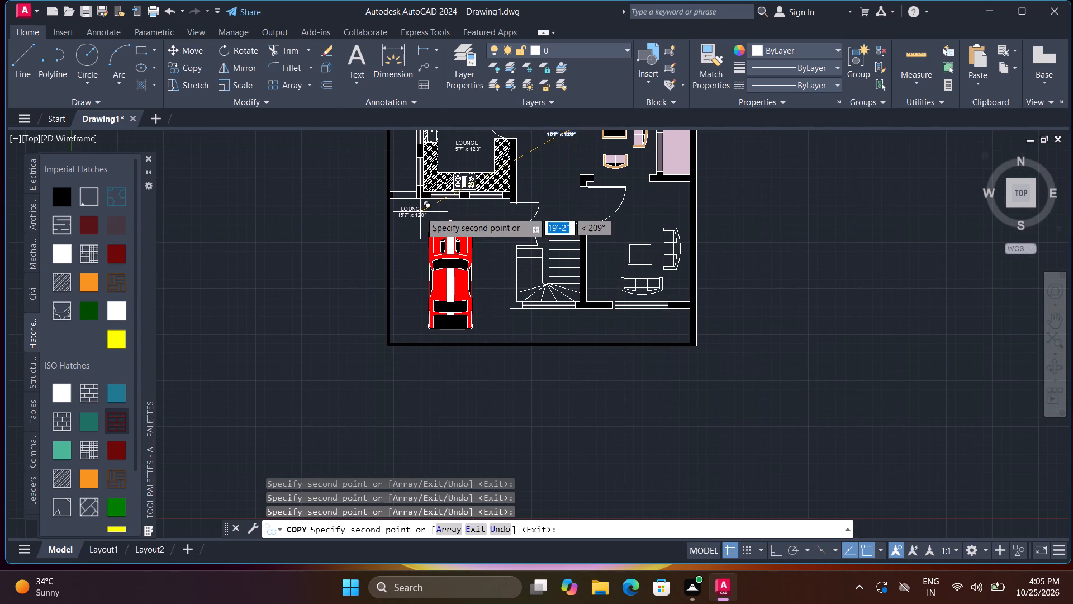
left_click(643, 224)
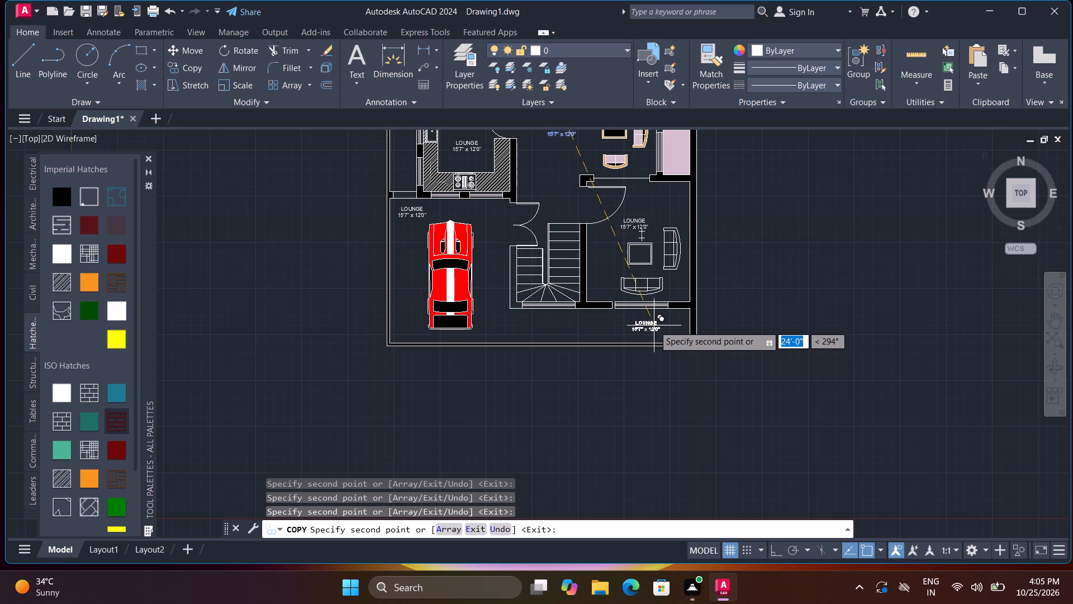
left_click(654, 325)
left_click(508, 328)
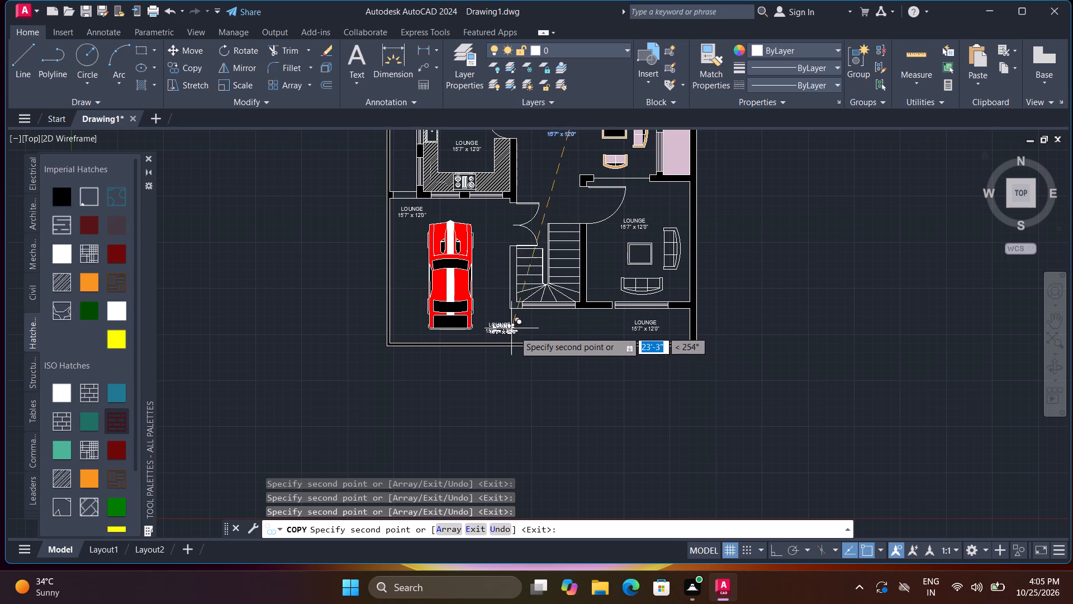
key("space")
middle_click_drag(568, 211, 598, 304)
scroll(630, 299, "up", 3)
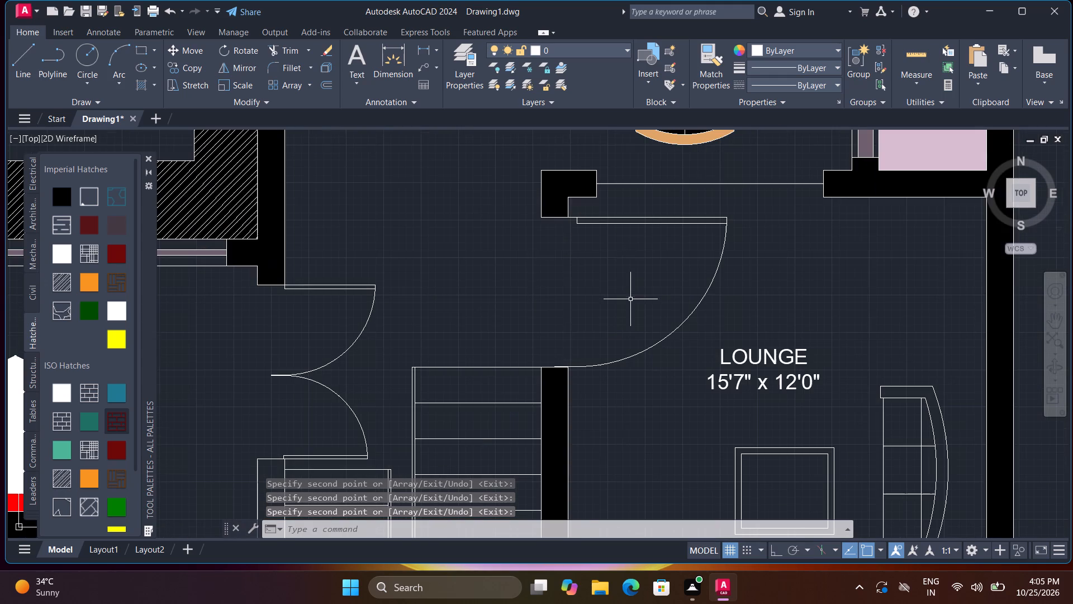
Narrow the southeast sitting room's door block by stretching its swing end north, away from the staircase wall.
scroll(613, 271, "down", 2)
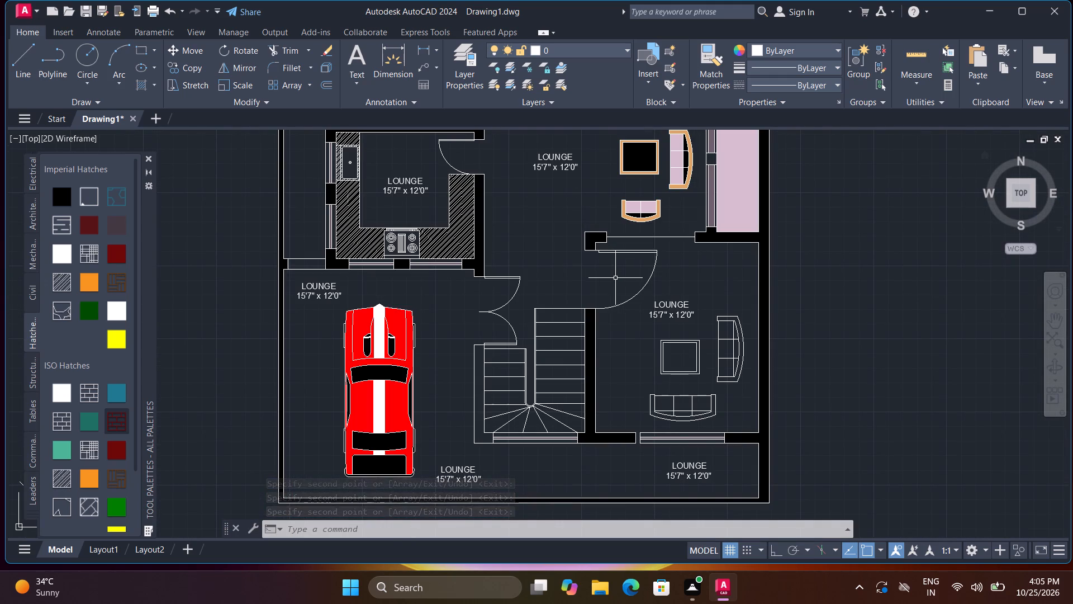
left_click(611, 254)
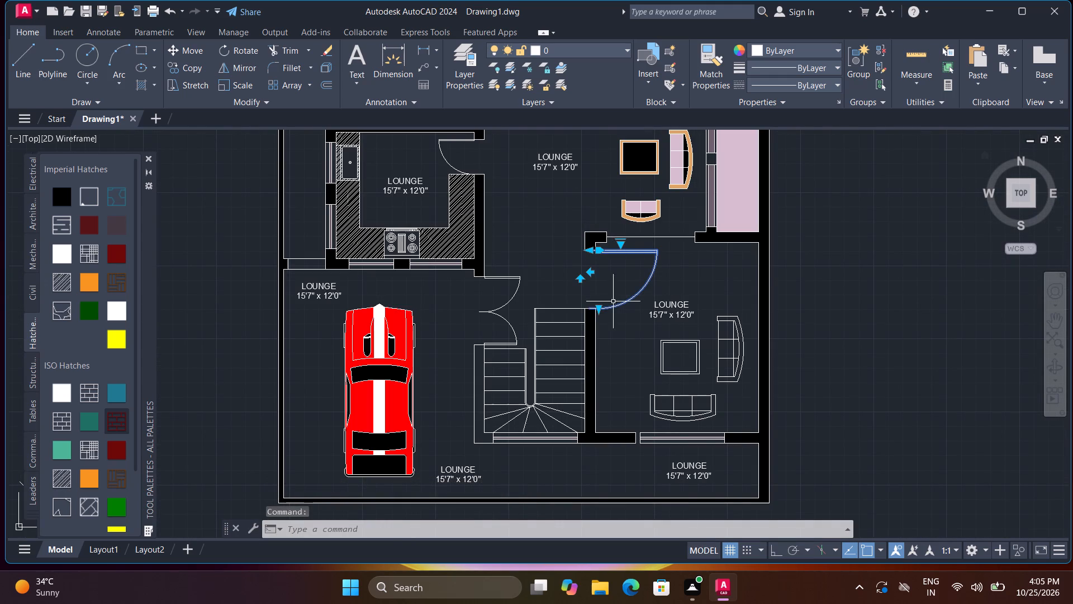
left_click(601, 306)
left_click(599, 298)
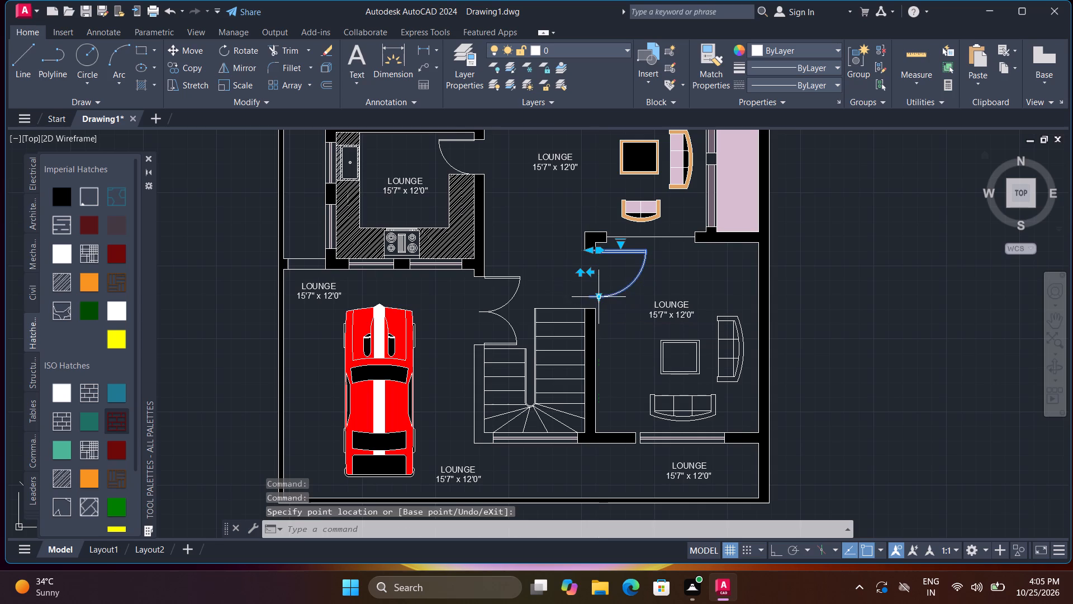
scroll(617, 311, "up", 1)
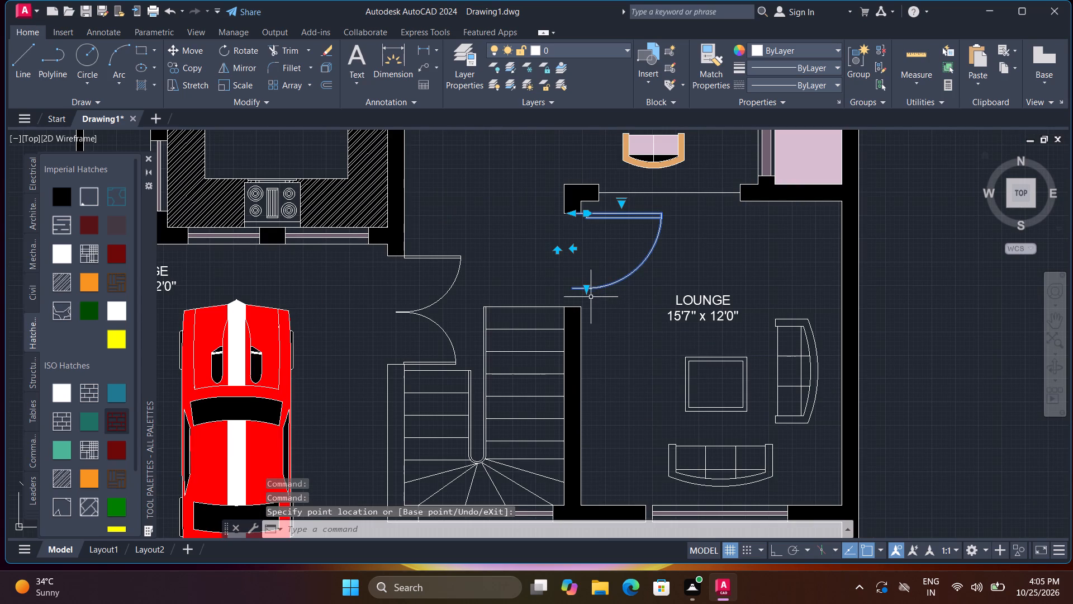
Offset the staircase's northernmost tread line 1' to the north with the Through option, and end Offset.
key("o")
key("space")
type("T")
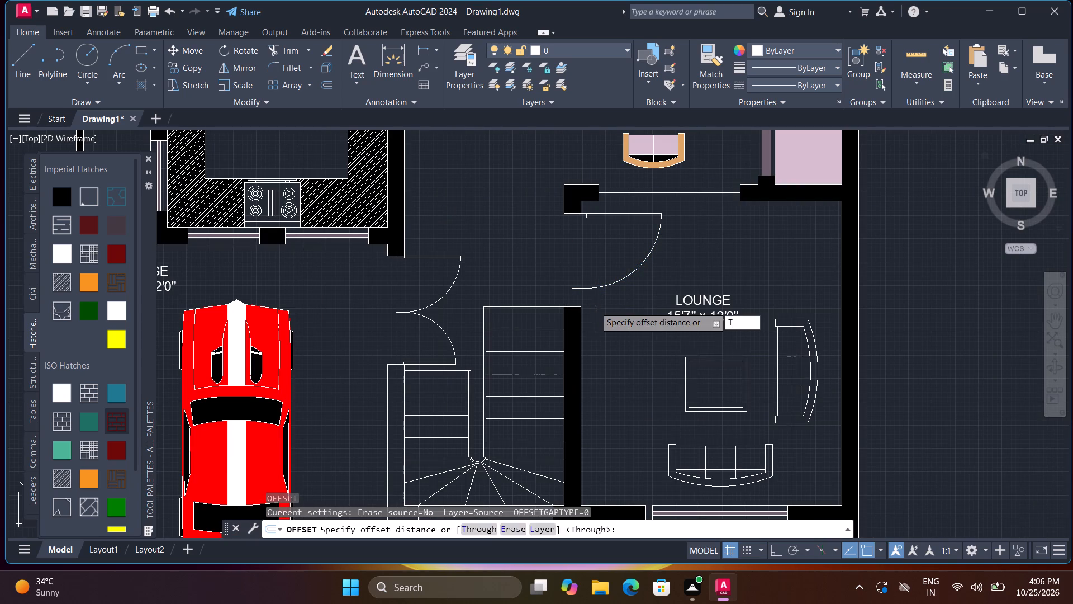
key("space")
left_click(557, 308)
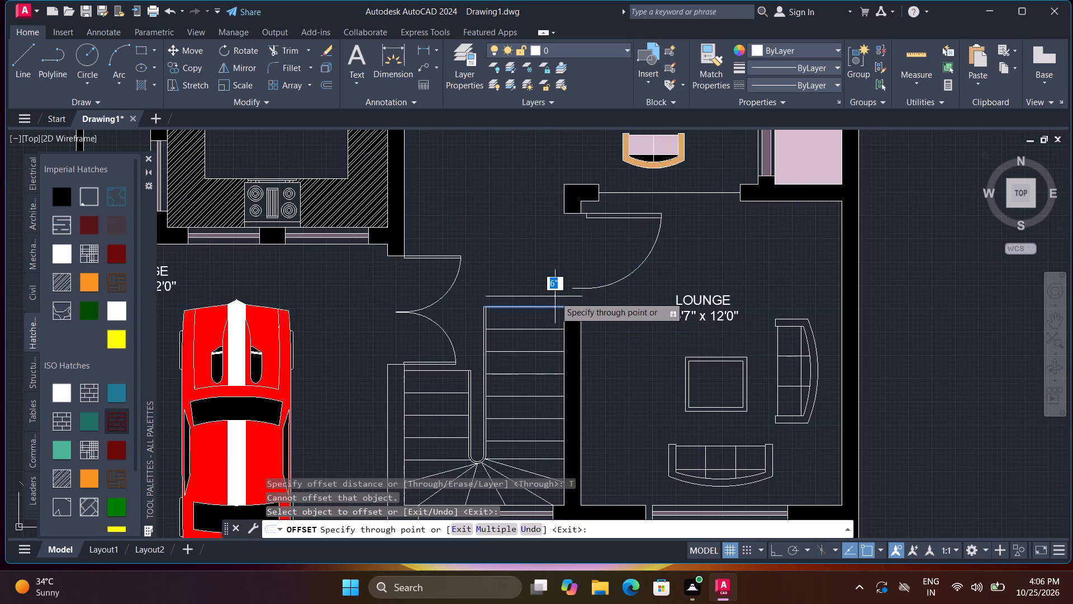
type("1'")
key("Return")
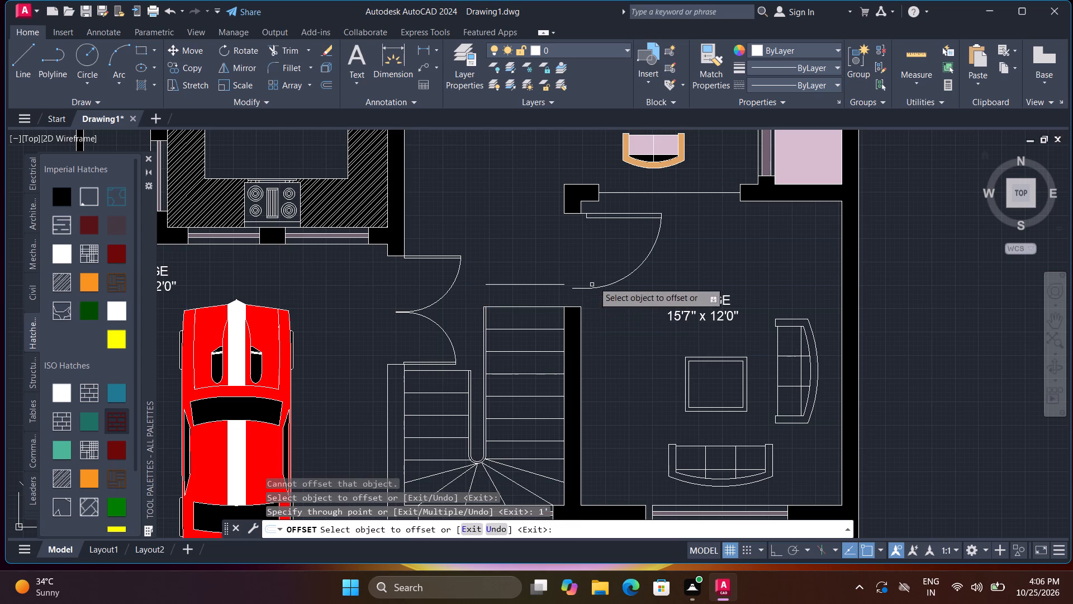
left_click(585, 289)
key("1")
key("Escape")
key("Escape")
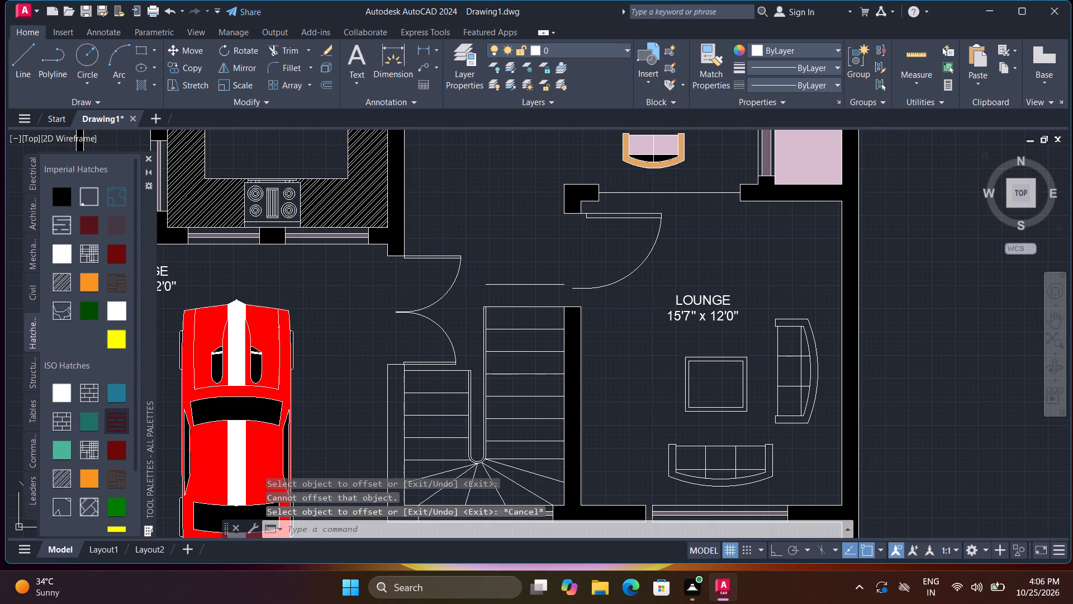
Narrow the southeast sitting room's door further by stretching its swing end north past the new tread line.
left_click(585, 289)
left_click(586, 287)
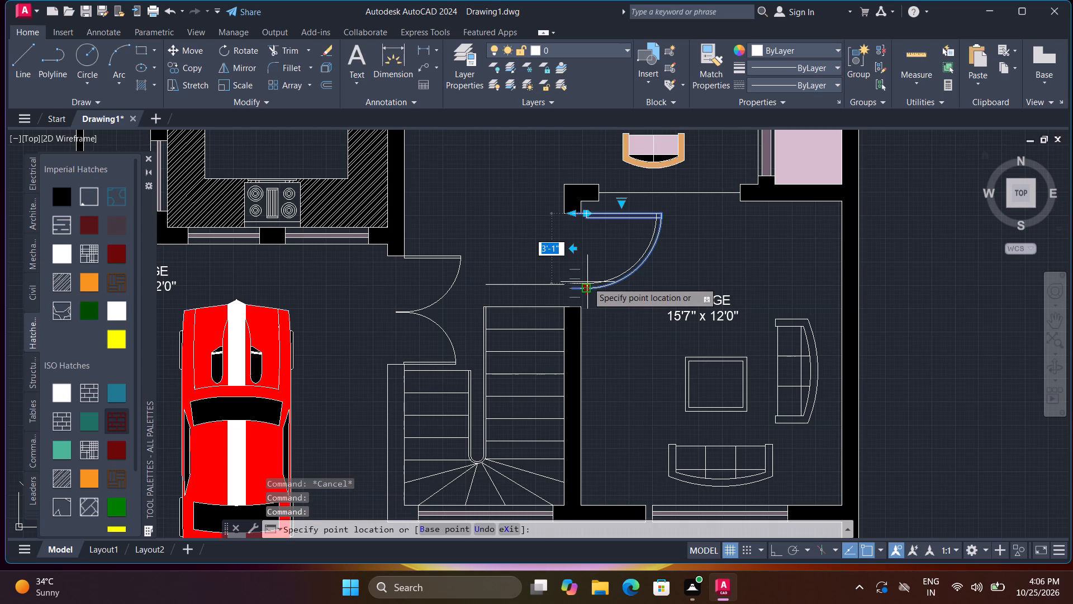
left_click(588, 282)
left_click(586, 289)
left_click(585, 280)
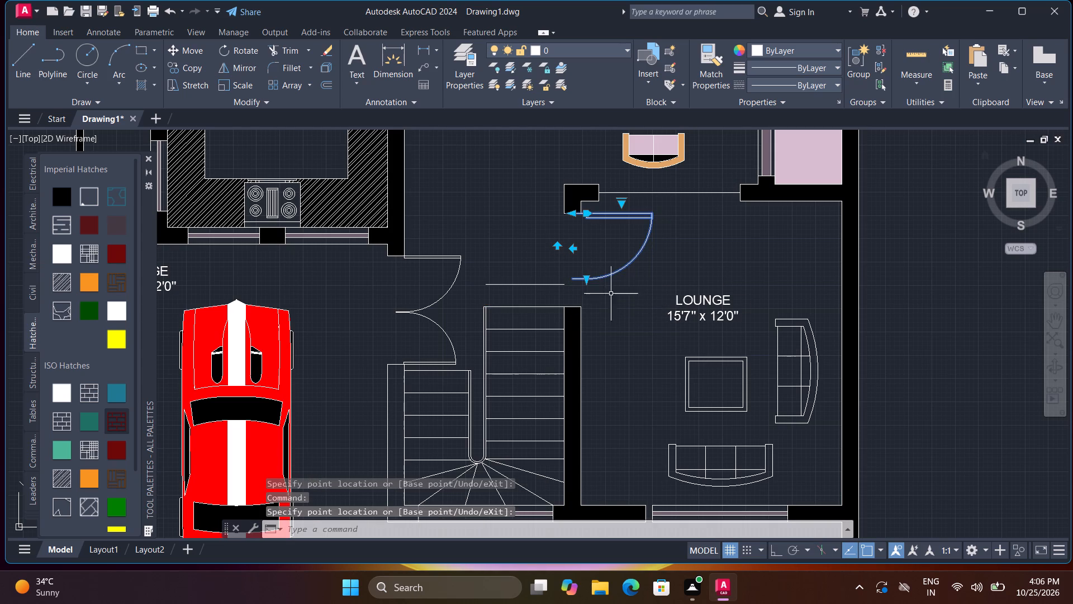
key("Escape")
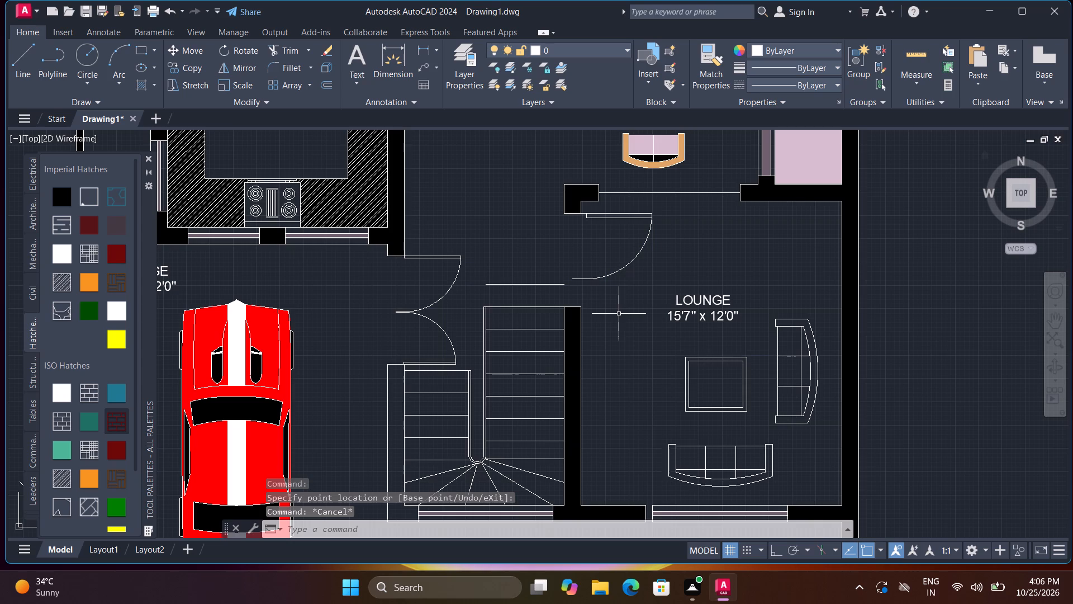
Extend the staircase wall's east face to the door end, its west face and both railing lines to the new tread, and the tread westward.
type("EX")
key("space")
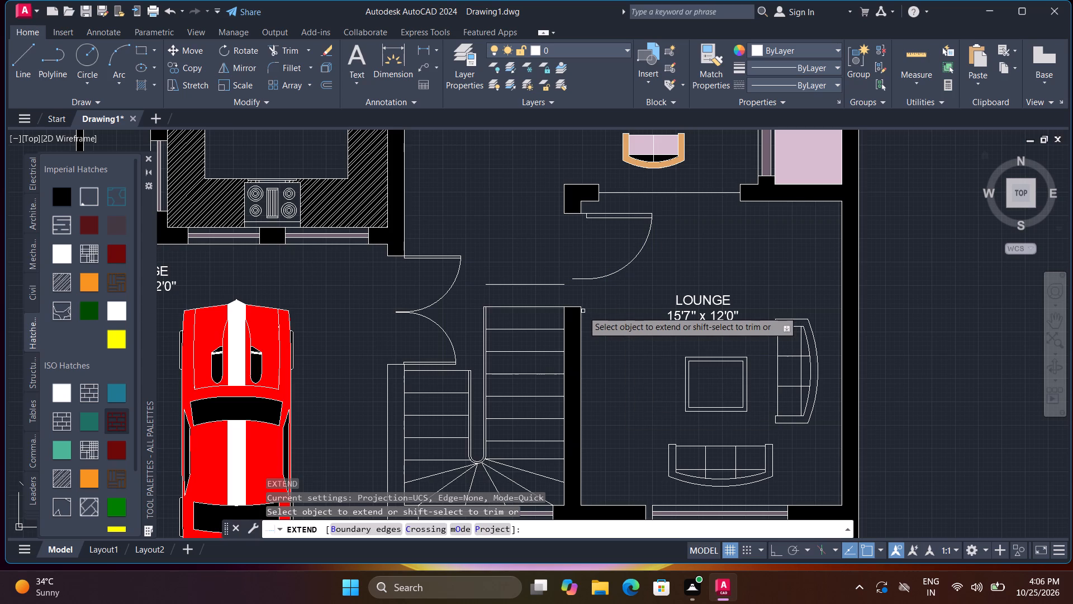
left_click(582, 311)
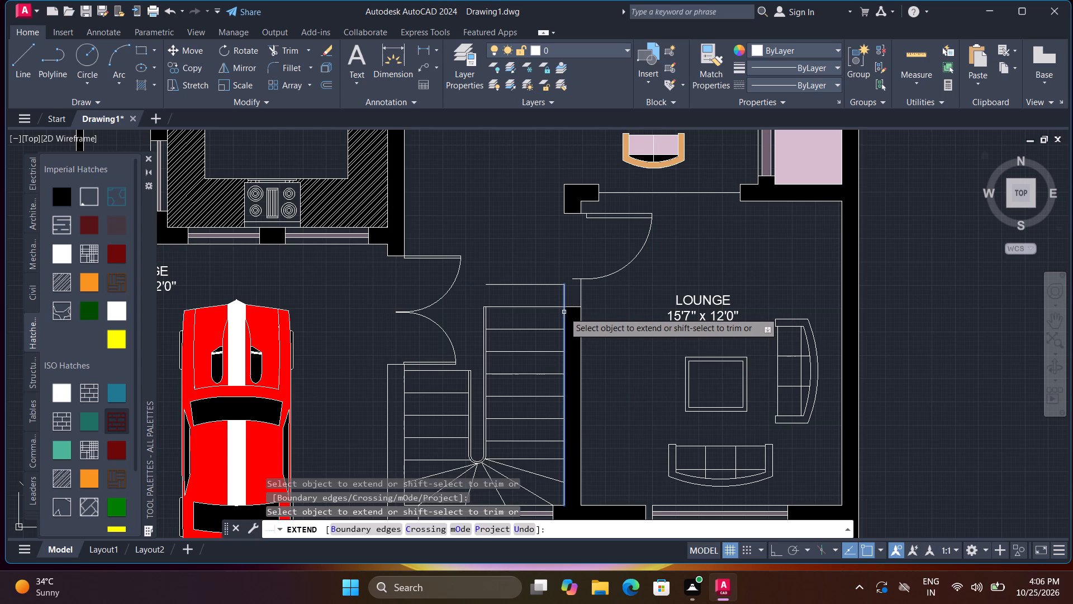
left_click(564, 312)
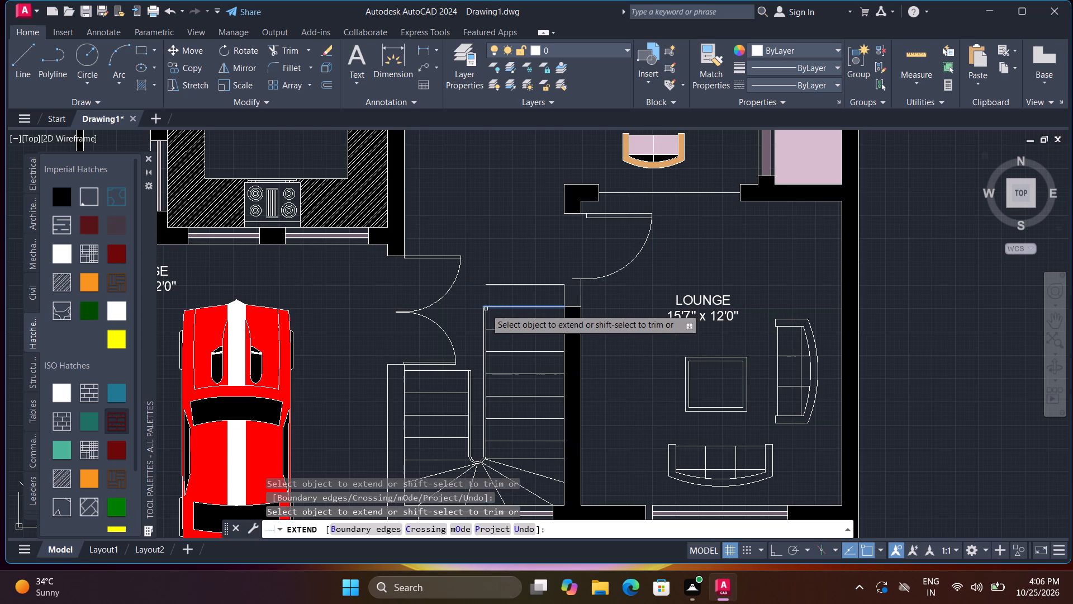
scroll(485, 310, "up", 3)
left_click(482, 312)
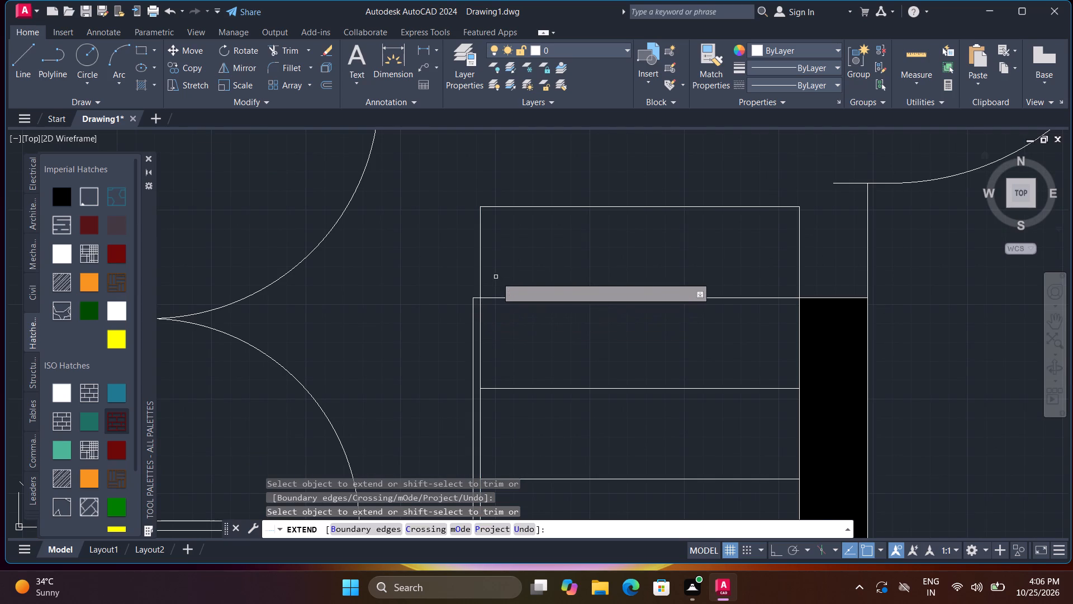
middle_click_drag(503, 298, 528, 358)
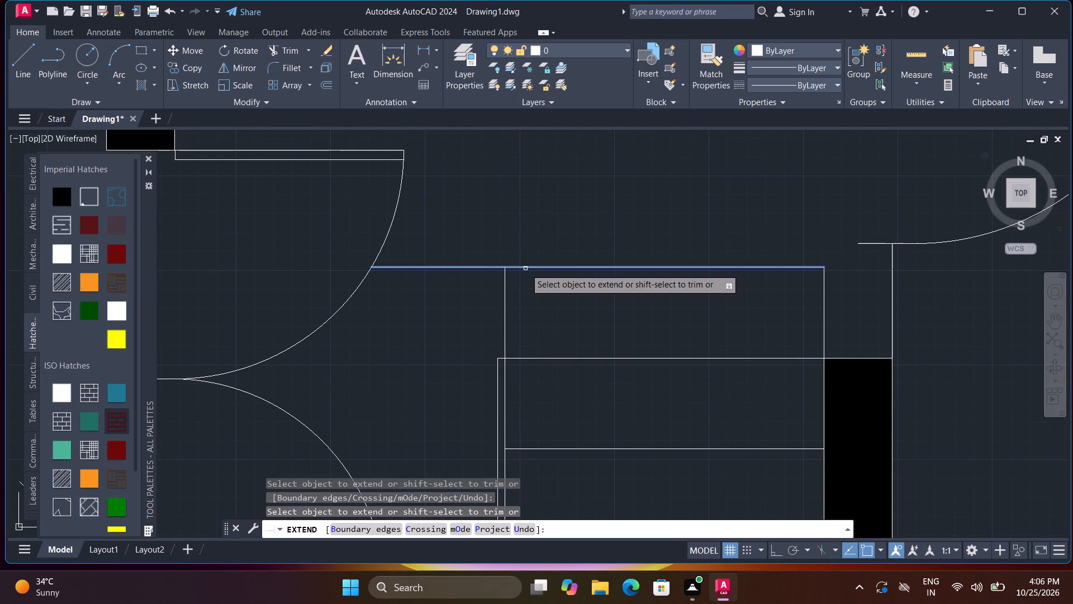
left_click(525, 268)
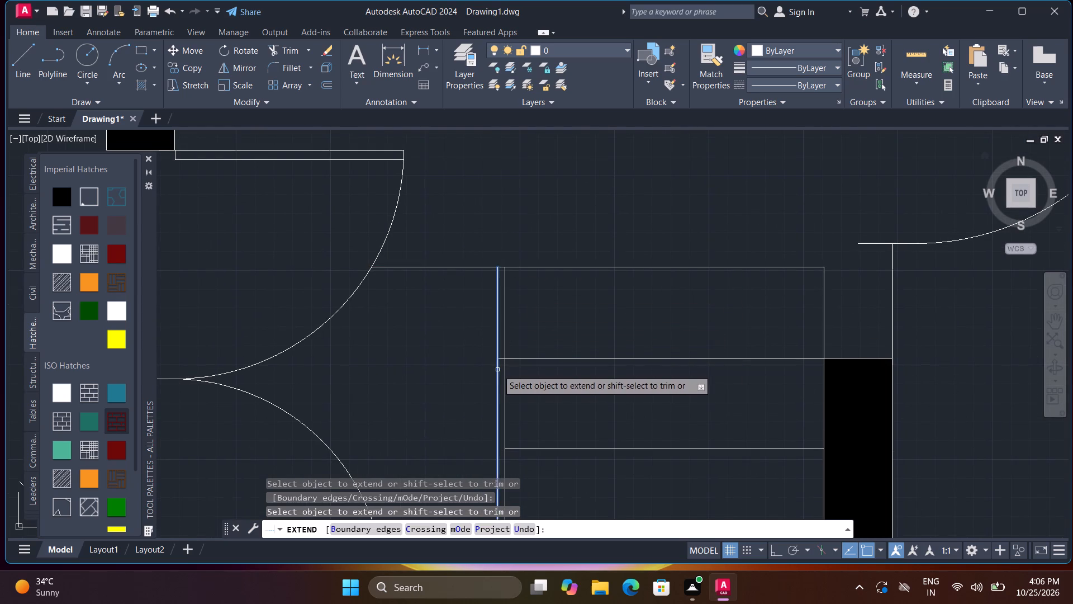
left_click(500, 370)
left_click(496, 369)
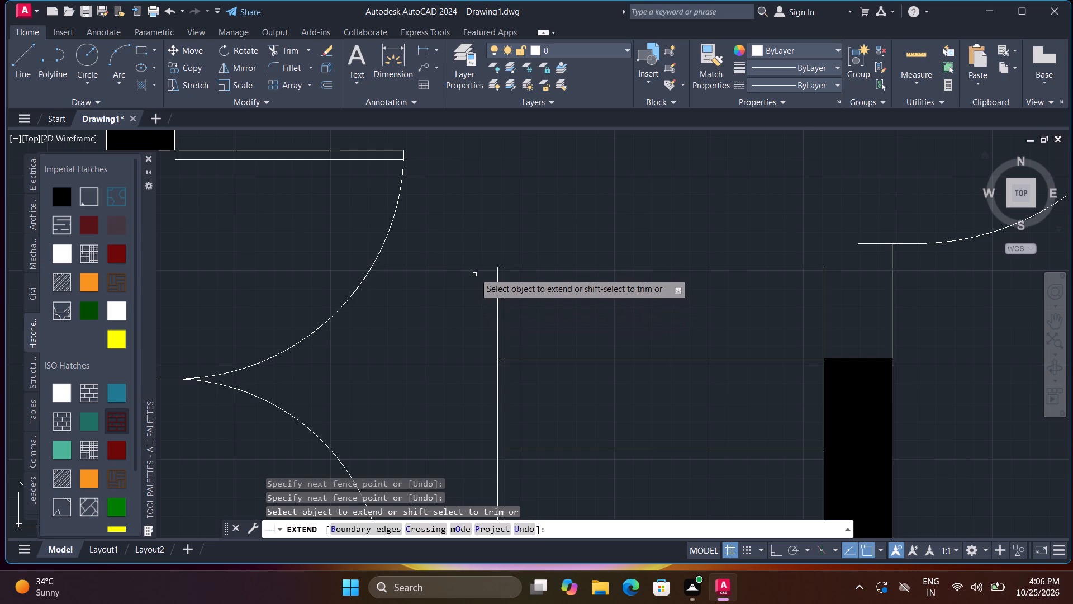
Trim the new tread's overhang west of the railing and the next tread's short piece between the two railing lines.
left_click(475, 270, "shift")
left_click(479, 262, "shift")
scroll(507, 351, "up", 3)
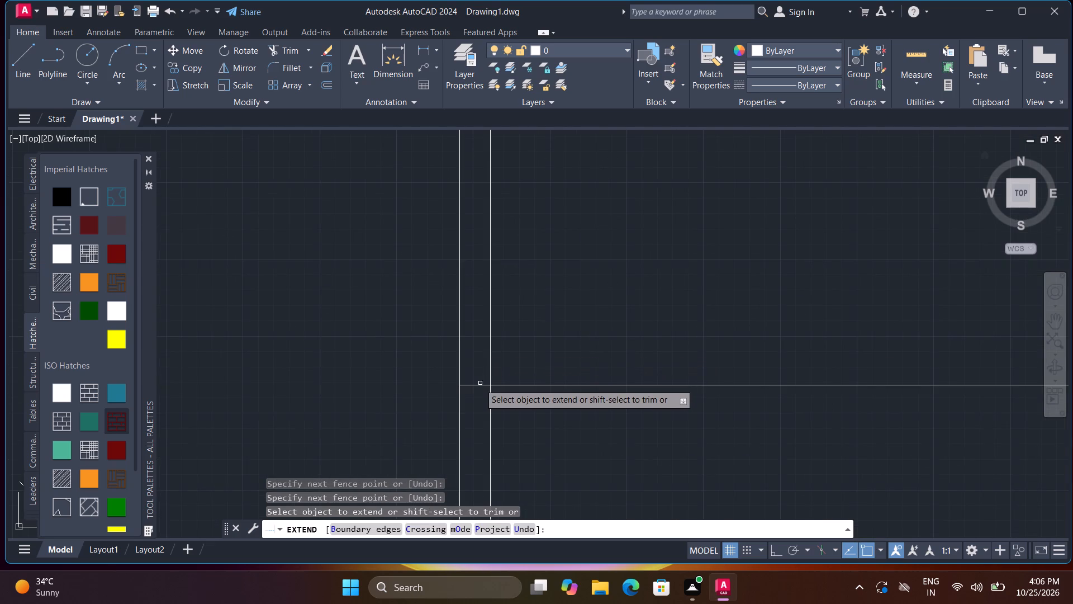
left_click(479, 384, "shift")
scroll(479, 385, "down", 4, "shift")
Extend the staircase wall's west face north across the door opening to the wall corner, and end Extend.
middle_click_drag(500, 414, 496, 377)
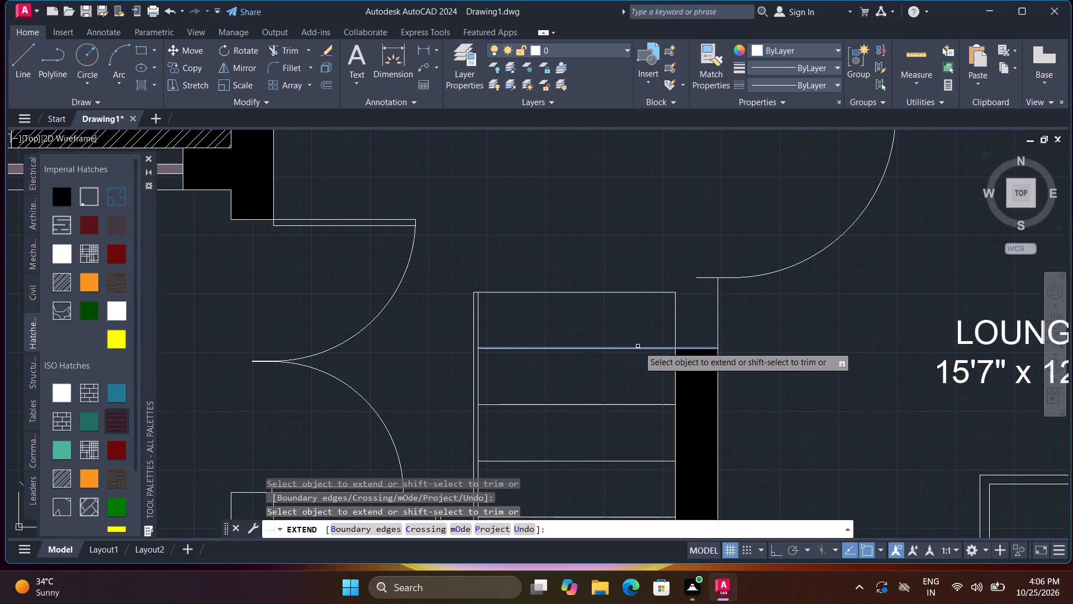
middle_click_drag(638, 324, 566, 367)
middle_click_drag(637, 352, 628, 381)
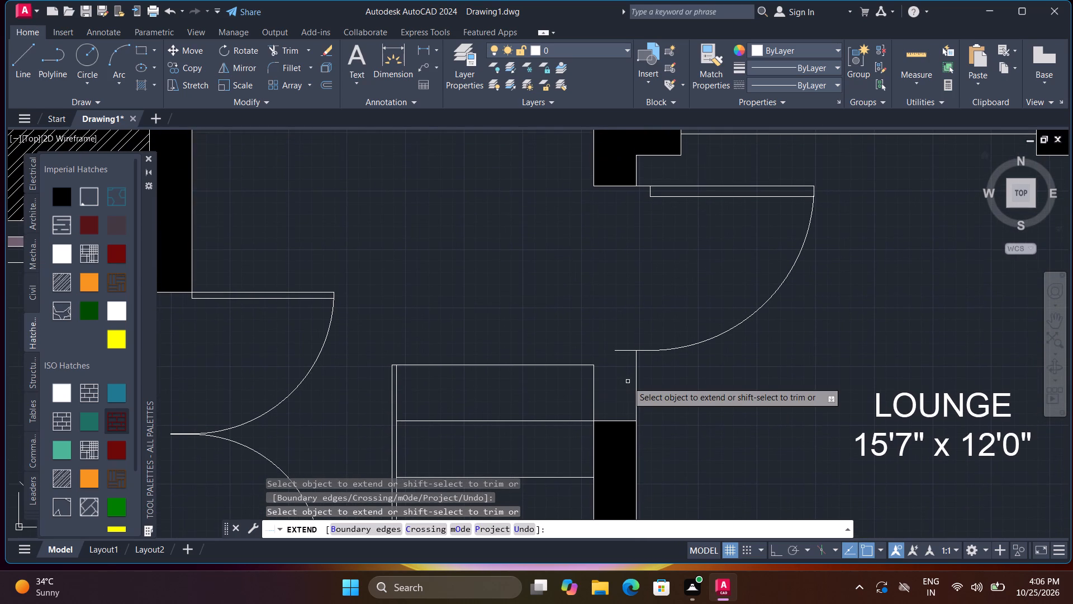
left_click(593, 386)
key("Escape")
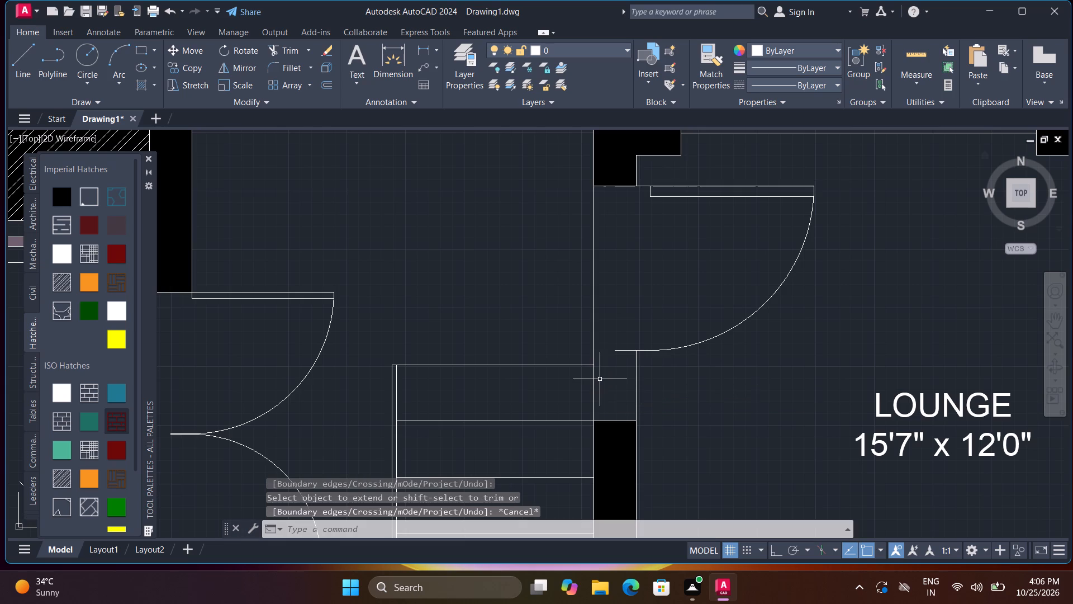
Draw a short horizontal line from the door's swing end westward, crossing the staircase wall's west face.
type("L")
key("space")
left_click(613, 353)
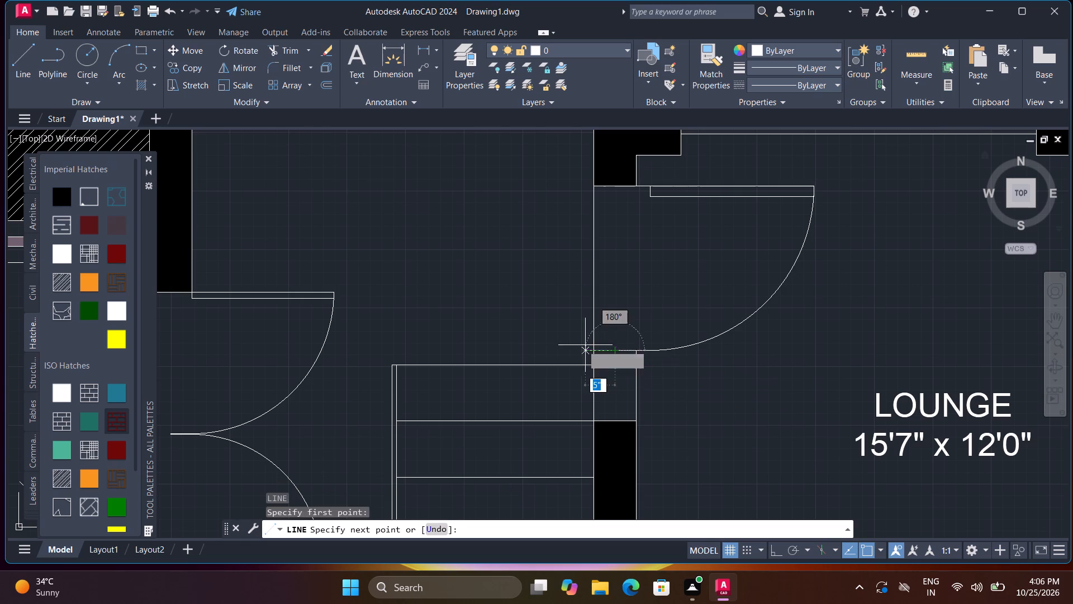
left_click(575, 345)
key("space")
Trim the line's overhang west of the wall, the wall face line across the door opening, and the old wall-end line.
key("t")
key("r")
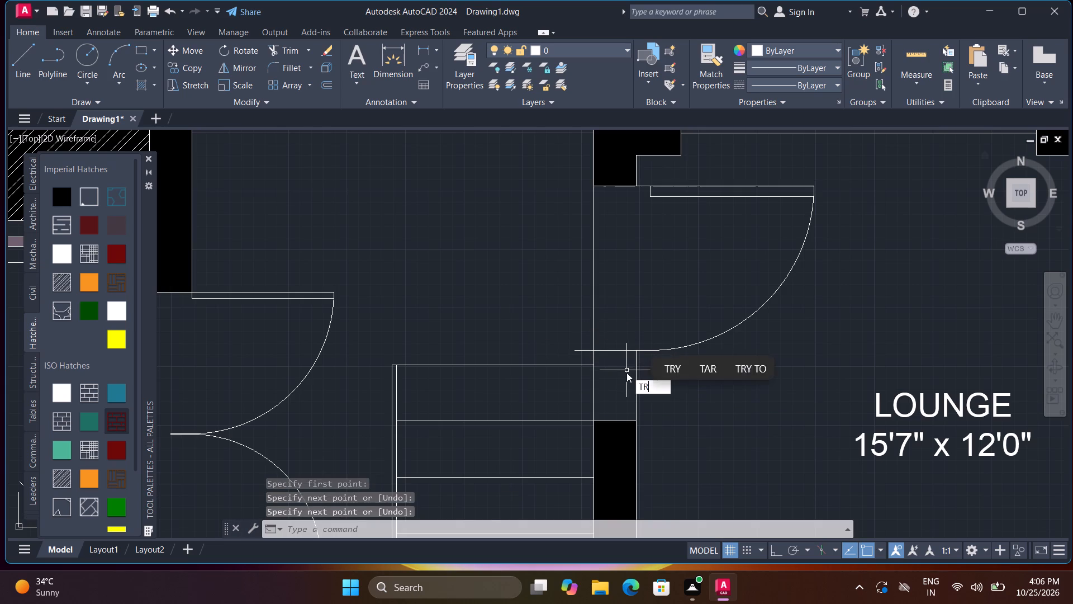
key("space")
left_click(579, 352)
left_click(587, 328)
left_click(607, 323)
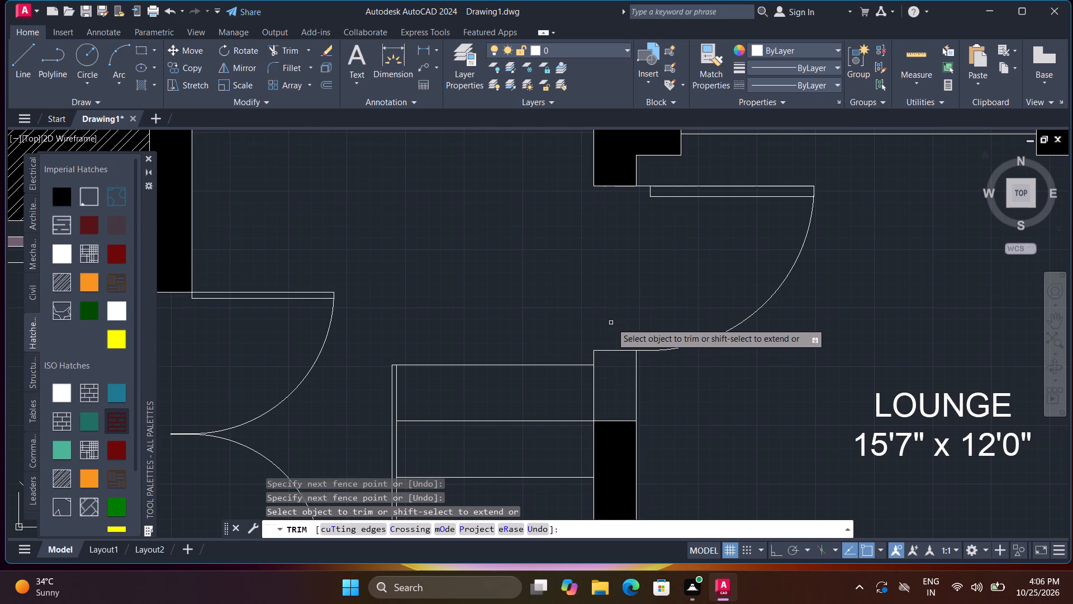
left_click(613, 422)
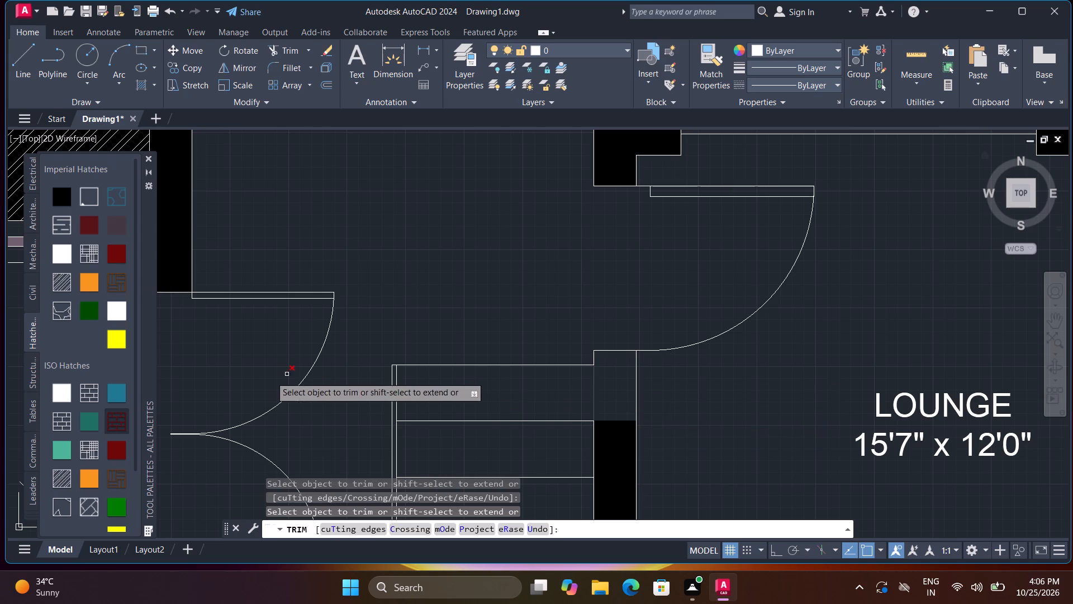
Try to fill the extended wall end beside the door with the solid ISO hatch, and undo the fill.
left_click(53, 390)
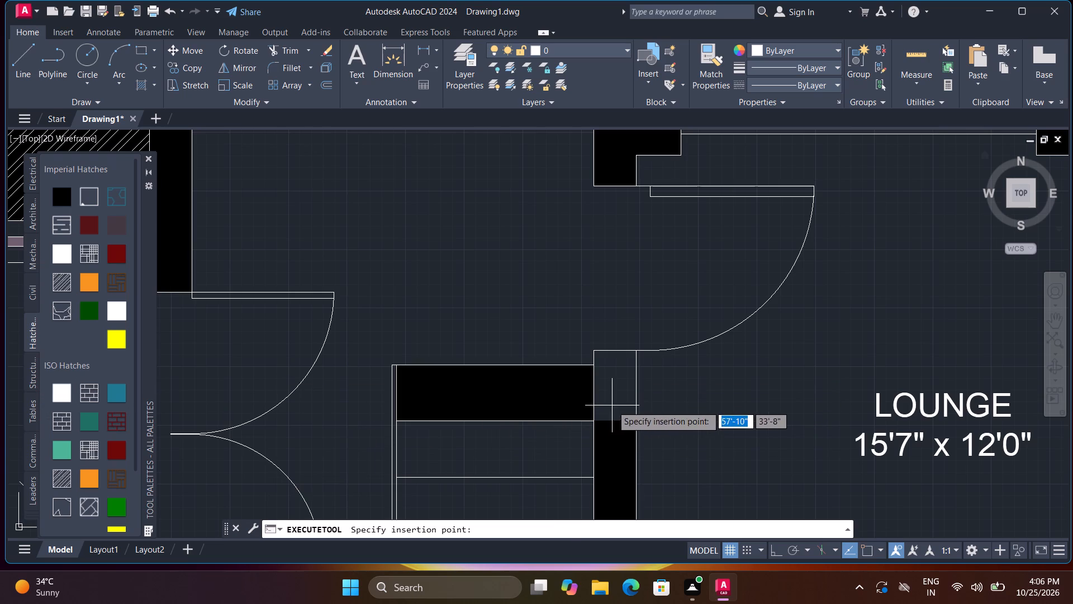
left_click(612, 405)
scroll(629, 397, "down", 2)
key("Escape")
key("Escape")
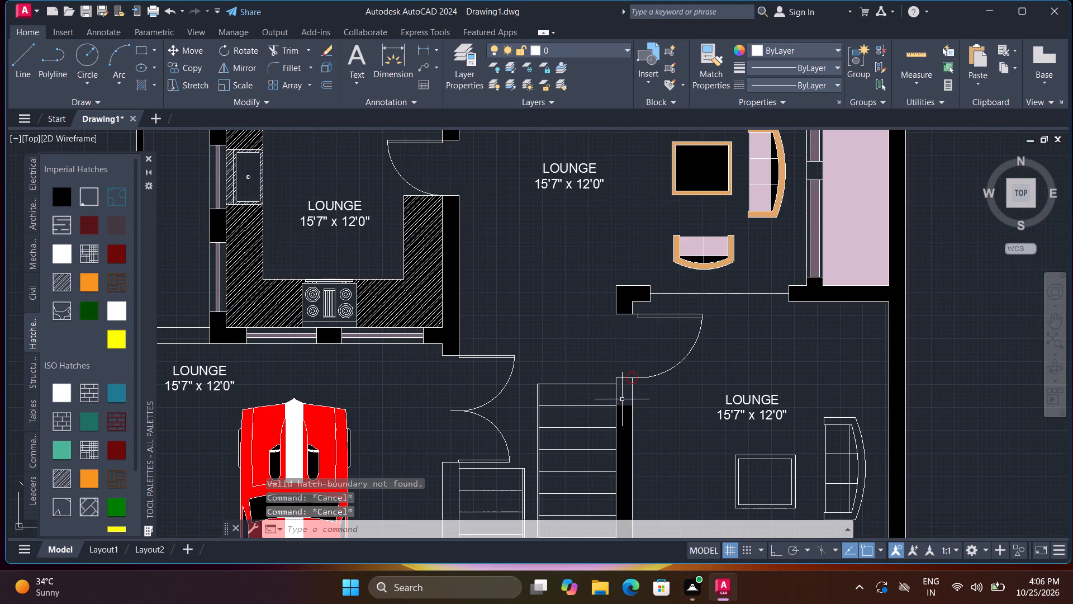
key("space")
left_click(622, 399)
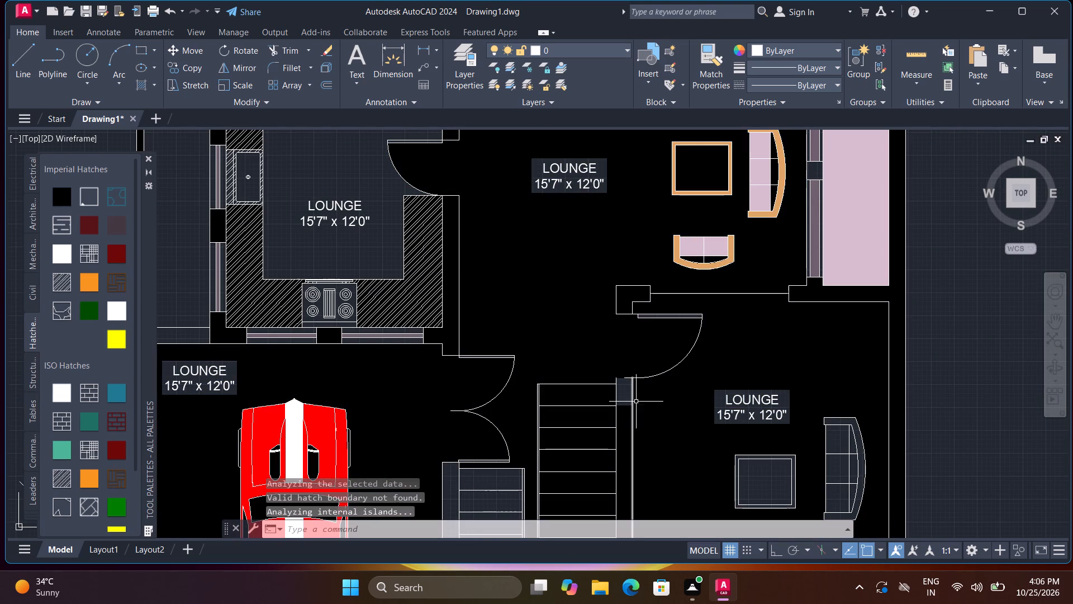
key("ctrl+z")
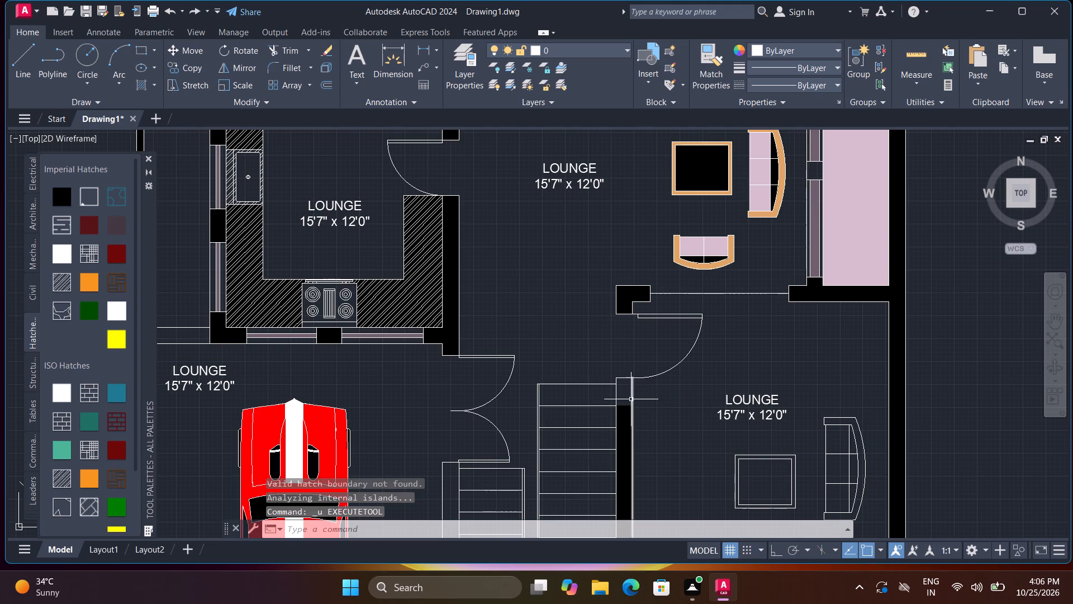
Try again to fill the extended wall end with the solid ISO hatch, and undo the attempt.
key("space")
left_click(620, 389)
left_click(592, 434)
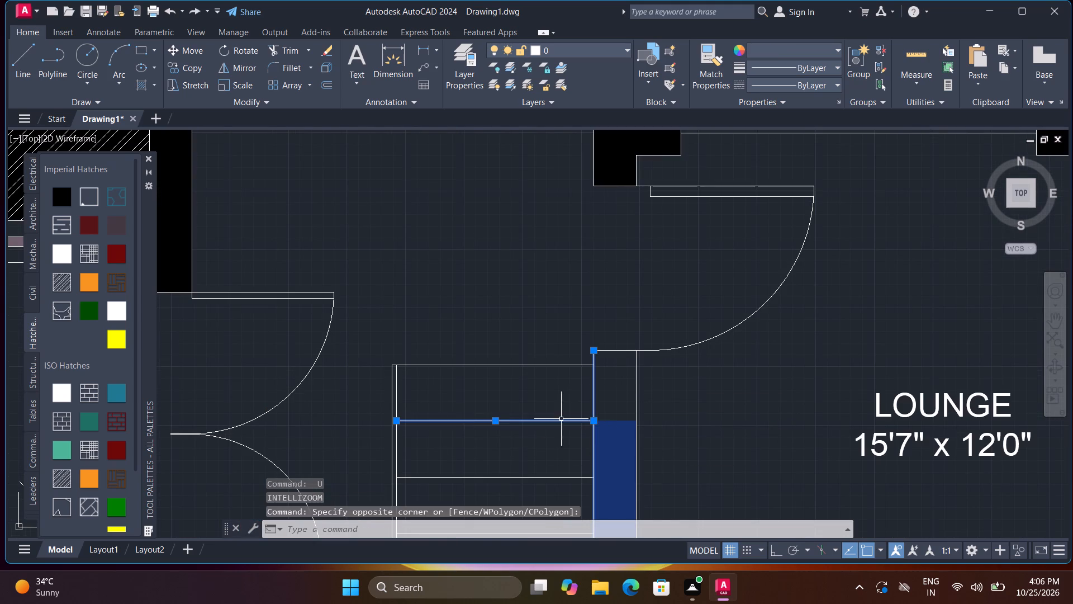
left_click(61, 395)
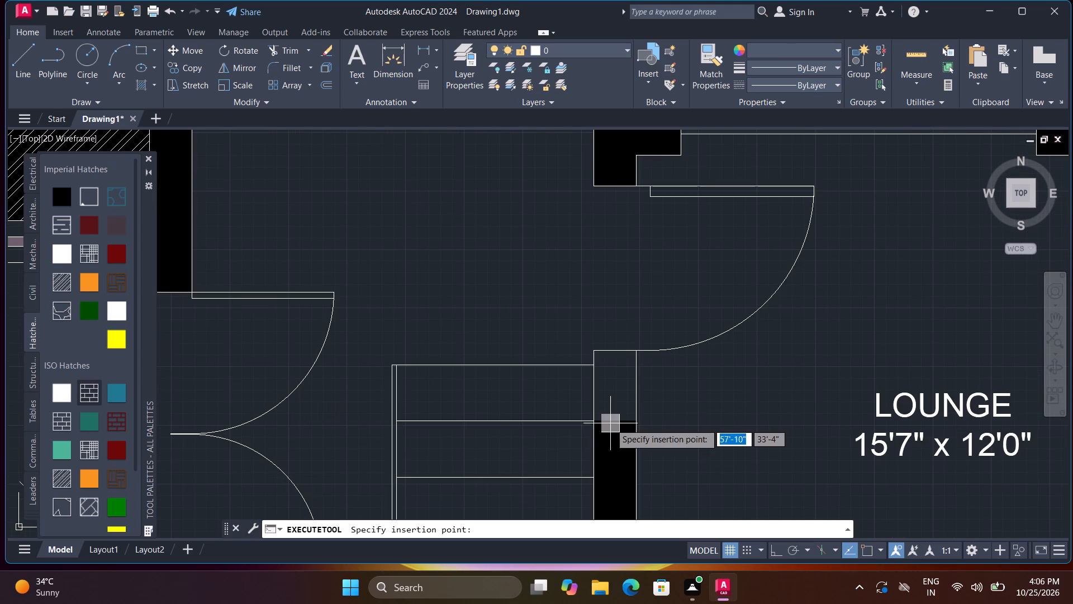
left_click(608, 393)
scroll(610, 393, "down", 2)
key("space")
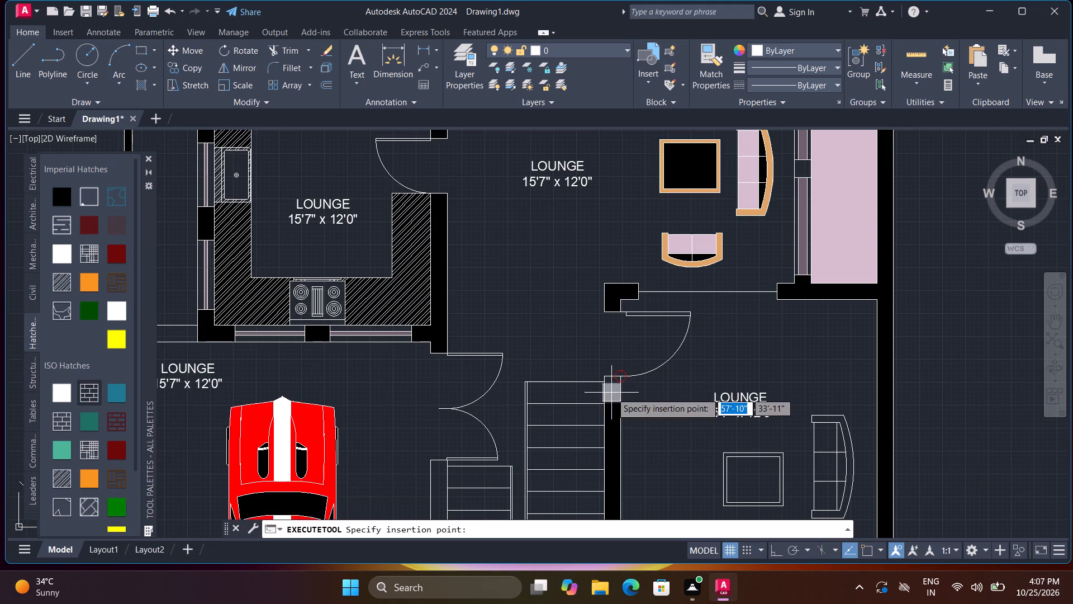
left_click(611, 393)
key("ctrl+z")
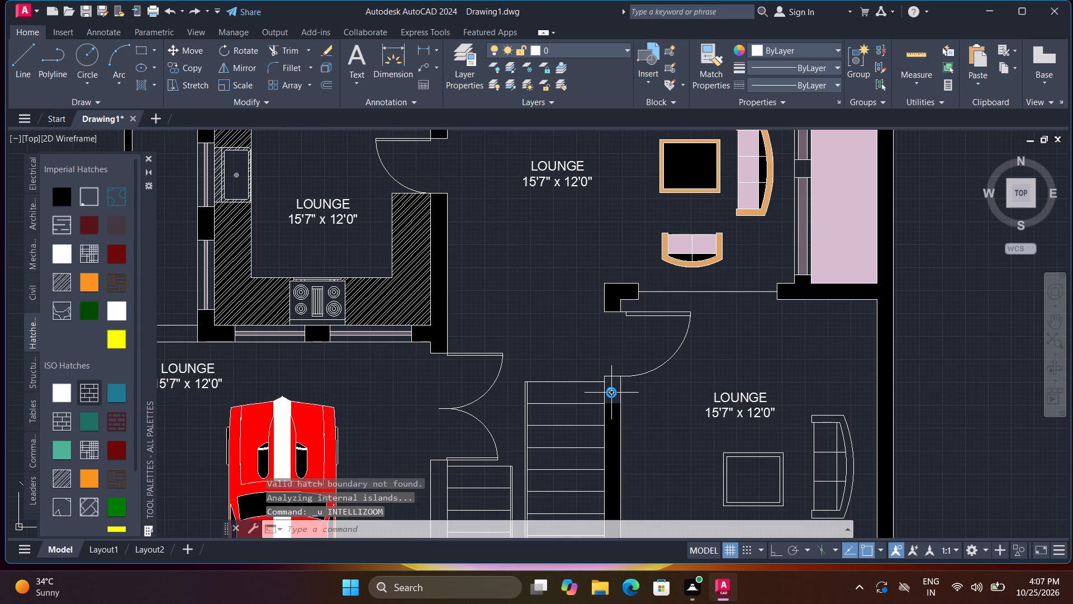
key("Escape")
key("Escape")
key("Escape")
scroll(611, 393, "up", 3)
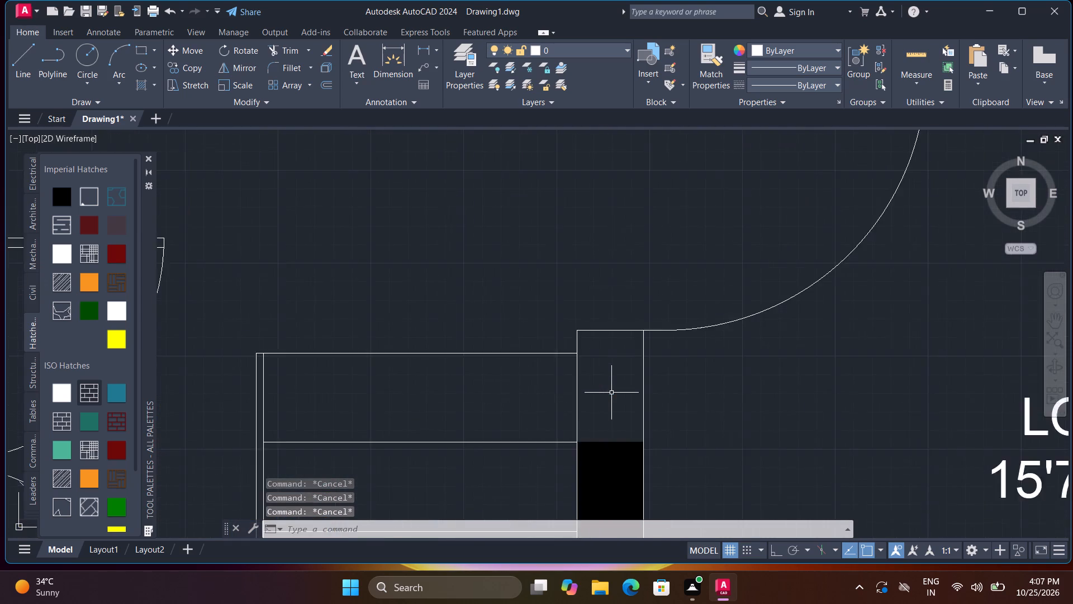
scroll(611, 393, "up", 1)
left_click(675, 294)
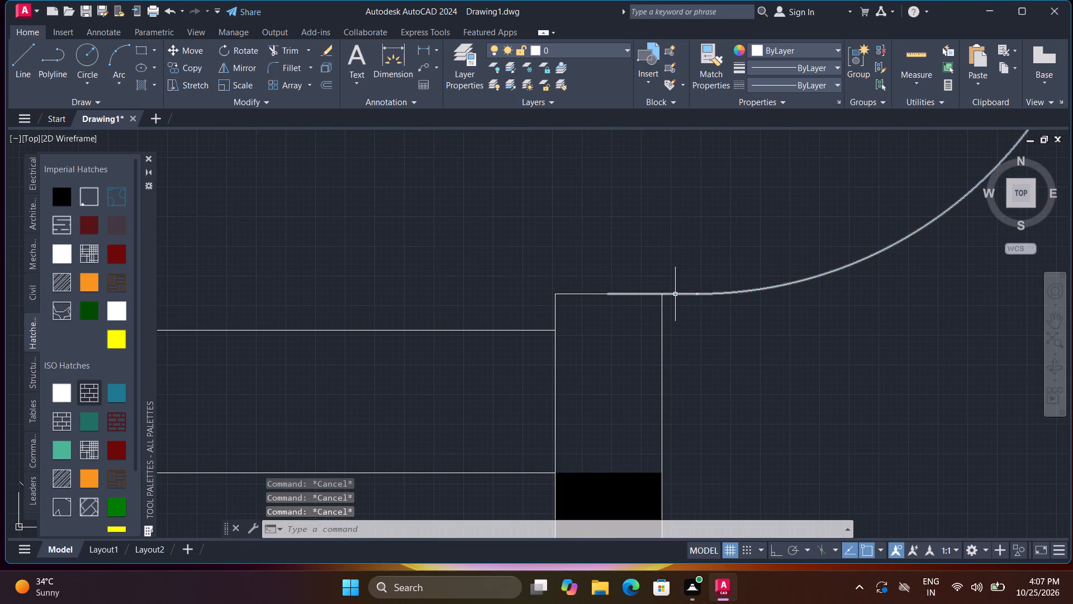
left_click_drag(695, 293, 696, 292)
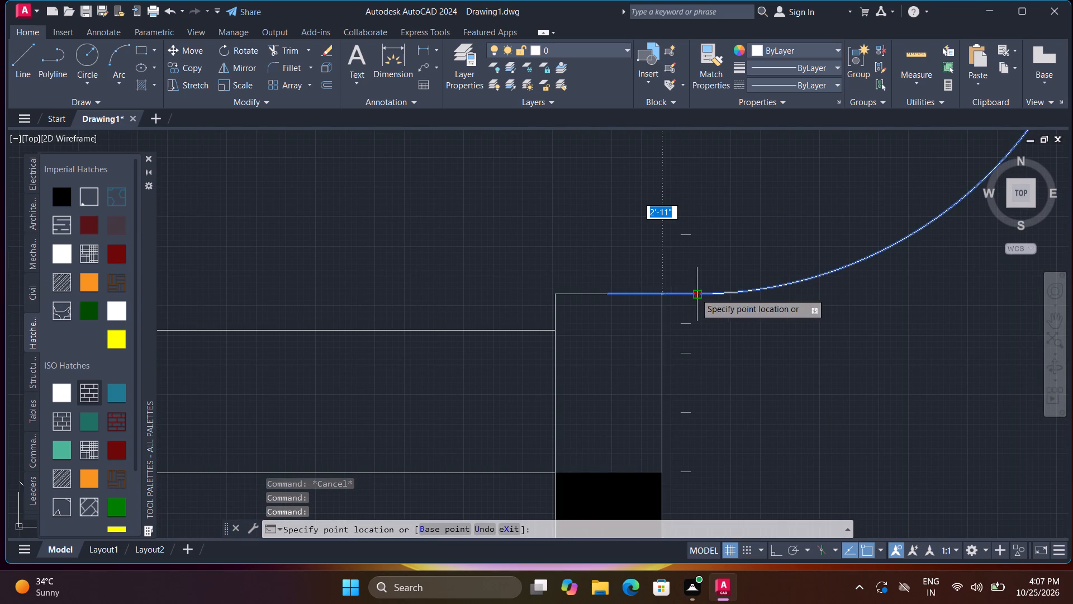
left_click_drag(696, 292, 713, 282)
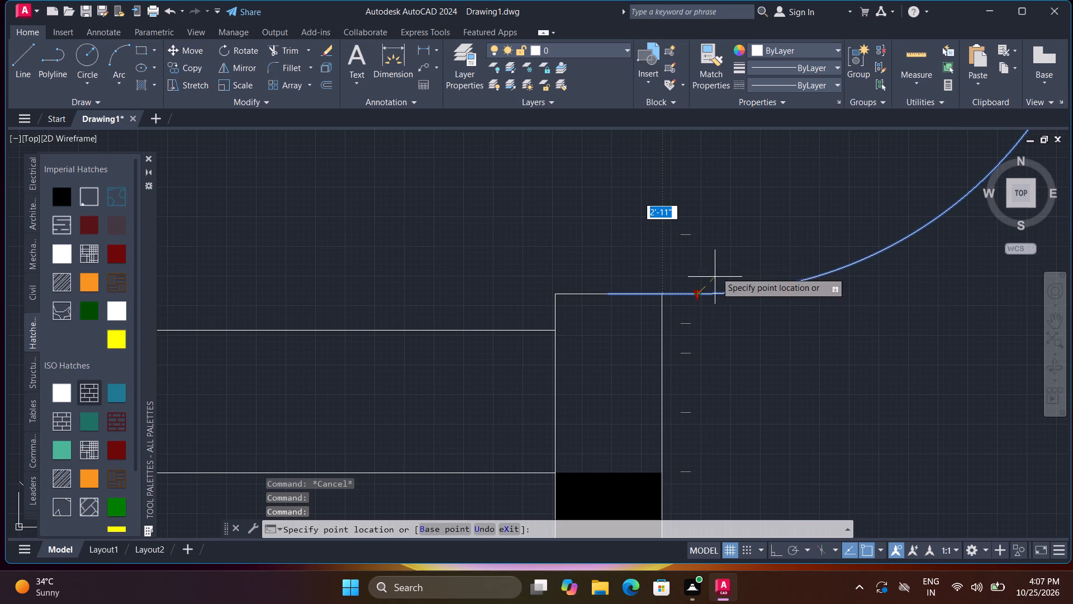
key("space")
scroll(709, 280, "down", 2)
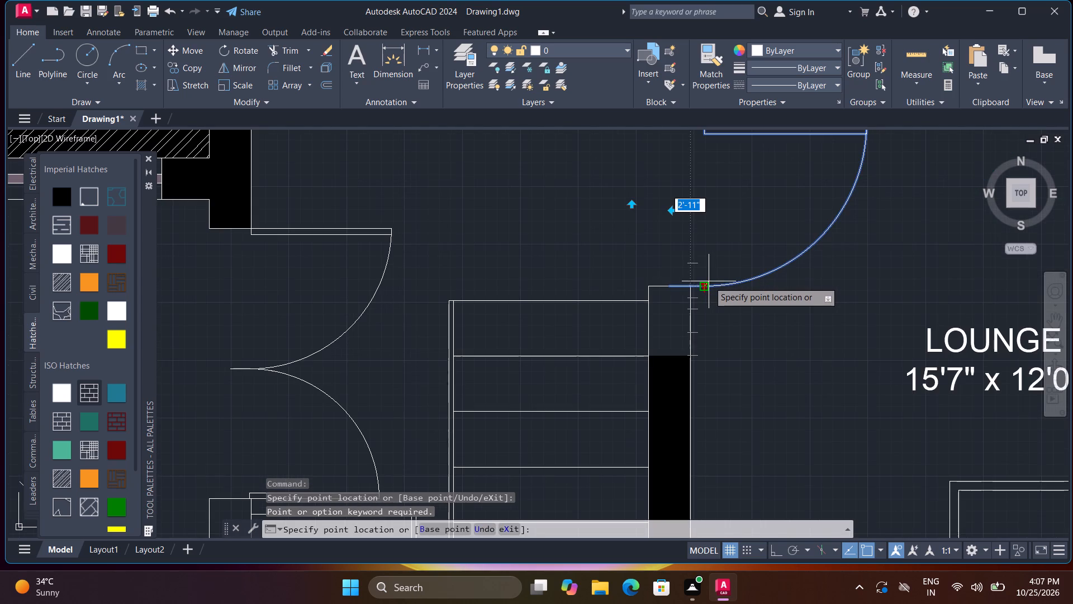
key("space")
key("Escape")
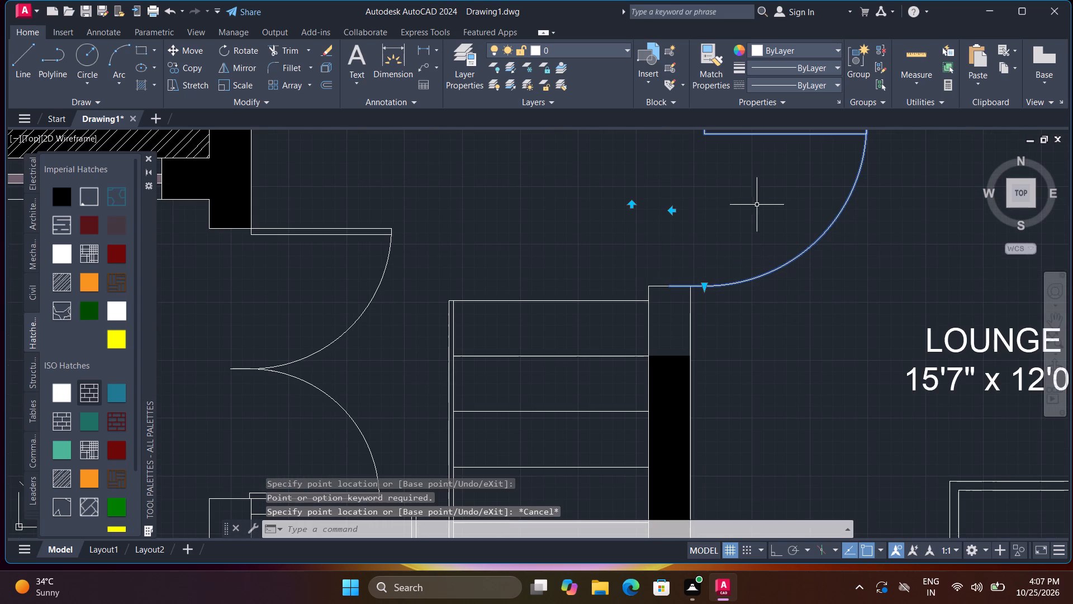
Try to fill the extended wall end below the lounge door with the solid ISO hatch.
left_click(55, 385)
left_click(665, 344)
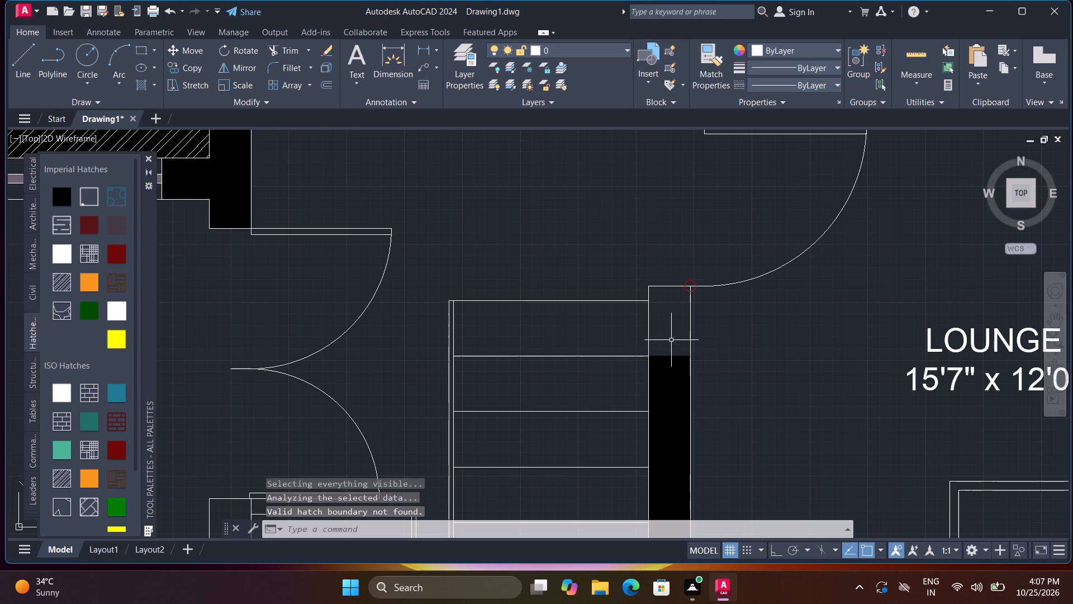
Extend the staircase wall's east face line north across the door opening to the upper wall.
scroll(696, 289, "up", 2)
middle_click_drag(710, 229, 711, 334)
scroll(704, 322, "down", 2)
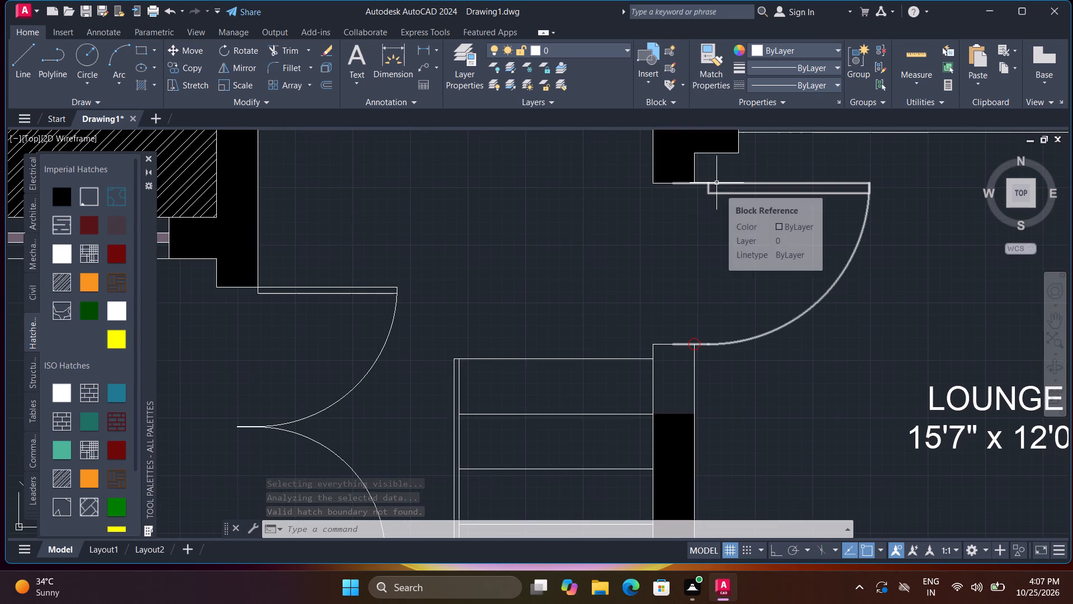
scroll(719, 337, "up", 2)
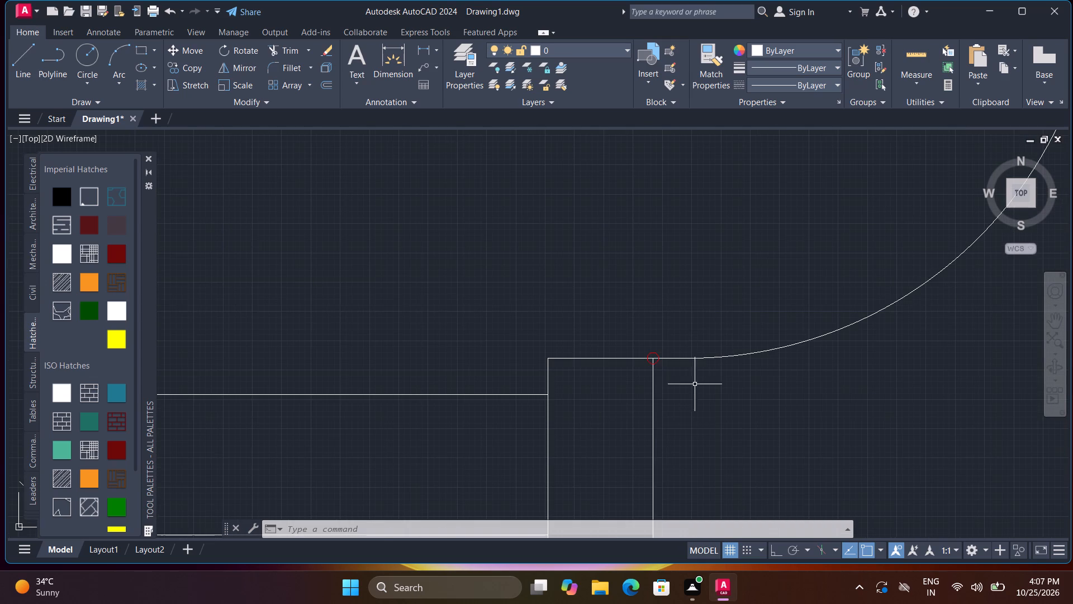
type("EX")
key("space")
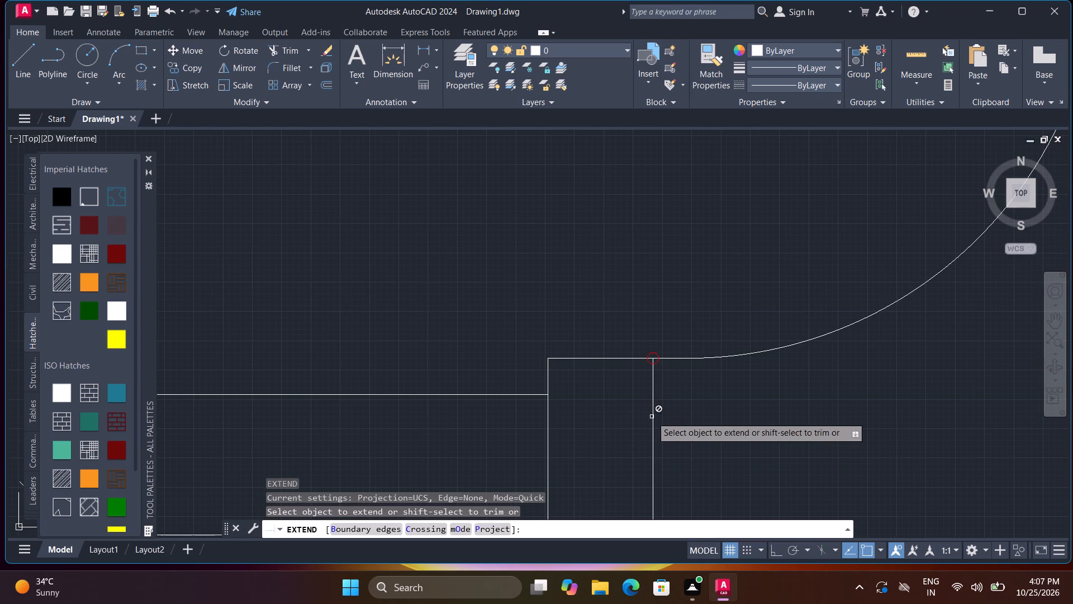
left_click(653, 389)
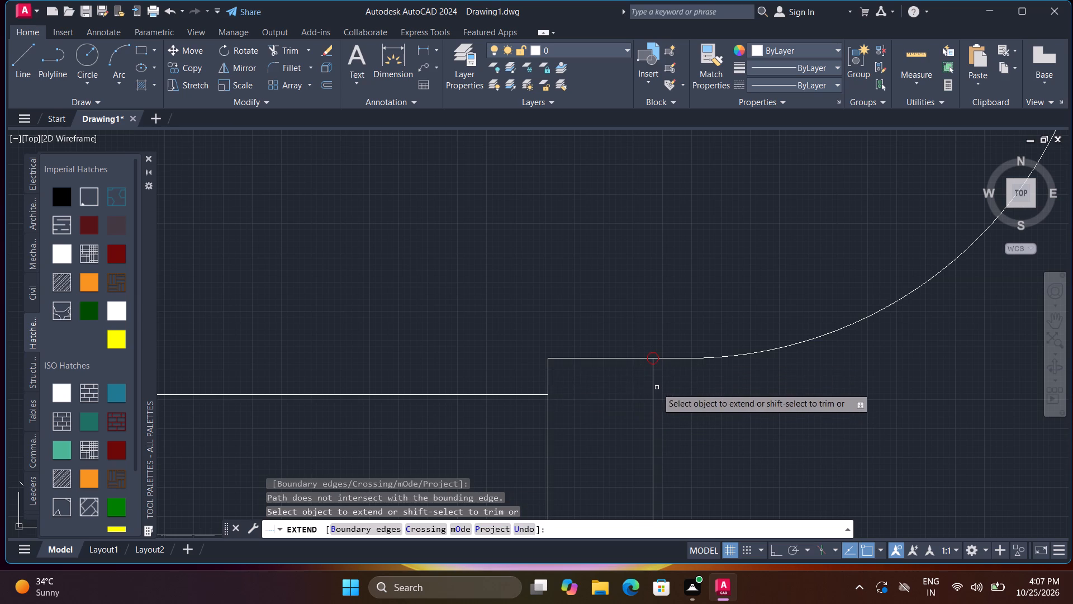
scroll(649, 400, "down", 3)
left_click(649, 410)
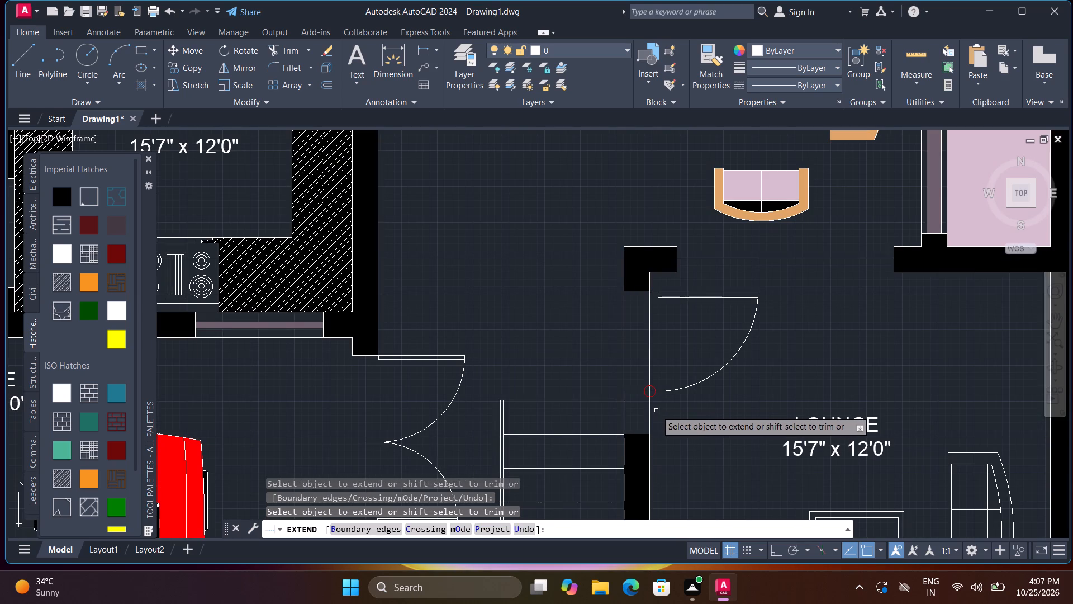
key("Escape")
Trim the wall face line out of the door opening, between the upper wall and the new wall end.
type("TR")
key("space")
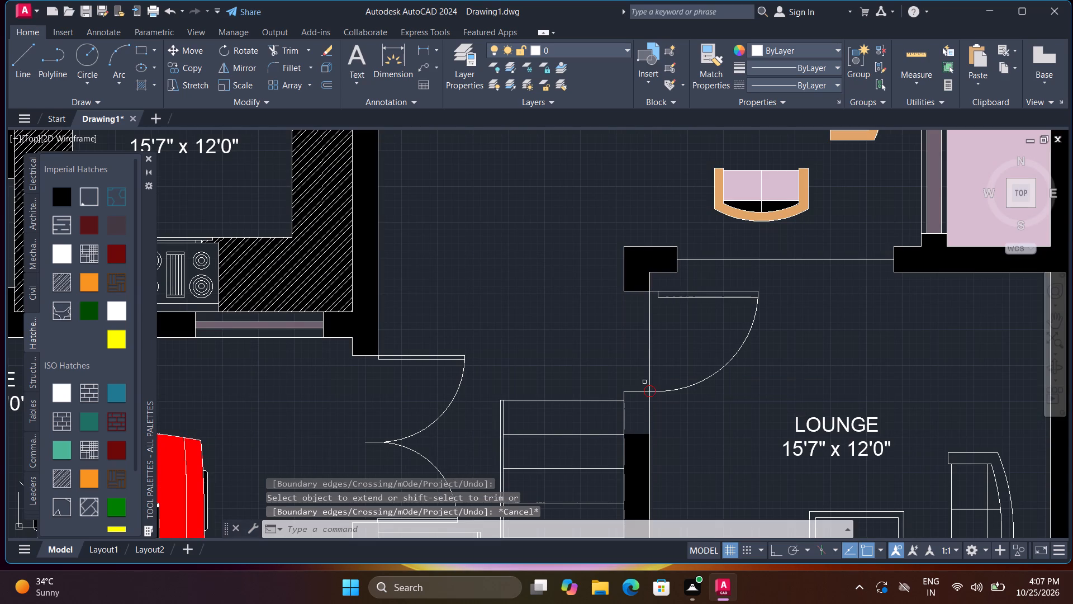
left_click(648, 358)
key("Escape")
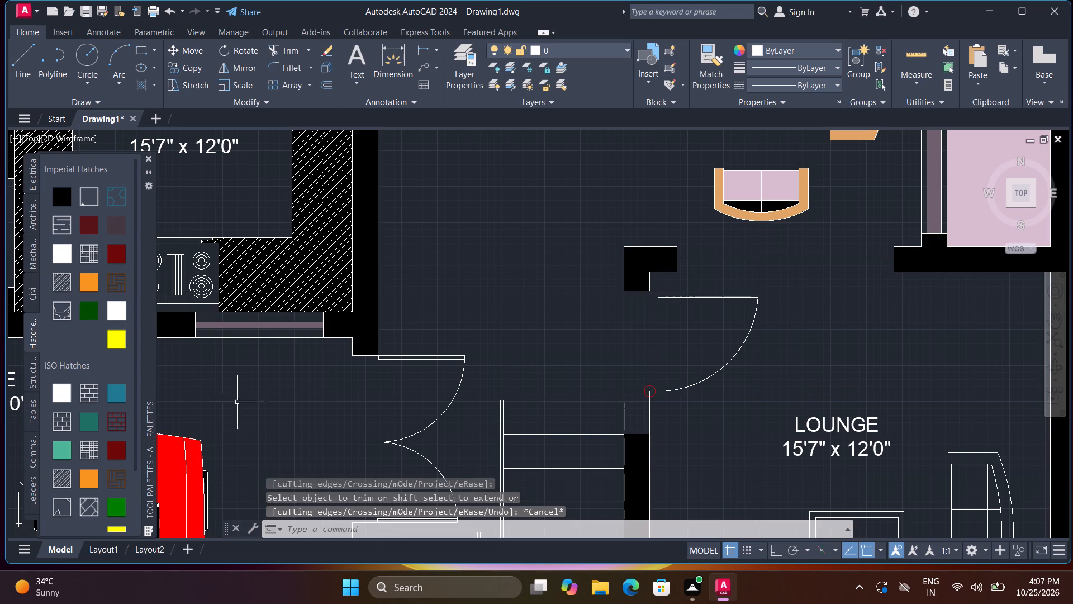
key("Escape")
Fill the extended end of the wall east of the stairs with the solid ISO hatch.
left_click(60, 391)
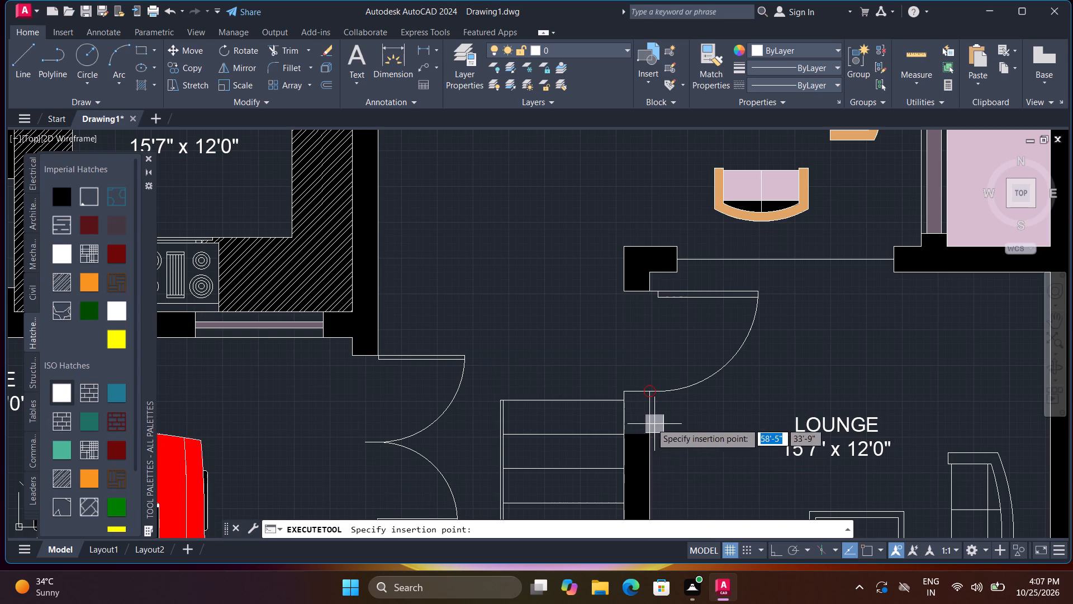
left_click(643, 418)
key("space")
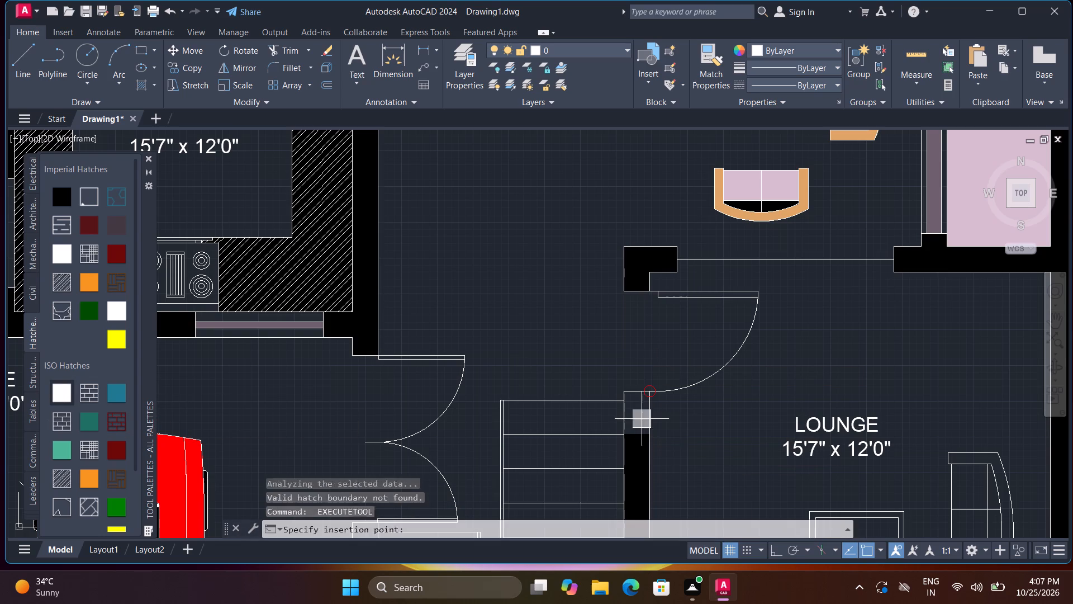
left_click(642, 419)
scroll(642, 419, "down", 2)
key("space")
left_click(639, 419)
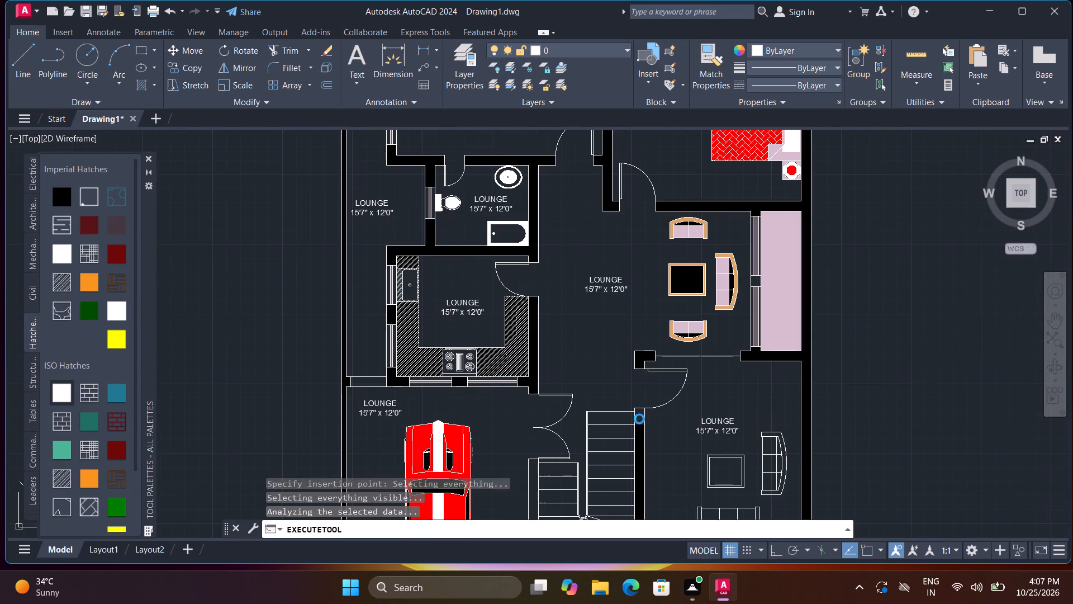
scroll(639, 419, "up", 3)
scroll(639, 423, "down", 2)
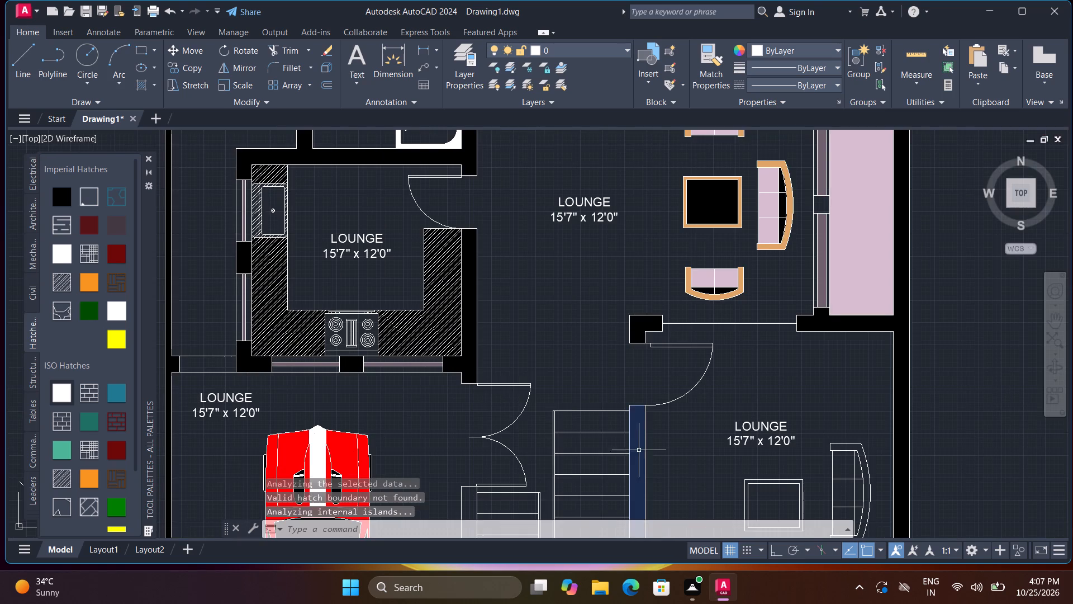
Fill four alternate treads of the staircase's east flight with the Light Cream hatch, starting from the northernmost tread.
middle_click_drag(639, 454, 628, 350)
scroll(625, 346, "down", 1)
scroll(614, 415, "up", 1)
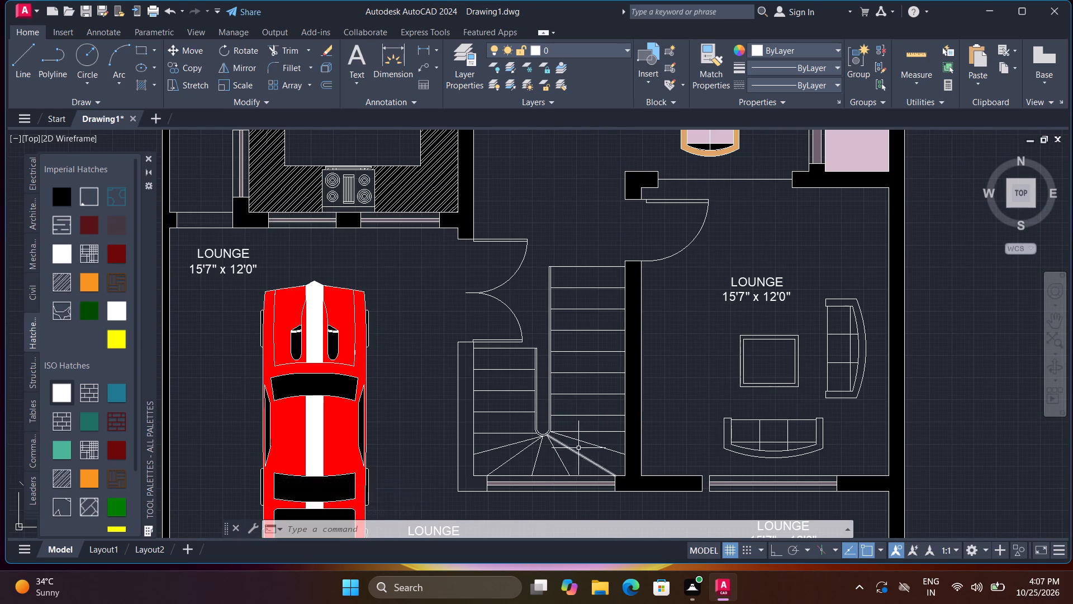
left_click(126, 345)
left_click(573, 284)
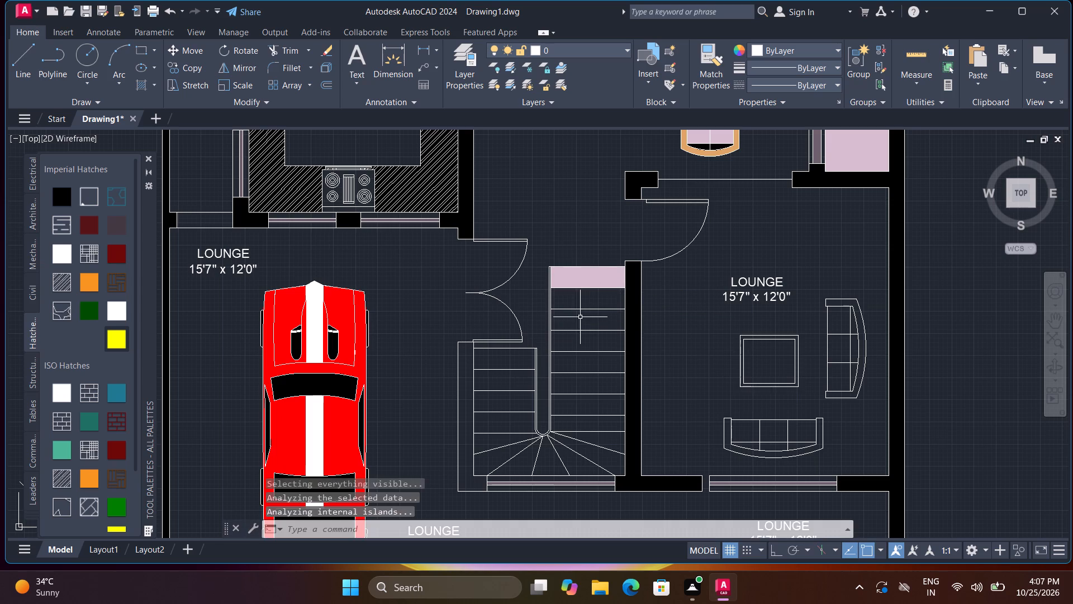
key("space")
left_click(580, 318)
key("space")
left_click(582, 358)
key("space")
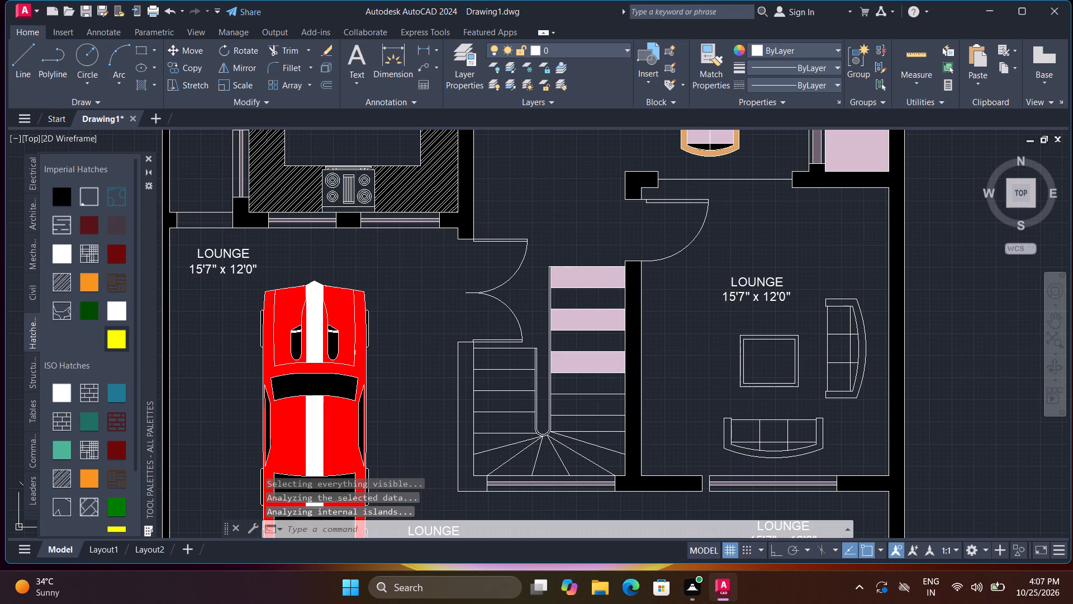
left_click(597, 405)
Fill four alternate winder treads at the stair turn with the Light Cream hatch.
key("space")
left_click(593, 439)
key("space")
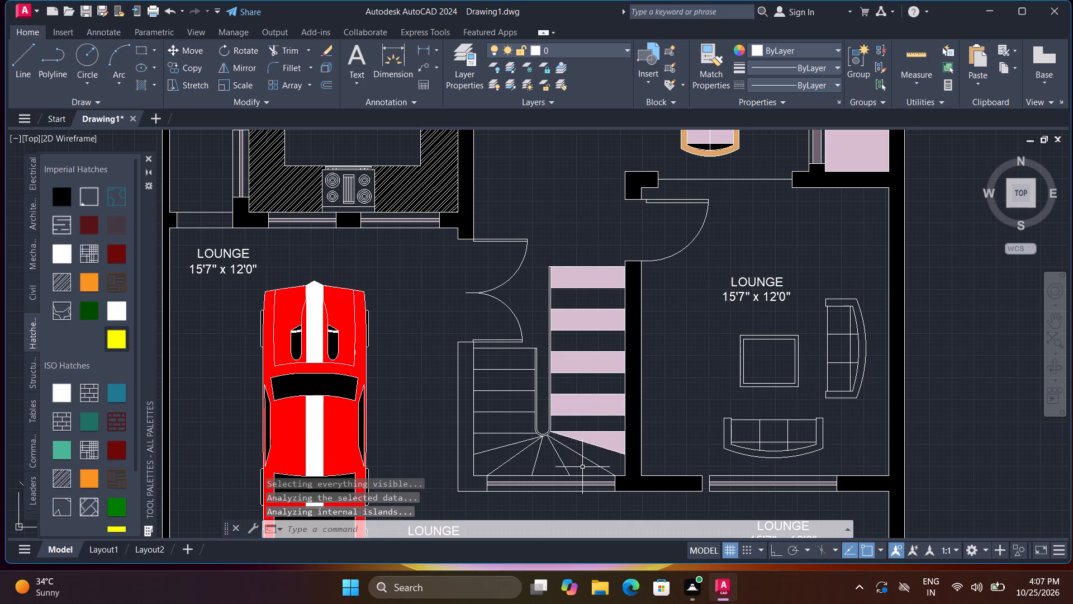
left_click(582, 467)
key("space")
left_click(528, 464)
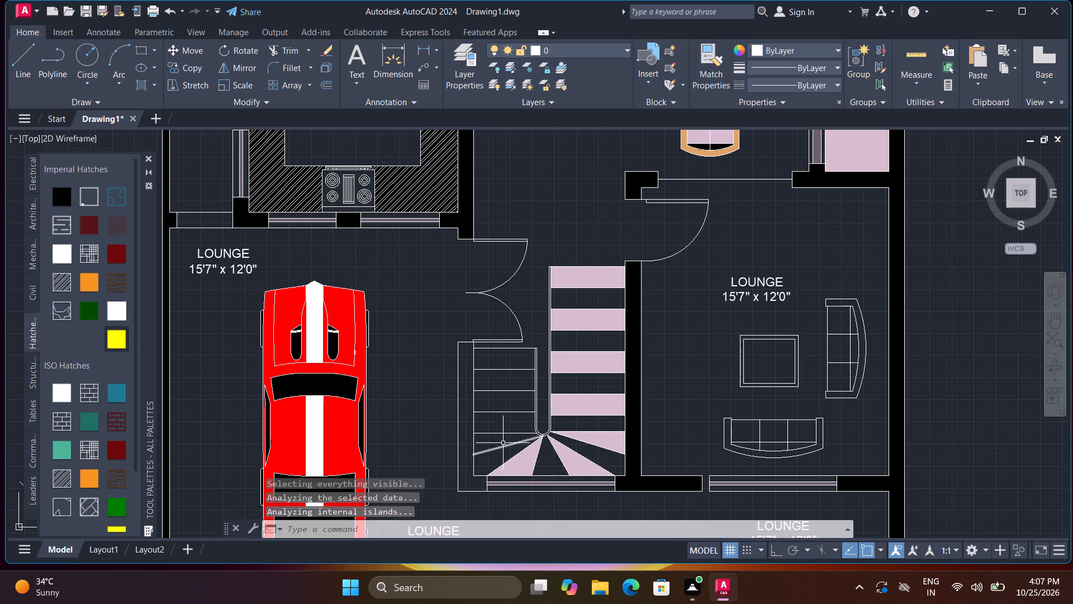
key("space")
left_click(501, 442)
Fill the first and third treads from the north in the staircase's west flight with the Light Cream hatch.
left_click(502, 403)
key("space")
left_click(502, 403)
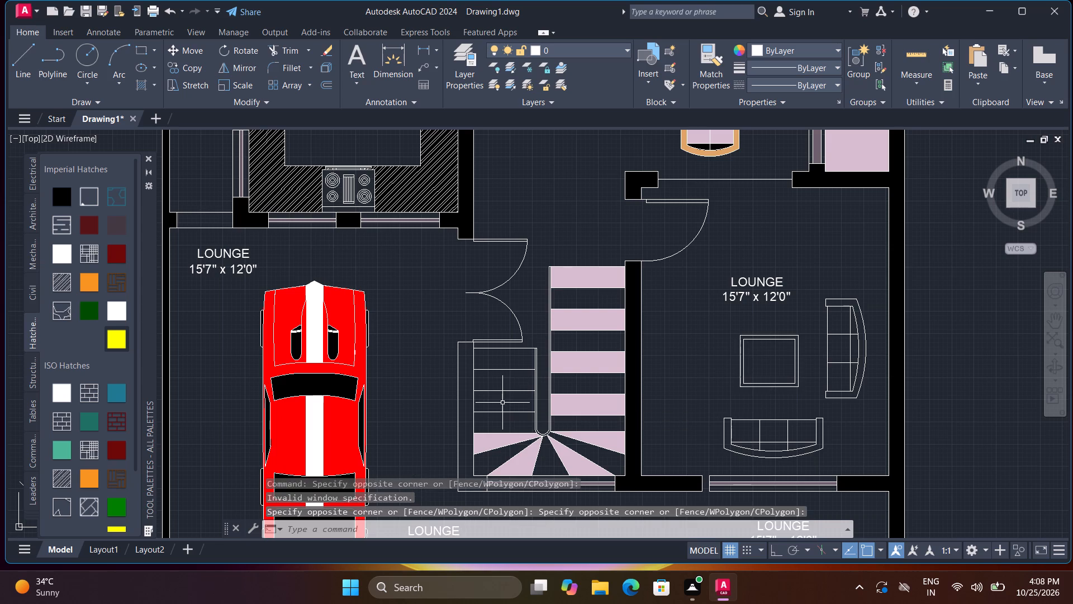
key("space")
left_click(502, 403)
key("space")
left_click(516, 364)
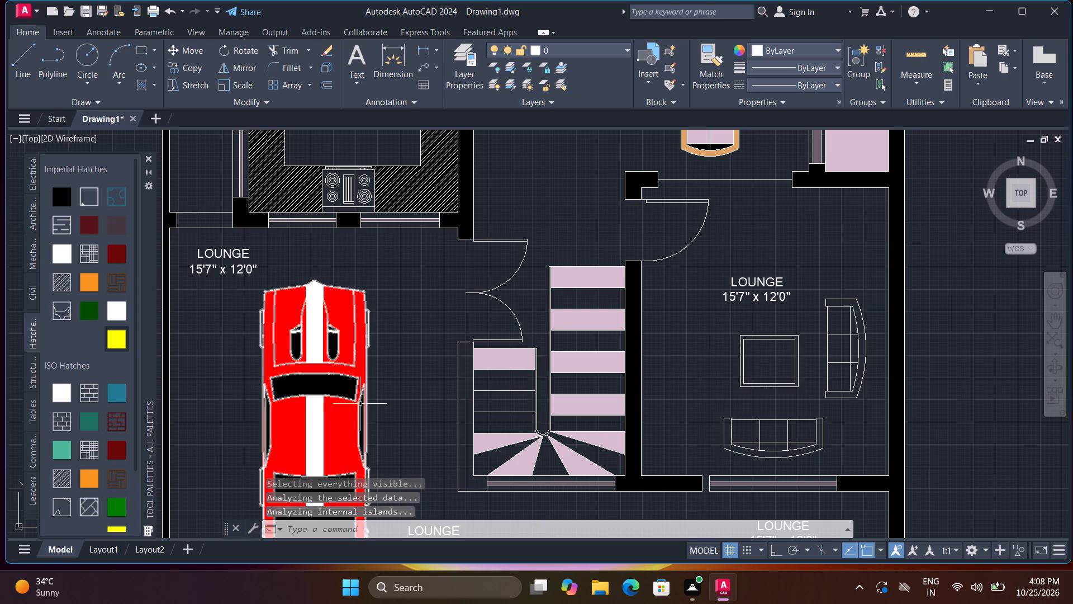
key("space")
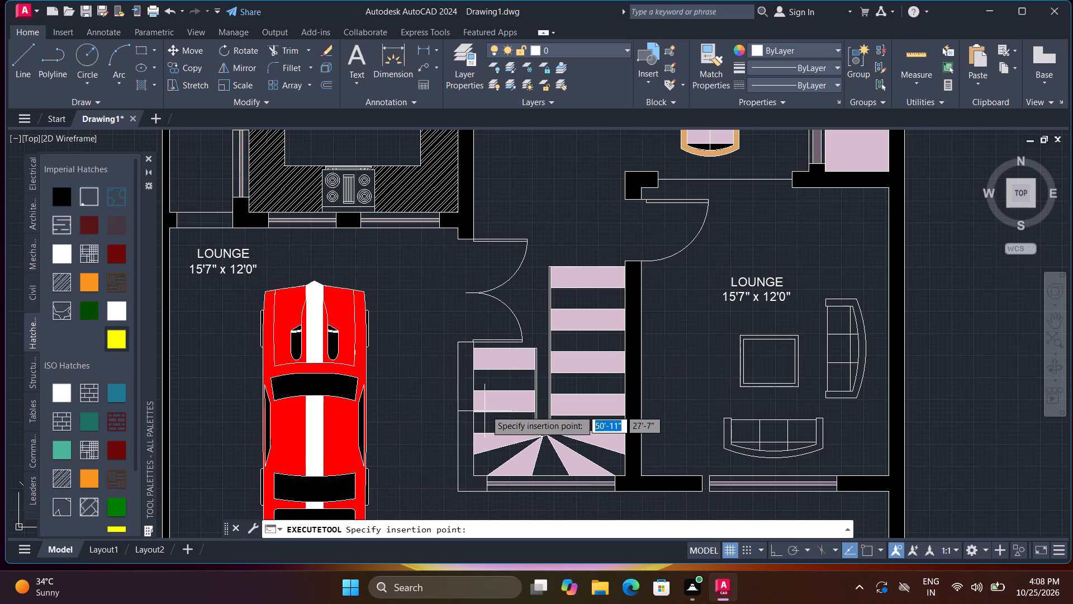
left_click(490, 409)
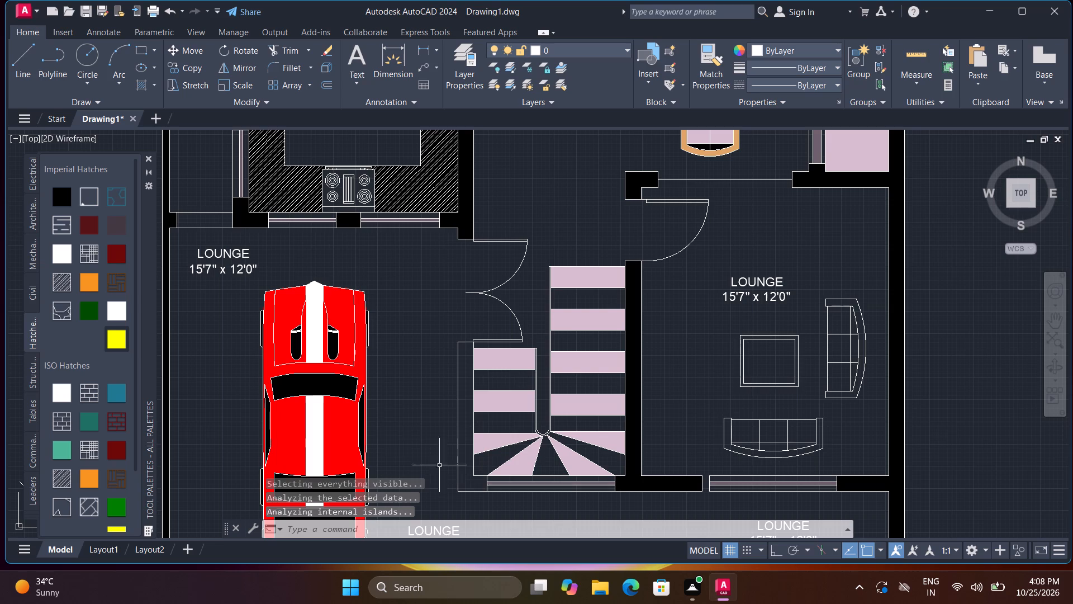
Fill the staircase's west wall with the solid ISO hatch.
left_click(56, 389)
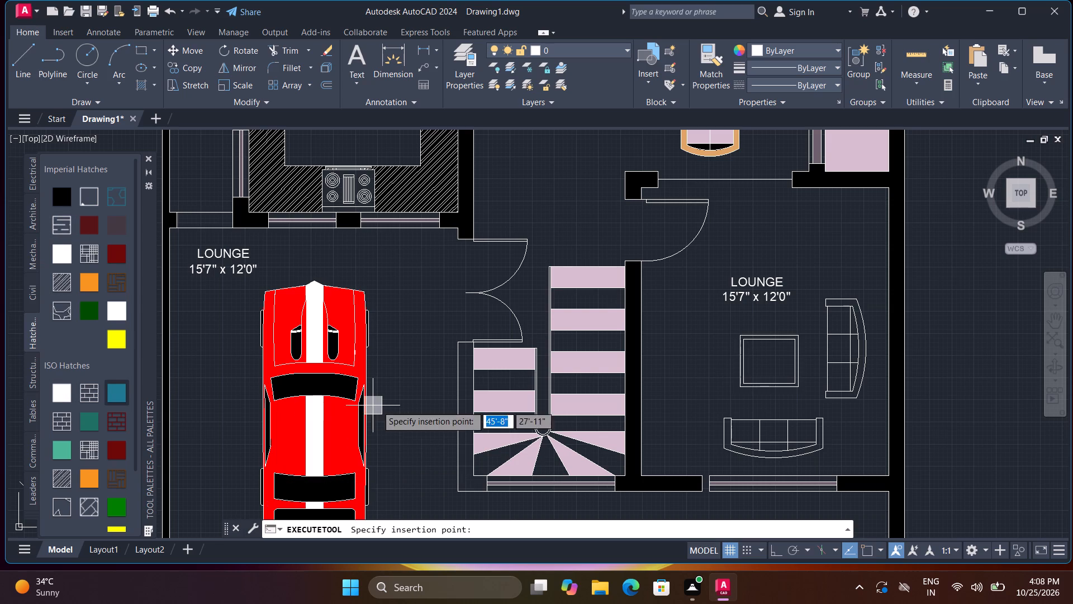
left_click(467, 440)
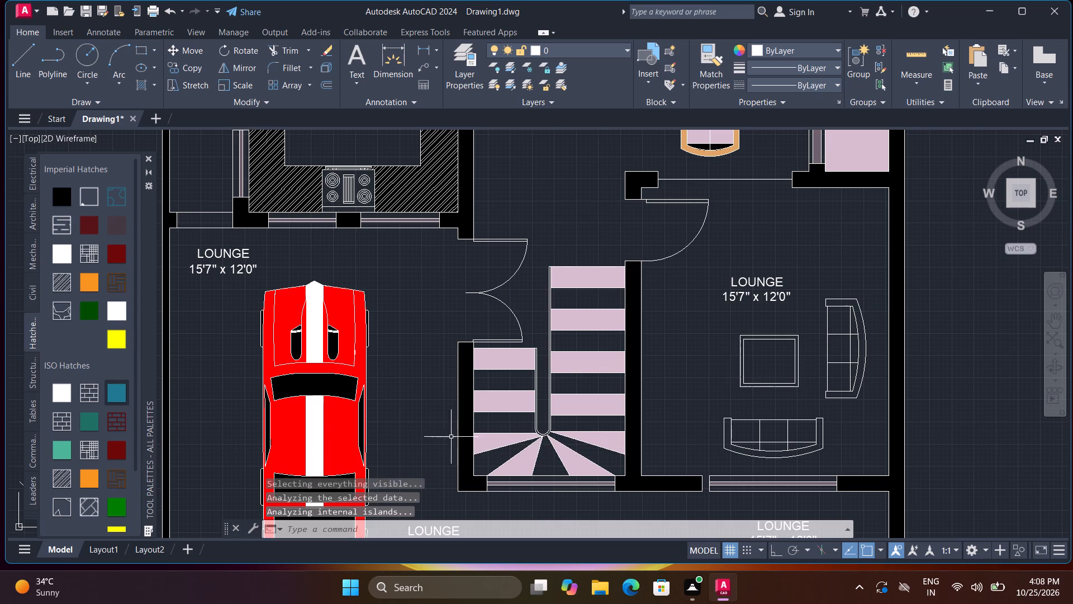
Fill the two remaining west-flight treads and the three remaining winders with the solid Imperial hatch.
left_click(53, 199)
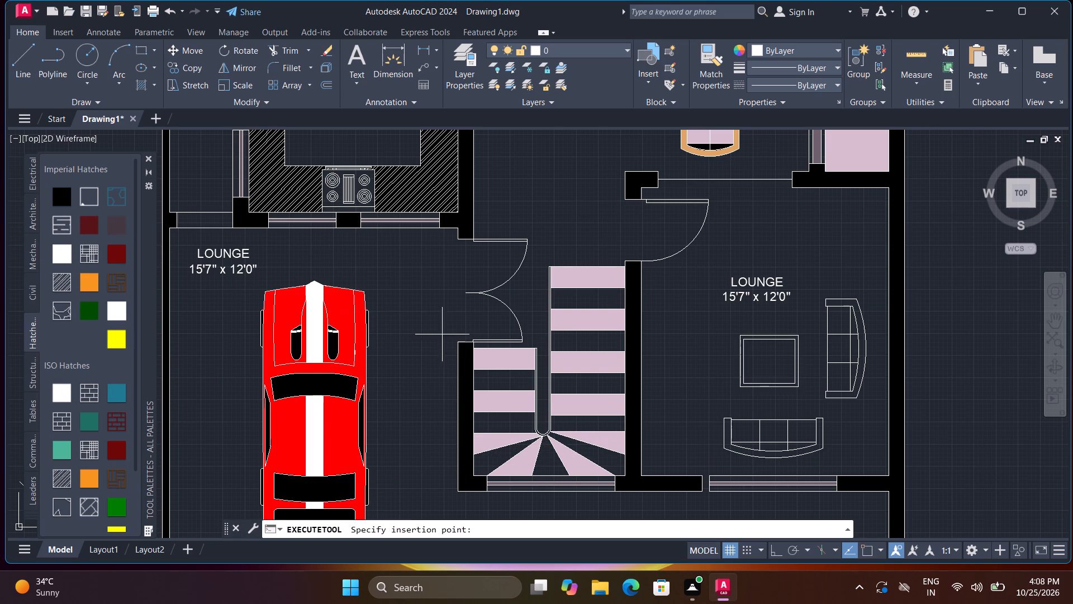
left_click(500, 388)
key("space")
left_click(507, 428)
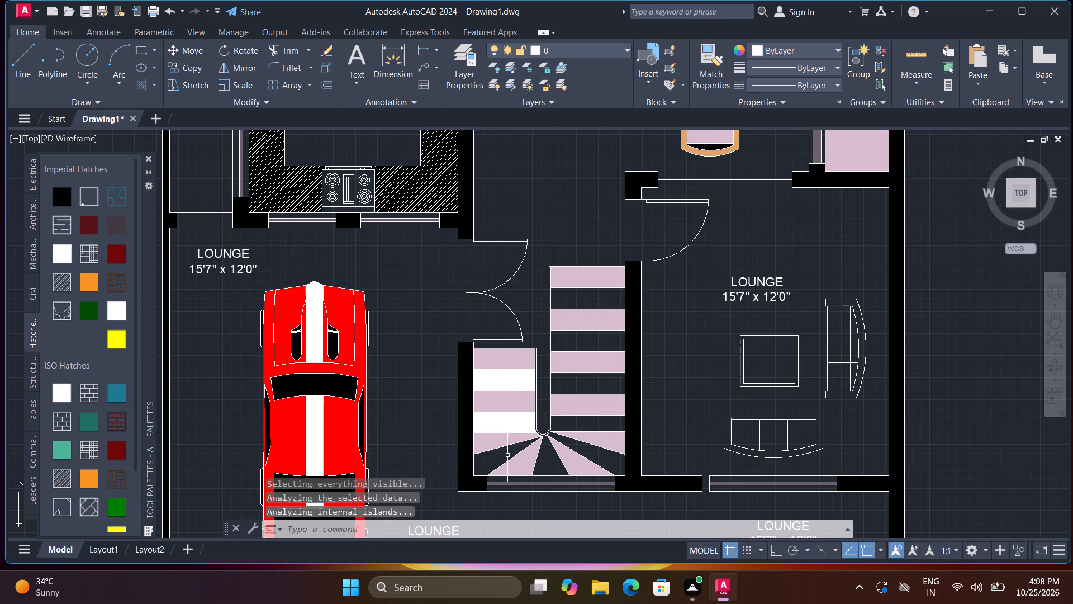
key("space")
left_click(507, 455)
key("space")
left_click(549, 473)
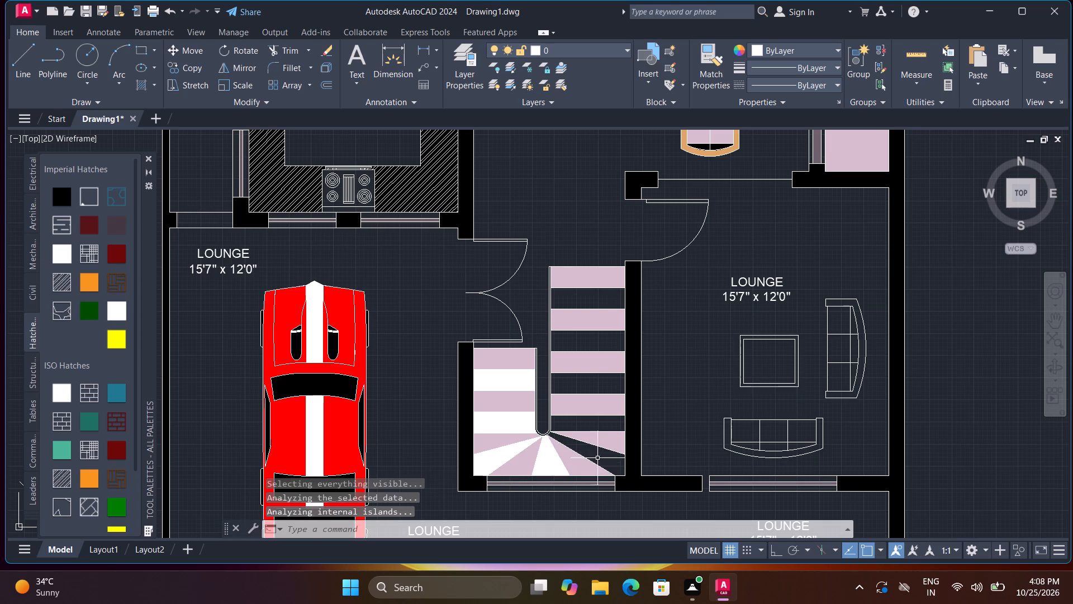
key("space")
left_click(597, 458)
Fill the four remaining east-flight treads with the solid Imperial hatch, working north from the winders.
key("space")
left_click(578, 427)
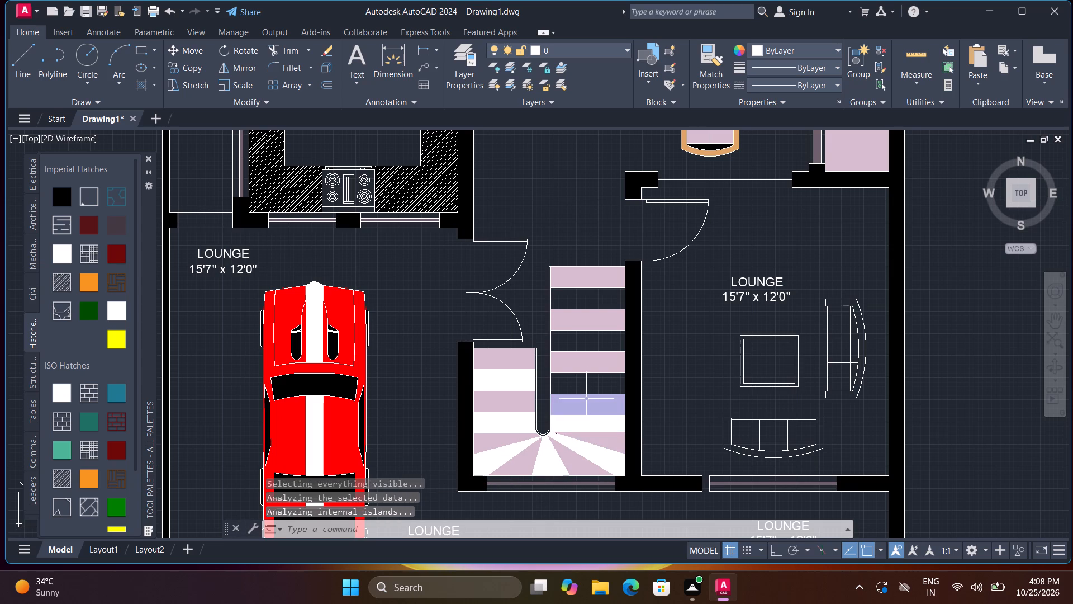
key("space")
left_click(586, 387)
key("space")
left_click(585, 345)
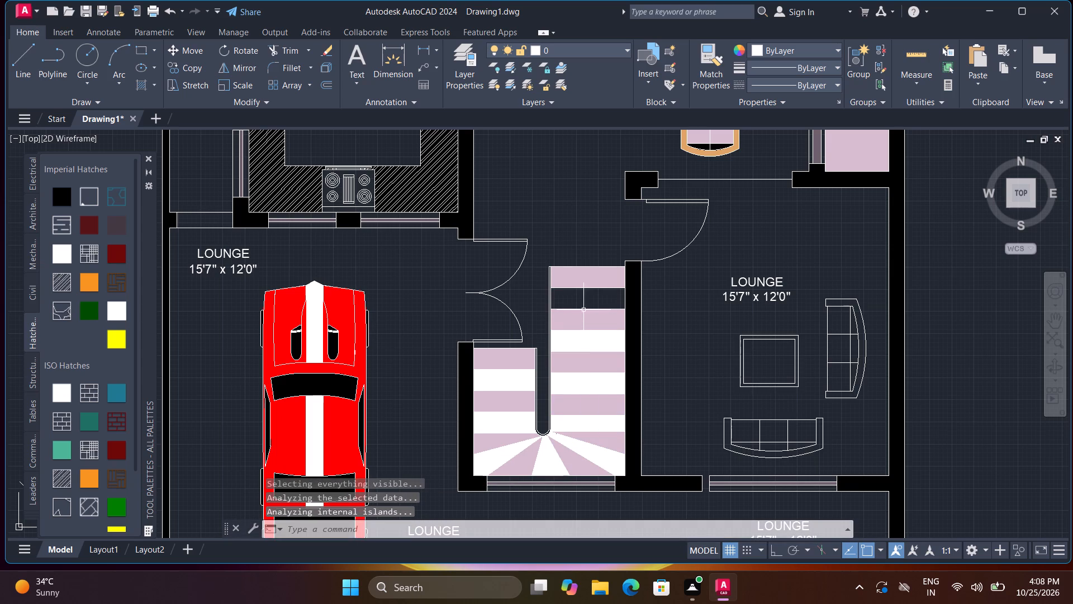
key("space")
left_click(581, 304)
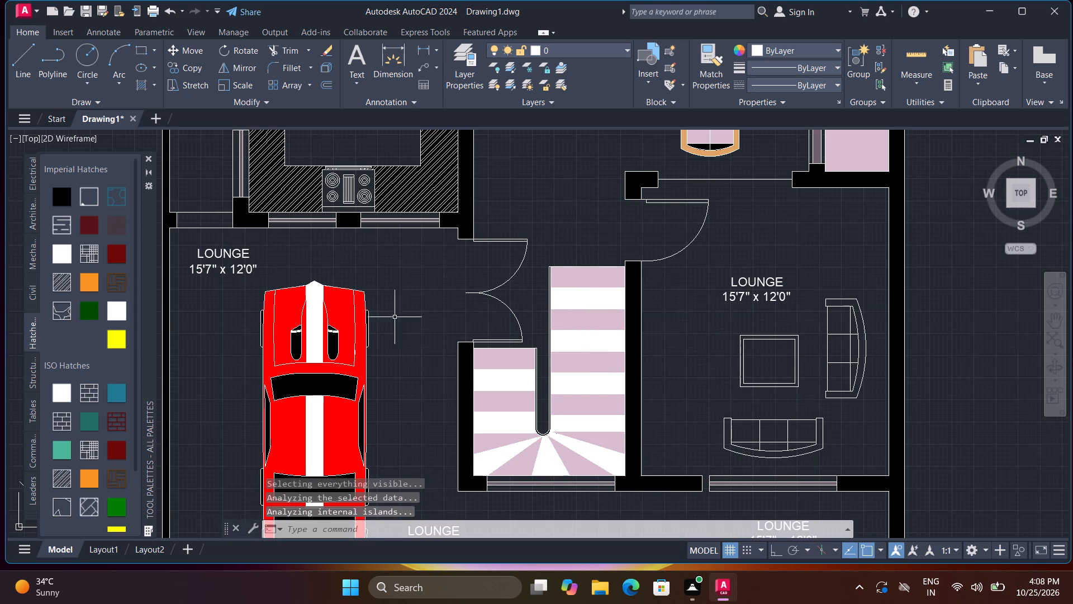
Fill the narrow U-shaped handrail band between the staircase's two flights with a solid Imperial hatch.
left_click(96, 309)
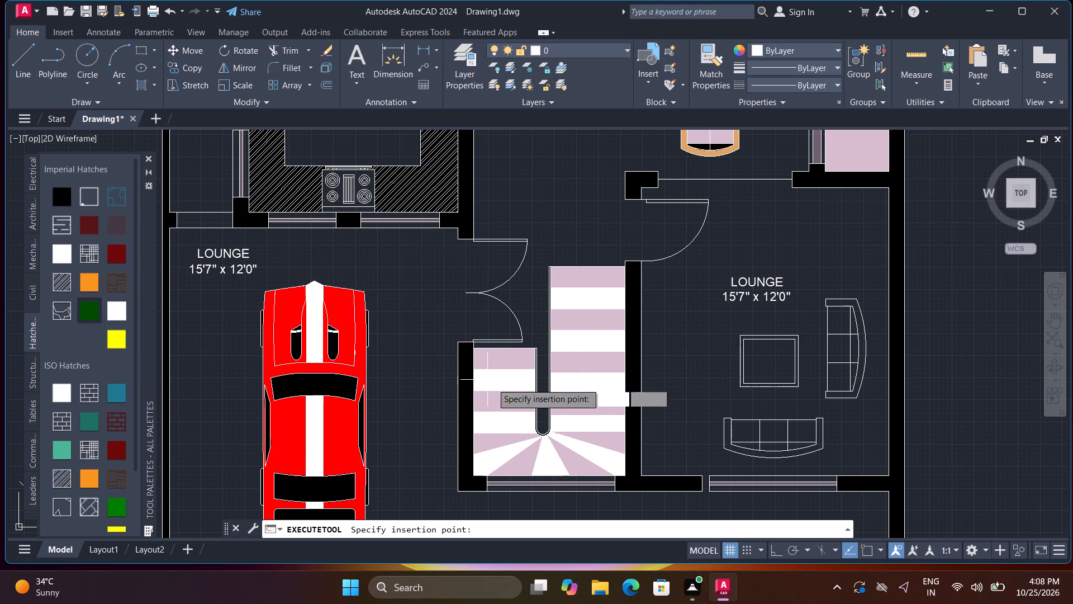
scroll(549, 416, "up", 3)
left_click(548, 416)
scroll(549, 415, "down", 4)
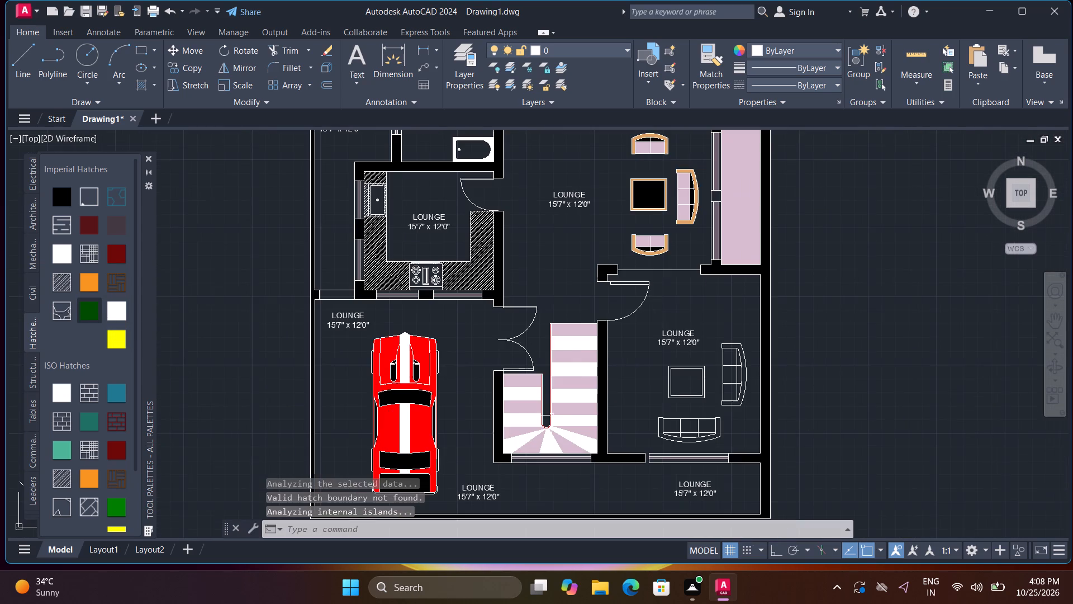
scroll(540, 348, "up", 1)
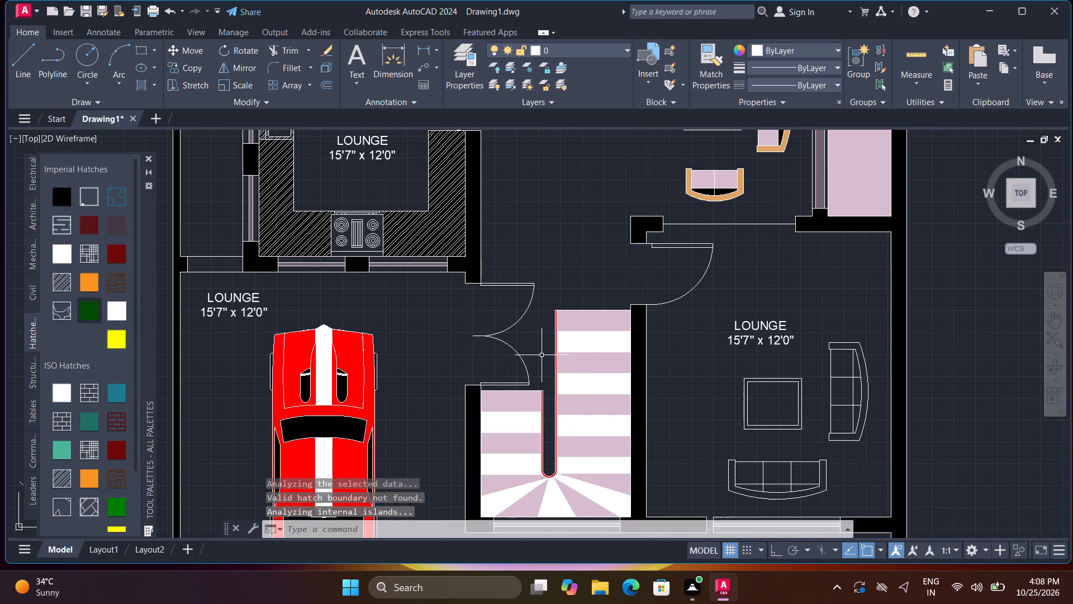
scroll(542, 357, "down", 1)
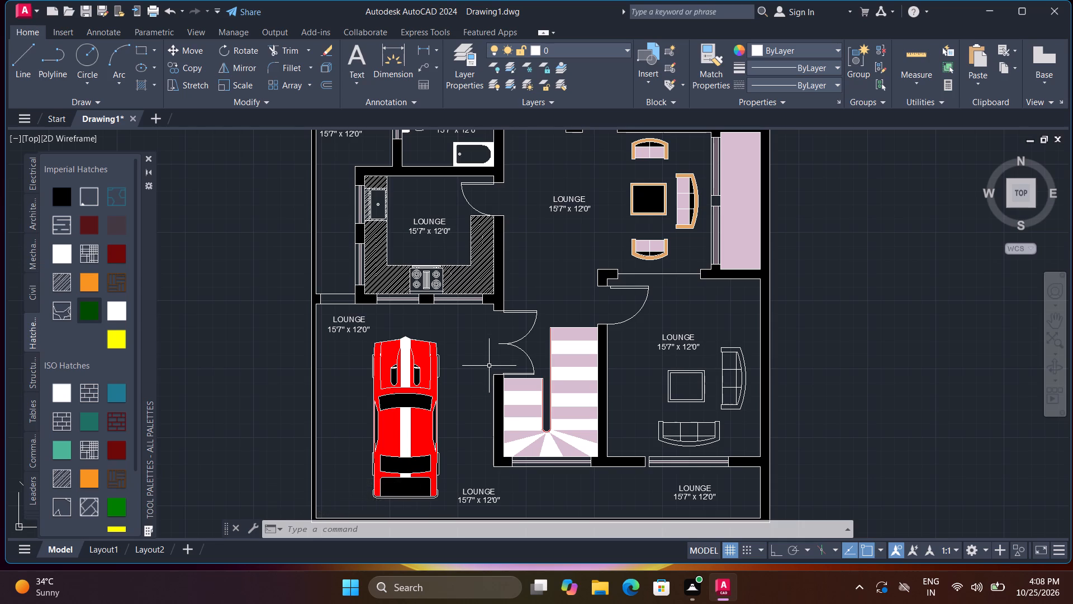
key("Escape")
Replace the LOUNGE label in the strip south of the southeast room with the single line FRINT LAWN 3'-11" WIDE.
middle_click_drag(489, 366, 408, 251)
scroll(607, 383, "up", 1)
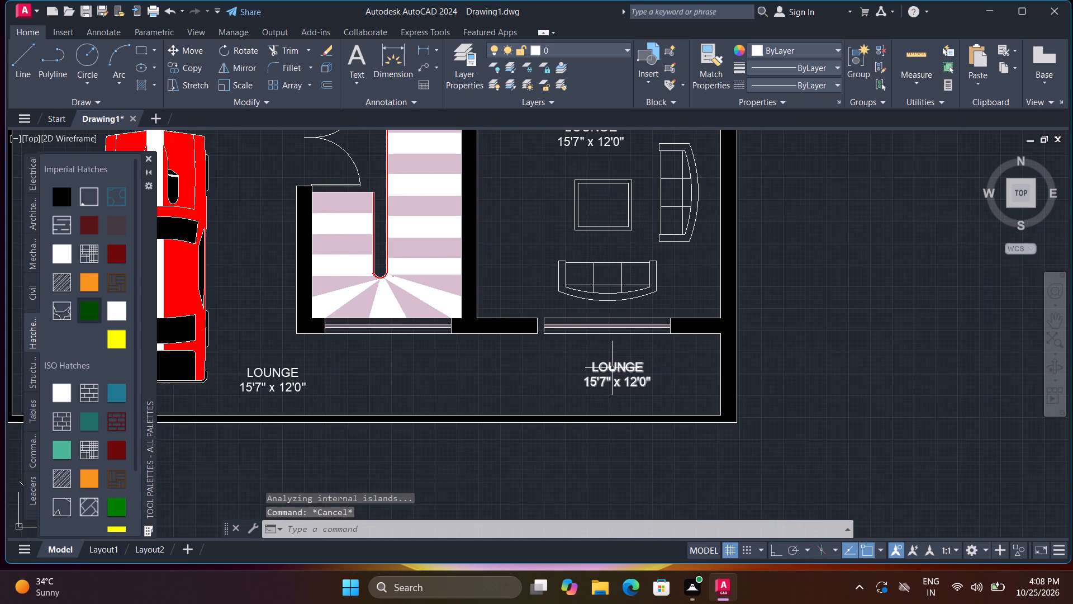
double_click(612, 368)
key("ctrl+a")
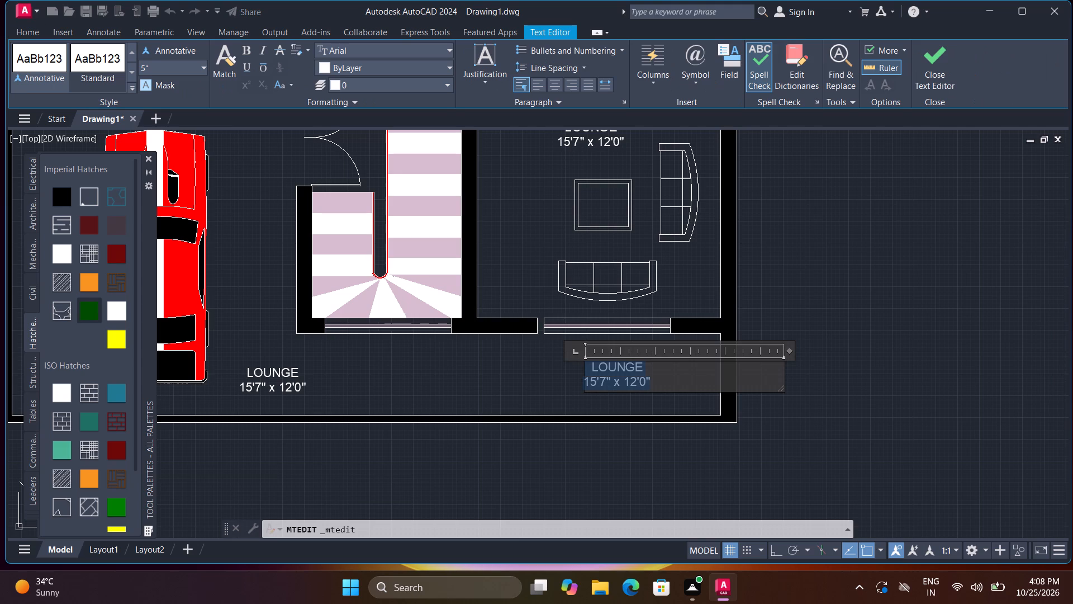
type("FRINT")
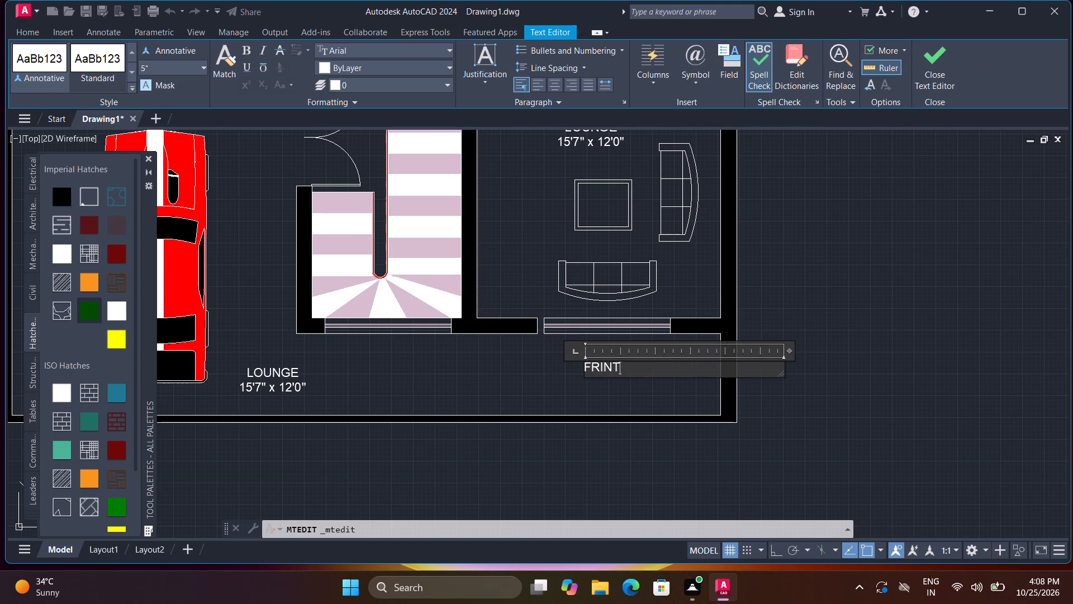
key("space")
type("LAWN")
key("space")
key("3")
type("'-")
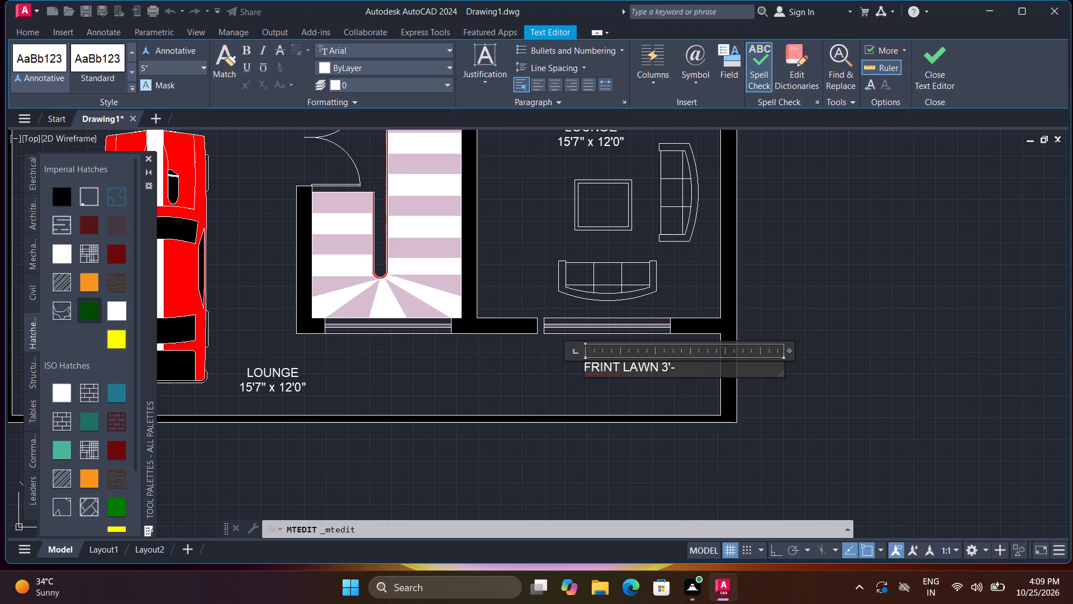
type("11")
key("shift+quotedbl")
key("space")
type("WIDE")
left_click(602, 395)
Move the front lawn label west and slightly south so it sits centrally below the southeast room's window.
key("m")
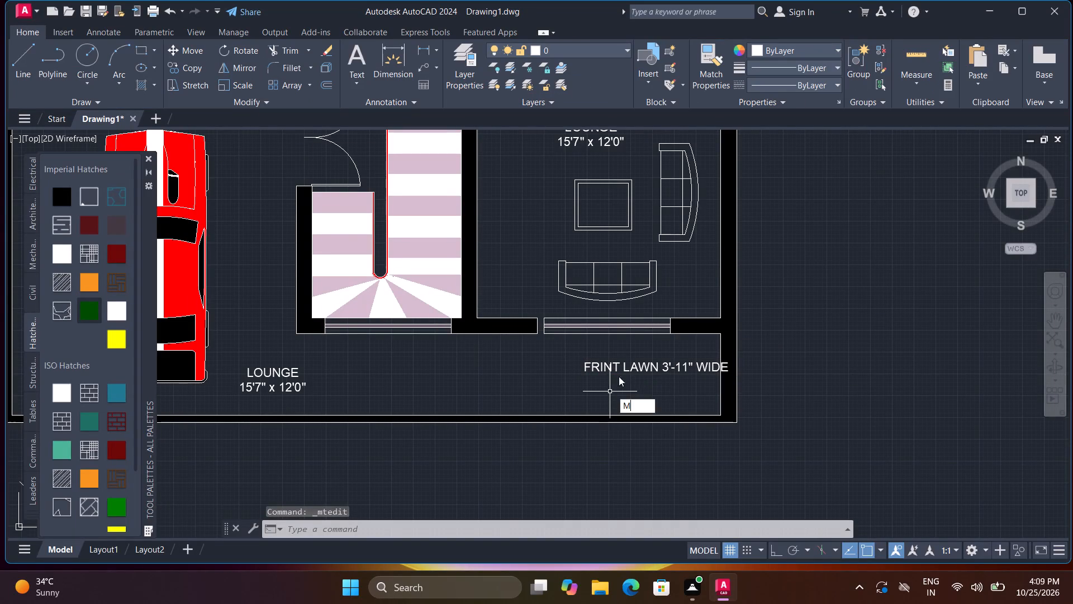
key("space")
left_click(621, 368)
double_click(629, 369)
left_click(631, 369)
key("space")
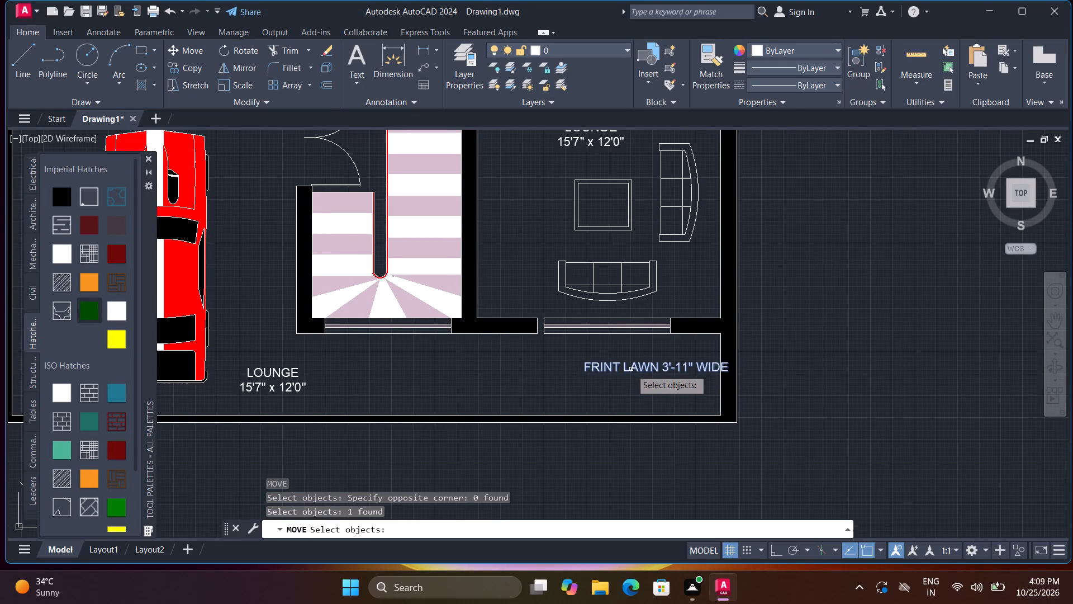
left_click(631, 369)
left_click(635, 369)
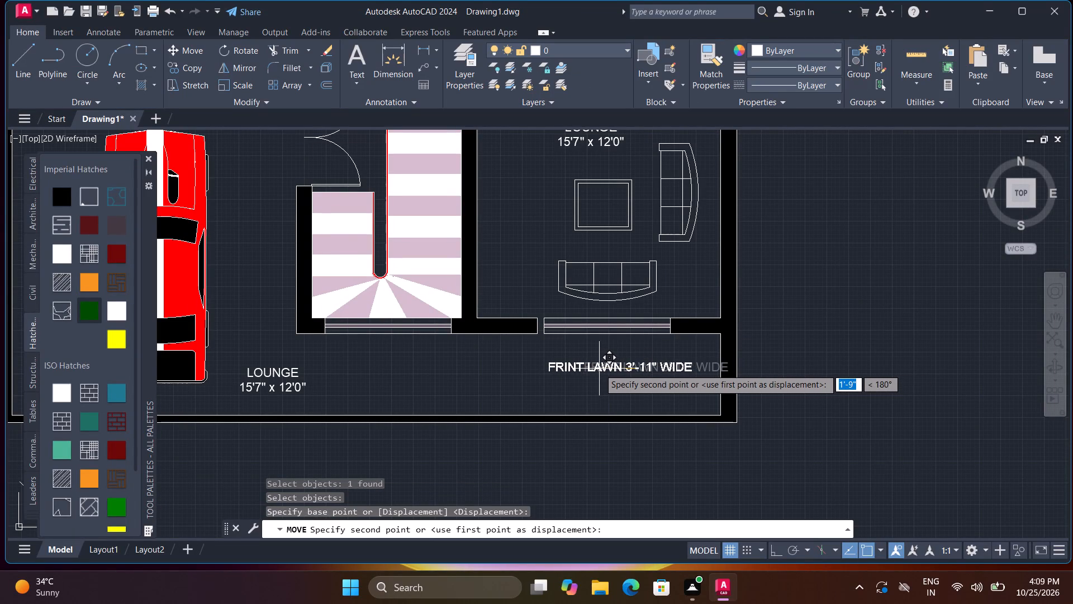
left_click(595, 378)
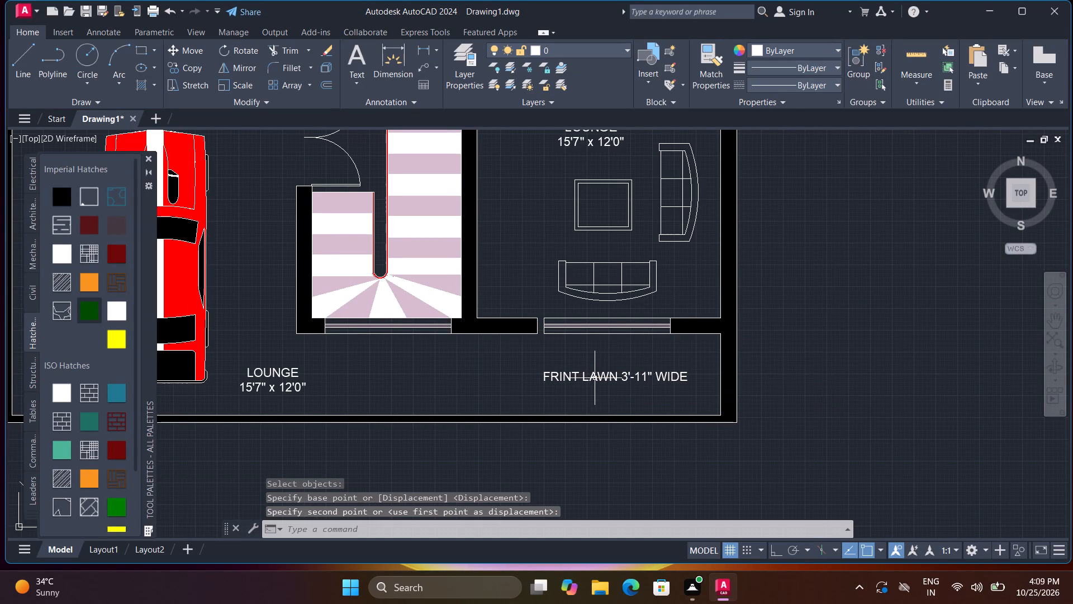
Scale the front lawn label down slightly about a base point on the text.
type("SC")
key("space")
left_click(595, 378)
key("space")
left_click(599, 381)
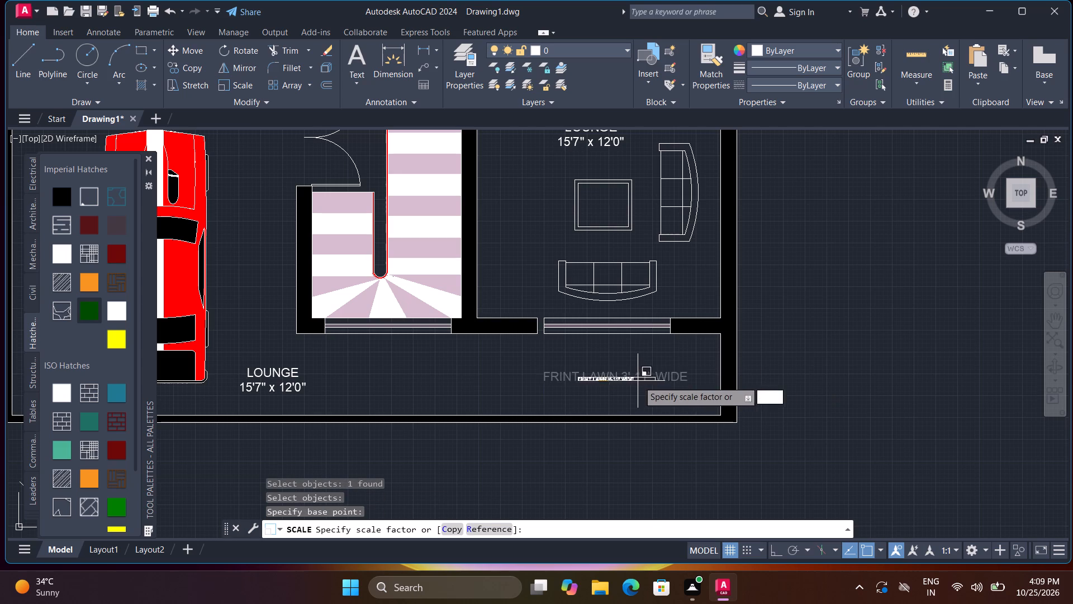
left_click(687, 381)
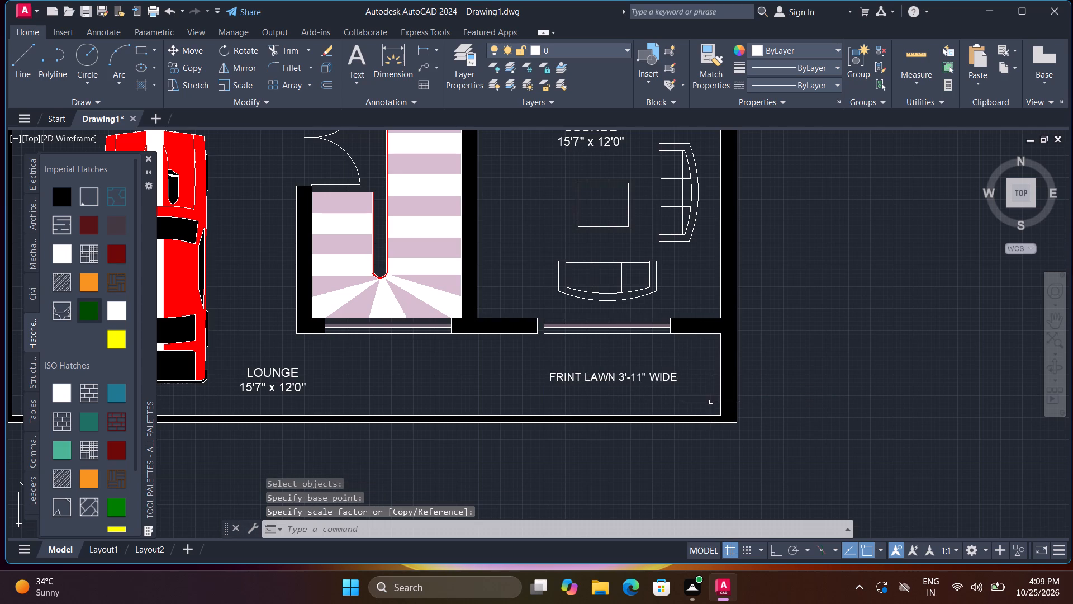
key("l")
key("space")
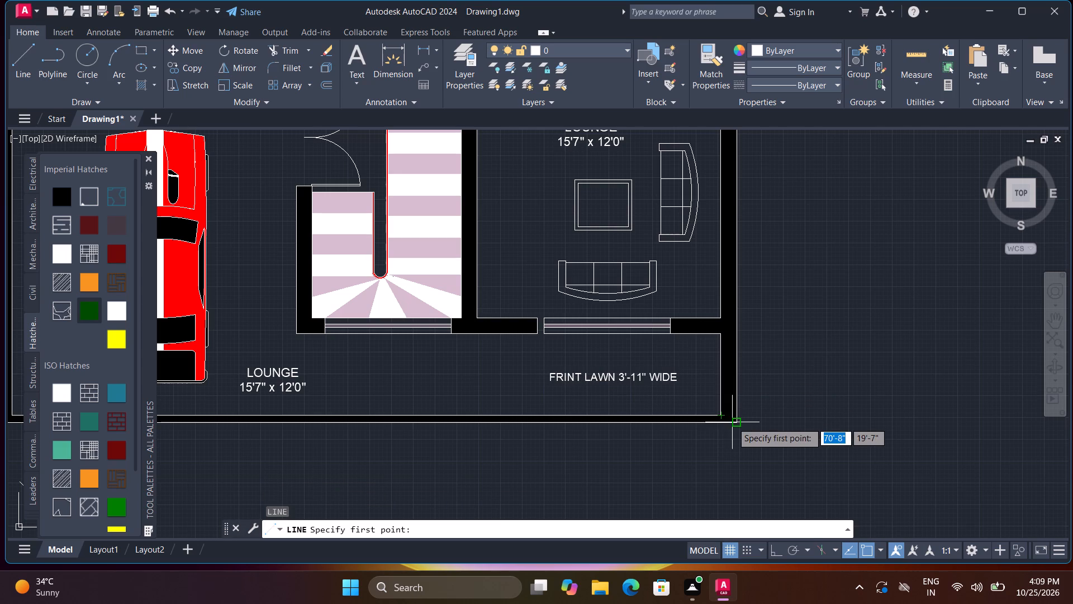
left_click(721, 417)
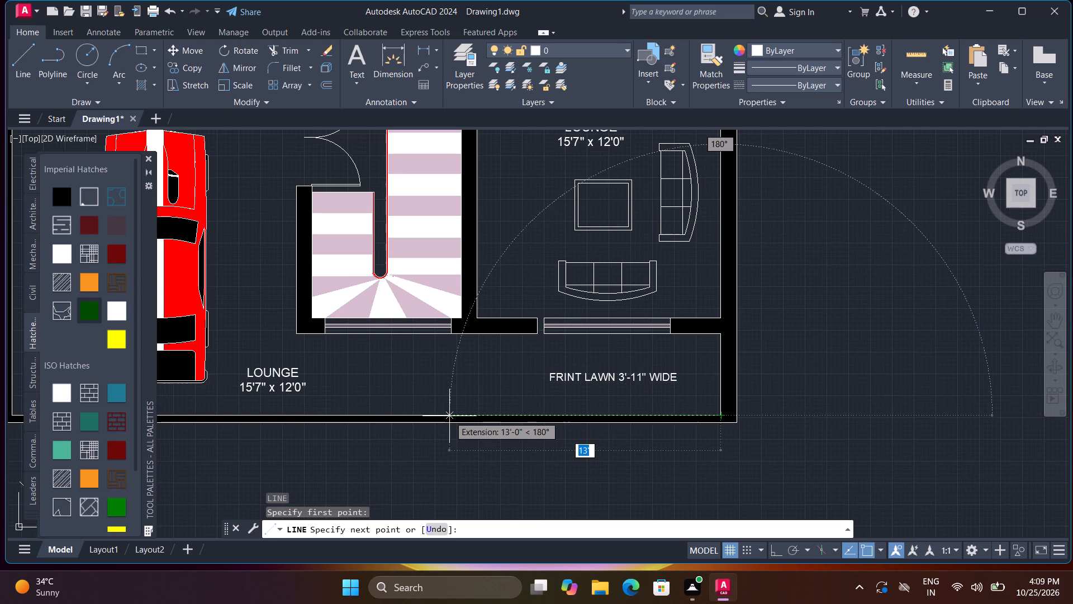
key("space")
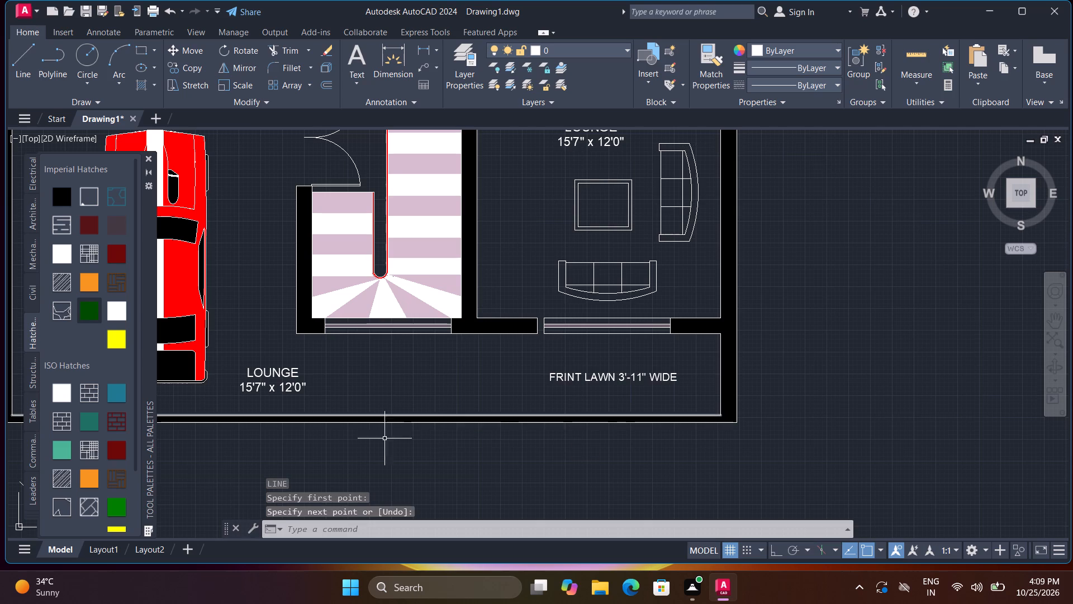
Draw a 9" by 9" corner pier outline from the boundary wall's outer southwest corner, ending on the west wall's inner face.
middle_click_drag(377, 445, 765, 409)
middle_click(765, 407)
key("space")
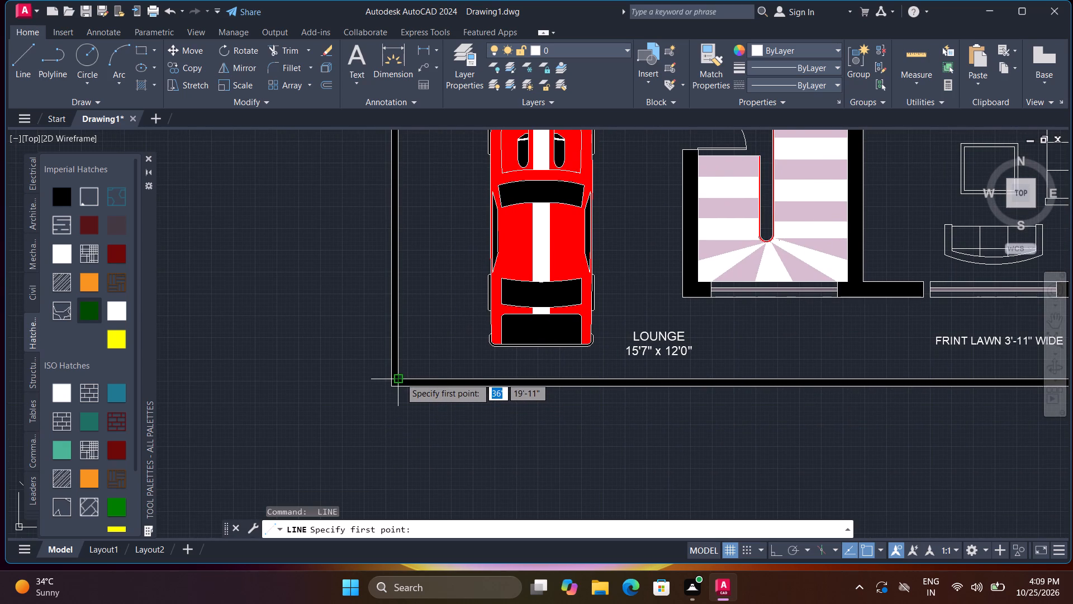
left_click(390, 388)
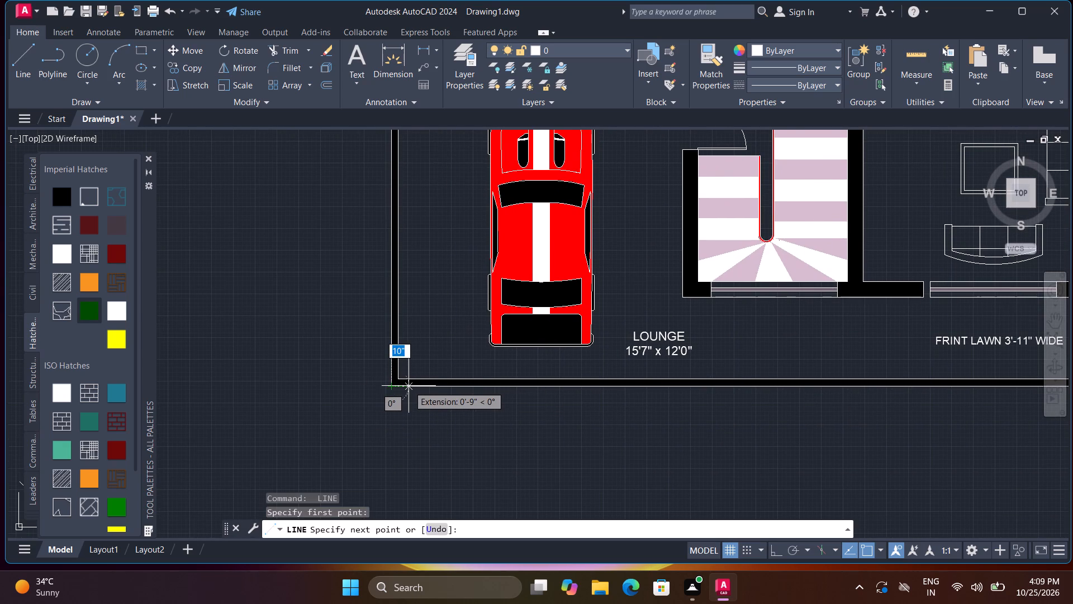
type("9\"")
key("Return")
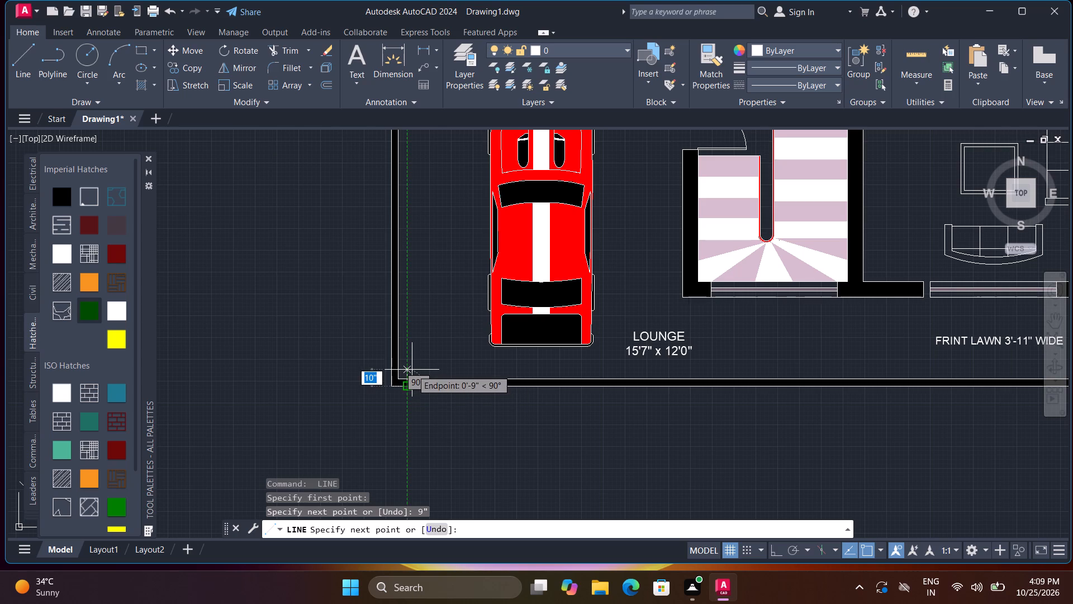
type("9\"")
key("Return")
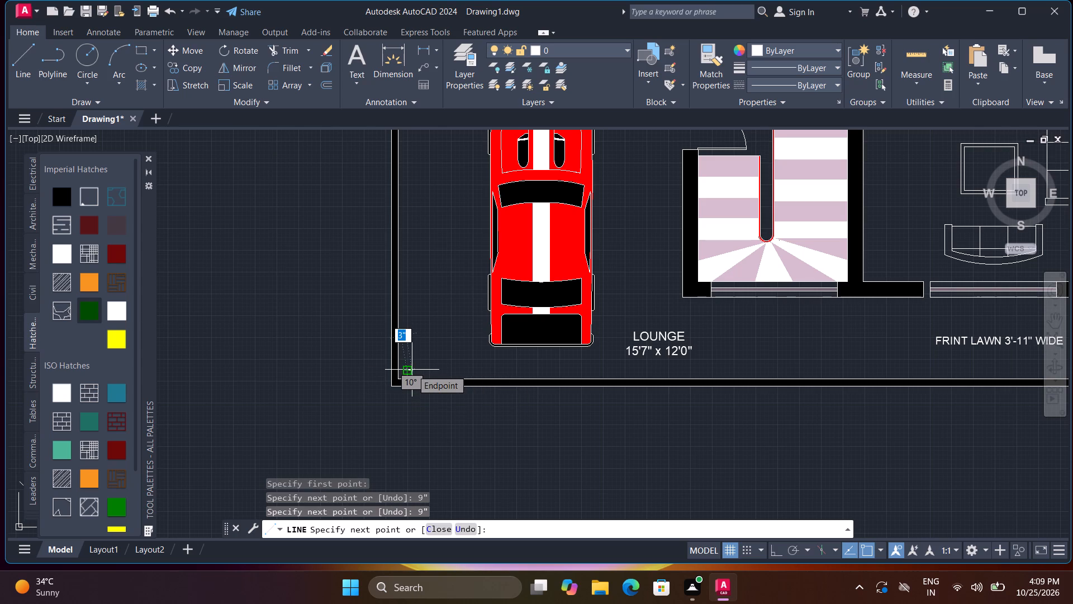
scroll(412, 370, "up", 3)
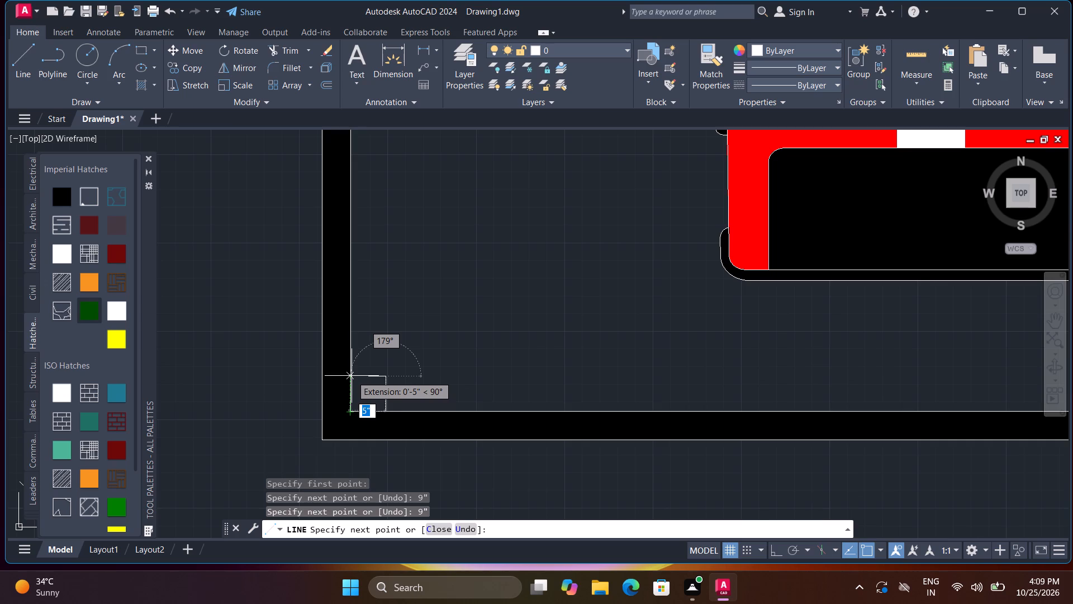
key("F9")
key("F9")
key("F8")
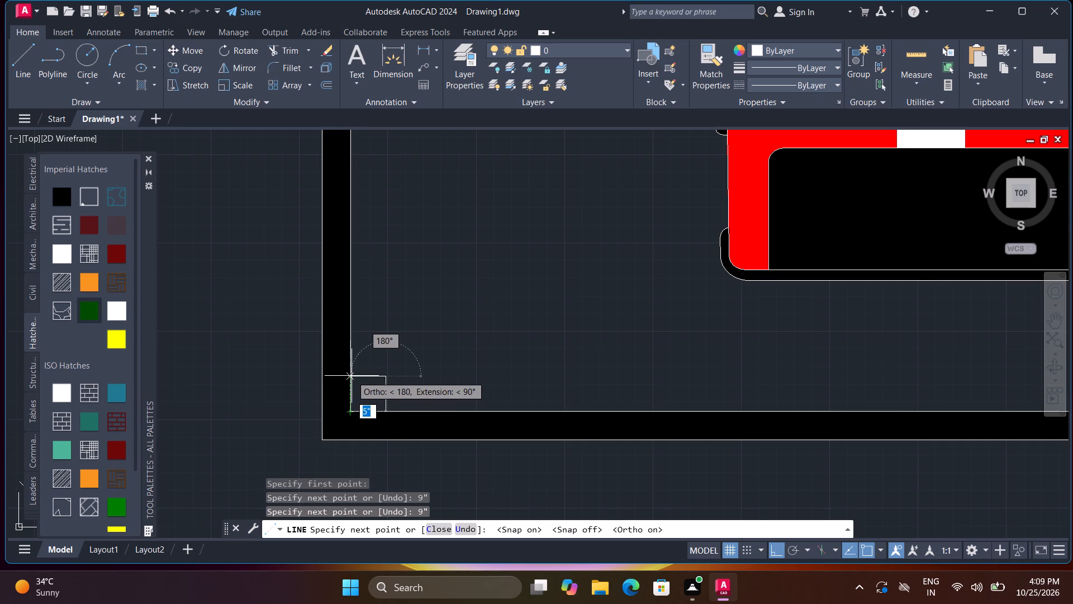
left_click(352, 376)
key("space")
Trim the two inner wall lines that run inside the southwest corner pier.
scroll(405, 380, "down", 1)
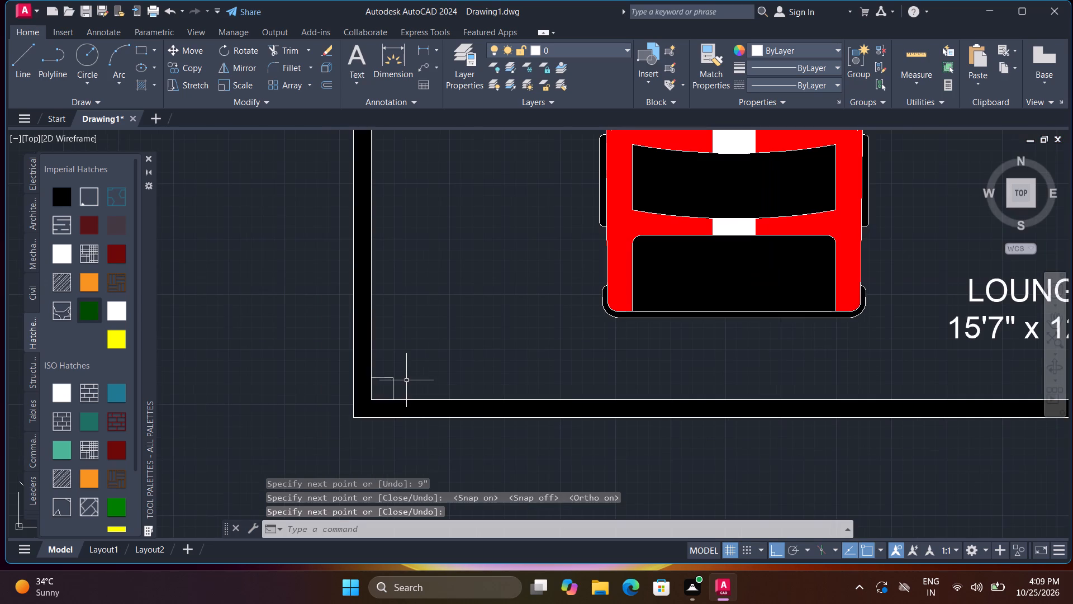
scroll(372, 402, "up", 1)
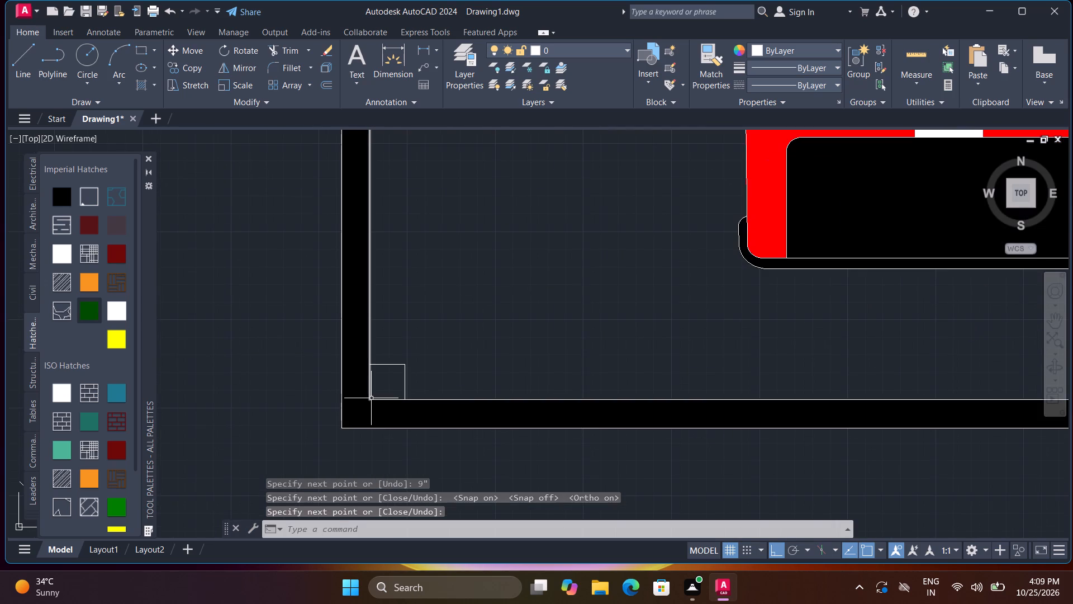
type("TR")
key("space")
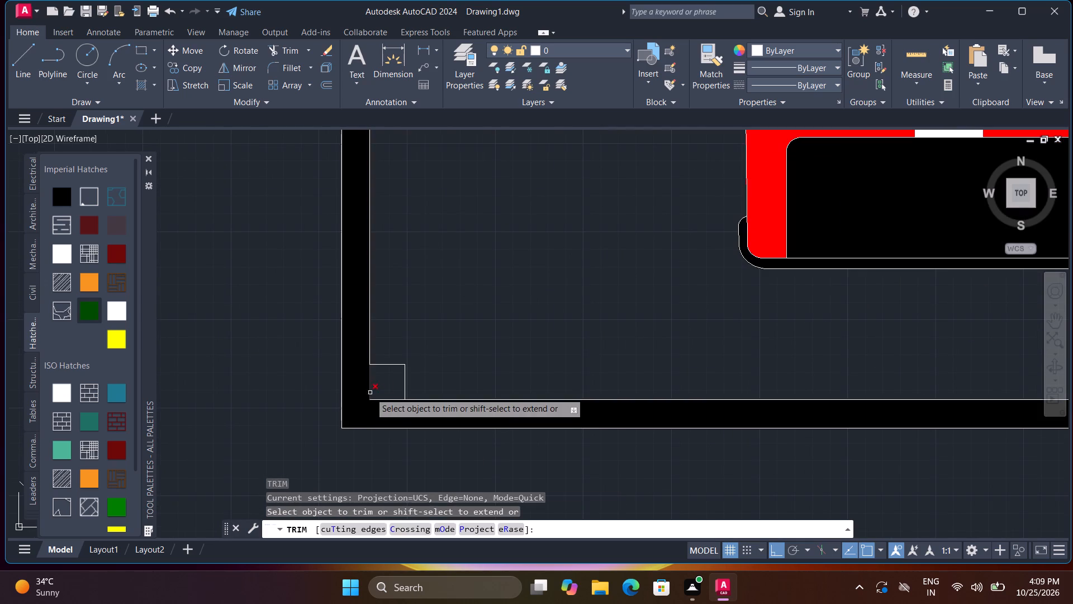
left_click(369, 391)
left_click(380, 399)
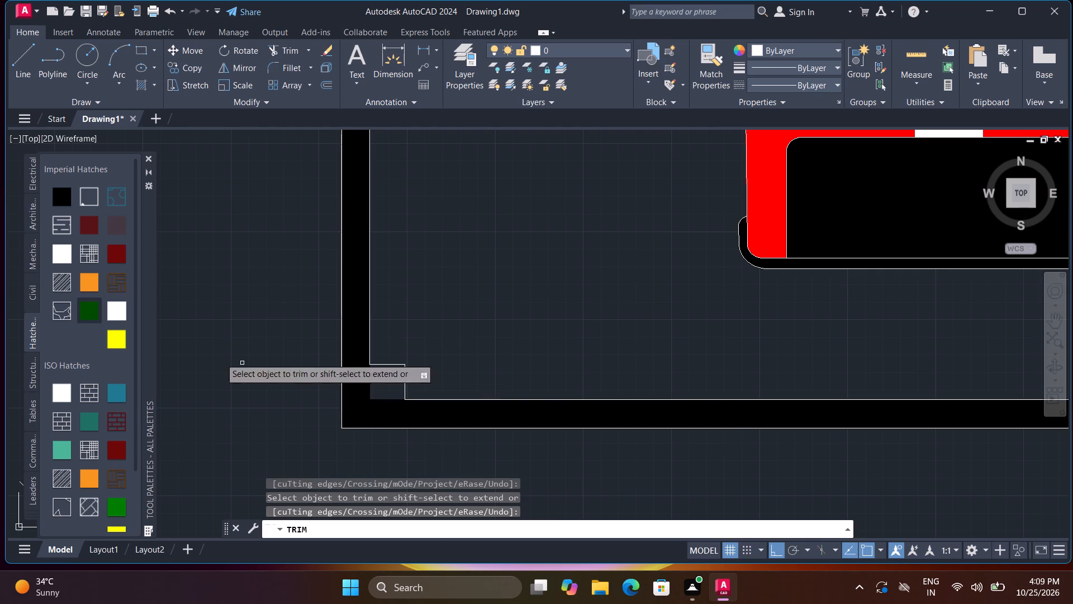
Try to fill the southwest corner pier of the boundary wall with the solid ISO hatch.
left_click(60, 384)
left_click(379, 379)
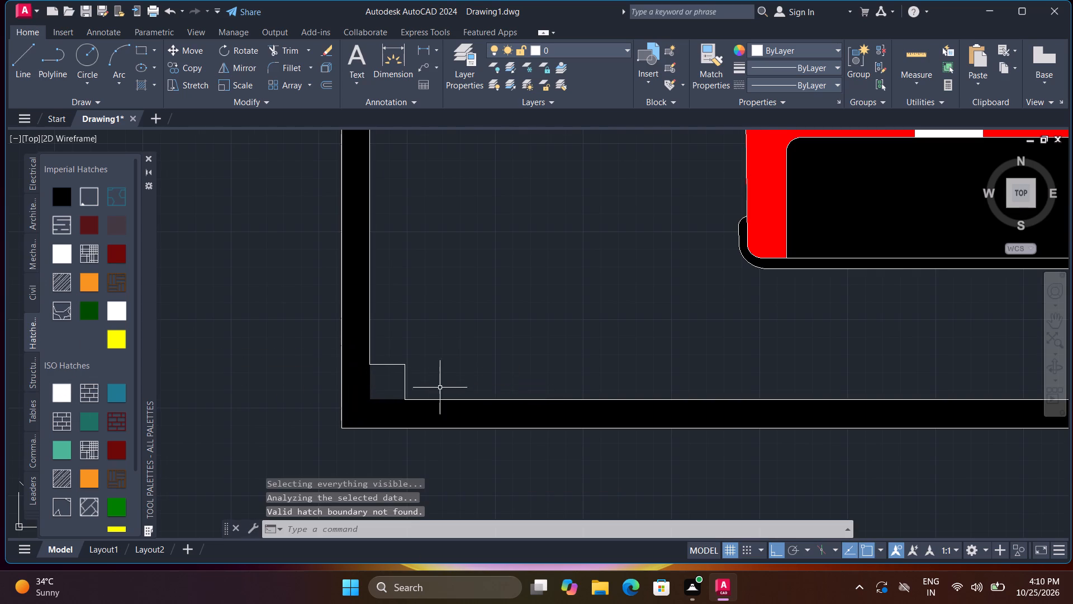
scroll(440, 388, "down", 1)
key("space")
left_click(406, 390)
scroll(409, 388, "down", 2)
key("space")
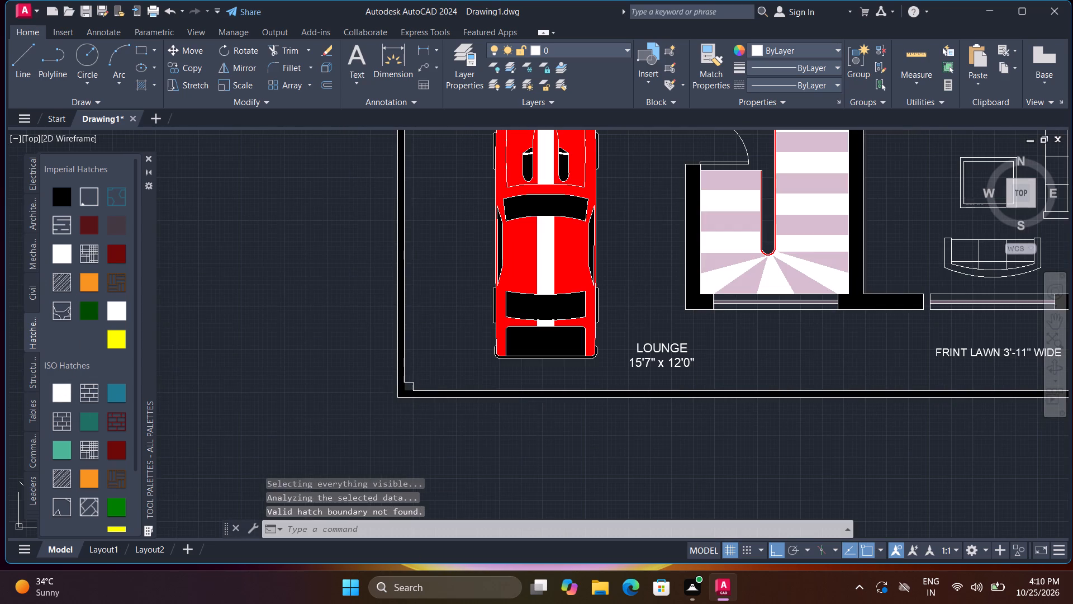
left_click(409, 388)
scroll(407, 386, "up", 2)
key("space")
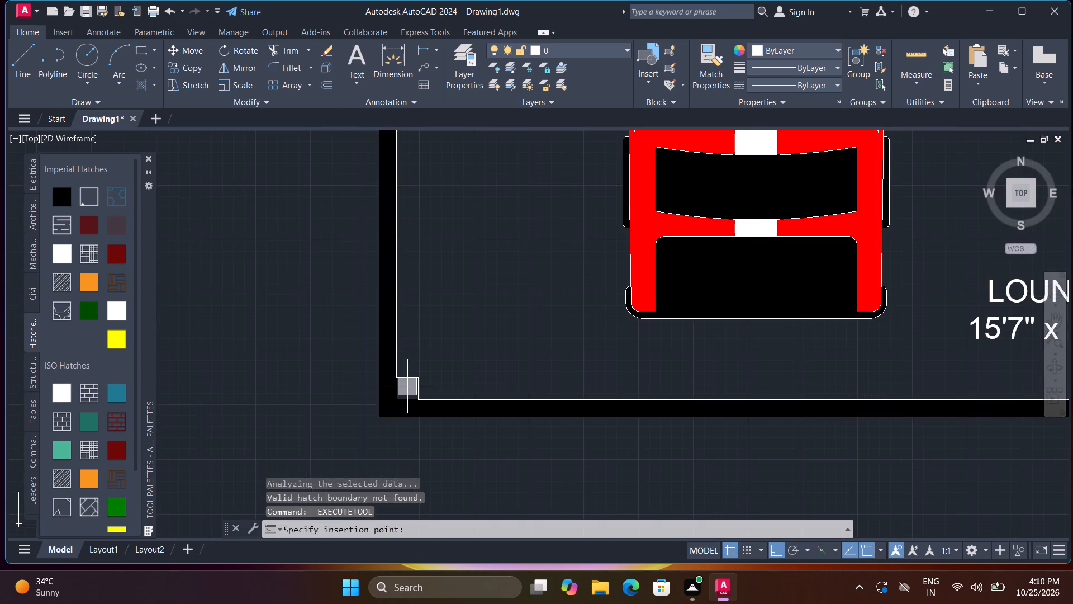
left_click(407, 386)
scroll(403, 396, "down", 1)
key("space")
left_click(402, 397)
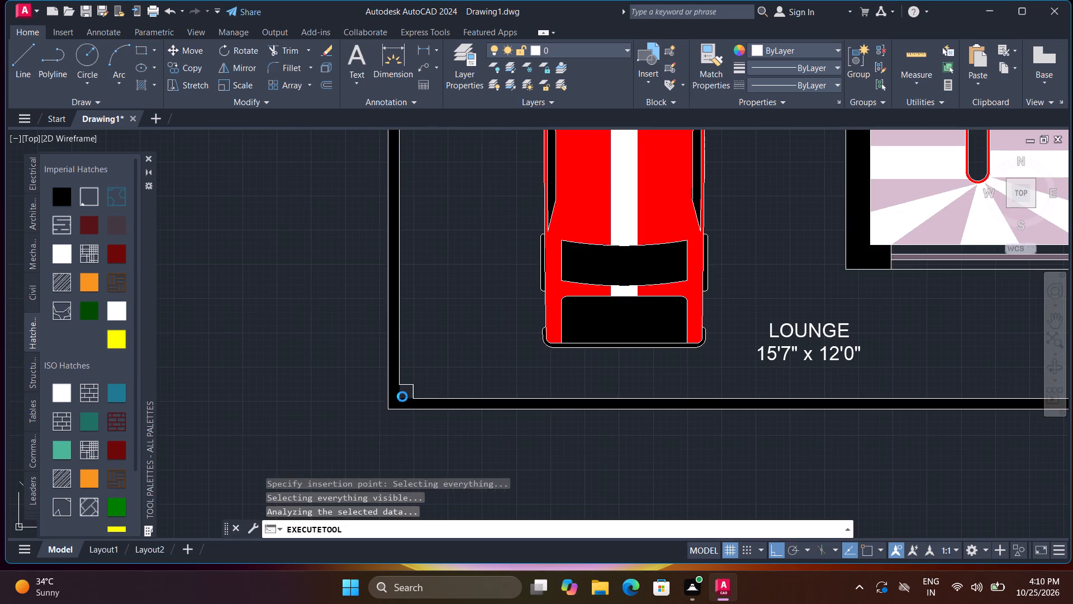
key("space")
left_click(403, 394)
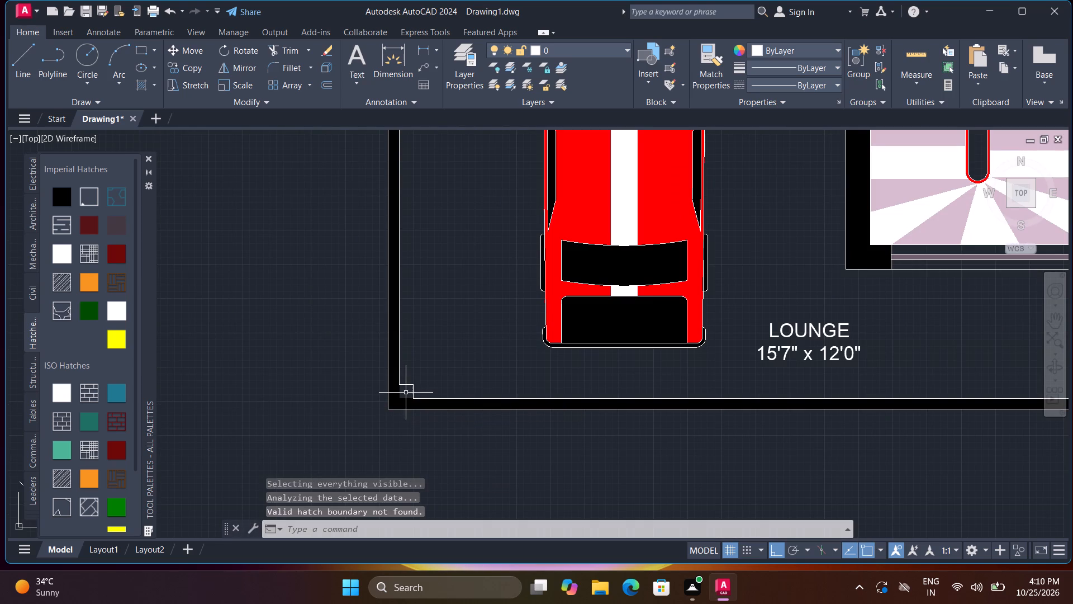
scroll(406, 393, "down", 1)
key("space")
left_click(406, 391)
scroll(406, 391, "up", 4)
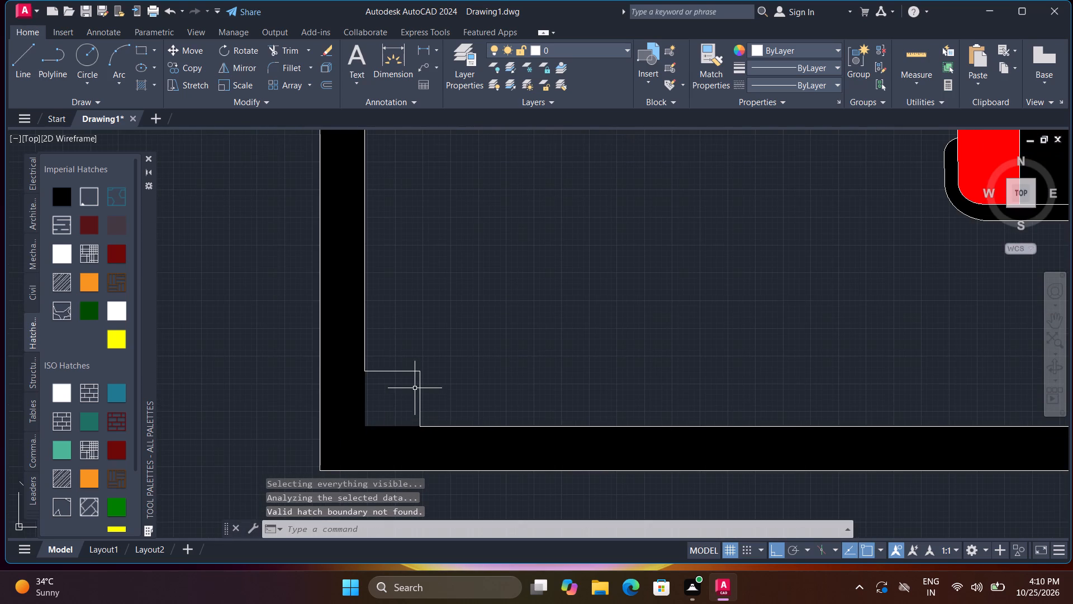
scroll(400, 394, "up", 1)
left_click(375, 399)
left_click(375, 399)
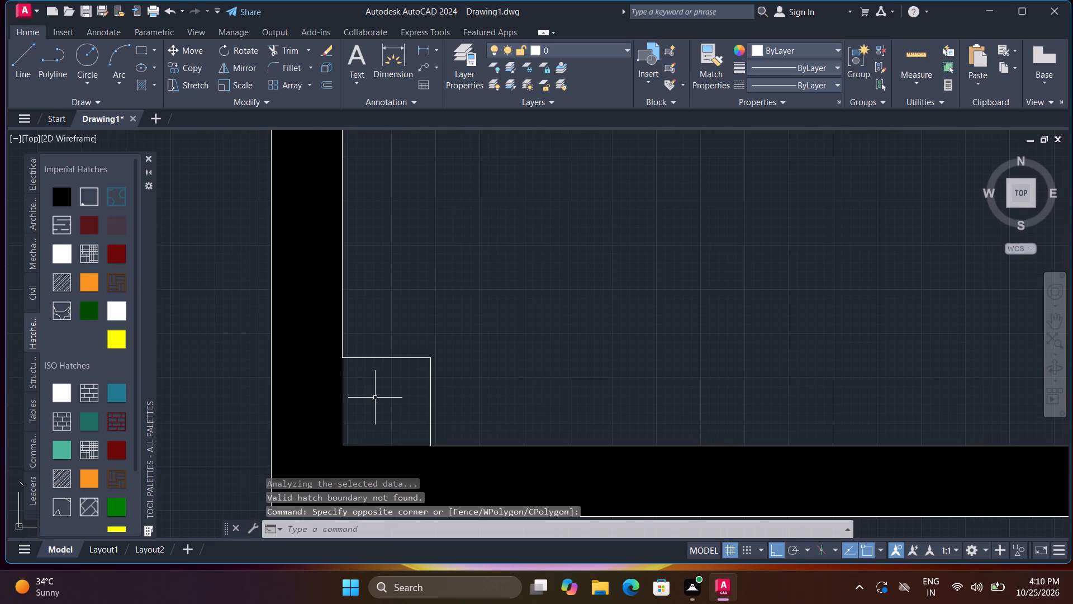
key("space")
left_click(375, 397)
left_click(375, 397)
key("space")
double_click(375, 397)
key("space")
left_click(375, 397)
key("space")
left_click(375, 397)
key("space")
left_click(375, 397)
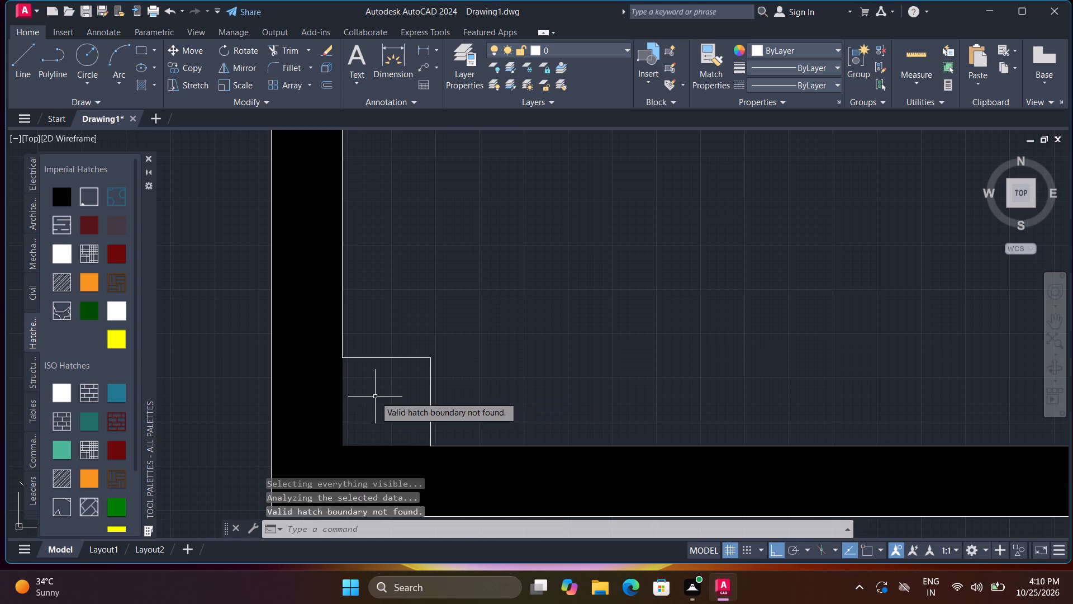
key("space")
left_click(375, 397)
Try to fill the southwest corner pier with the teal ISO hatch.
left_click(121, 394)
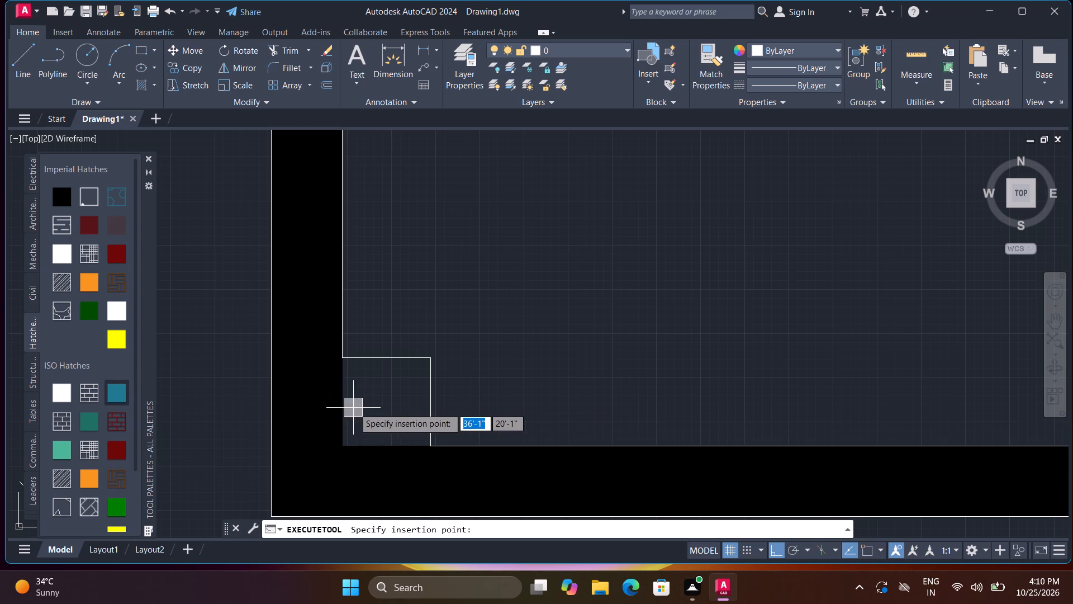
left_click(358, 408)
Fill the southwest corner pier of the boundary wall with the solid ISO hatch.
left_click(67, 396)
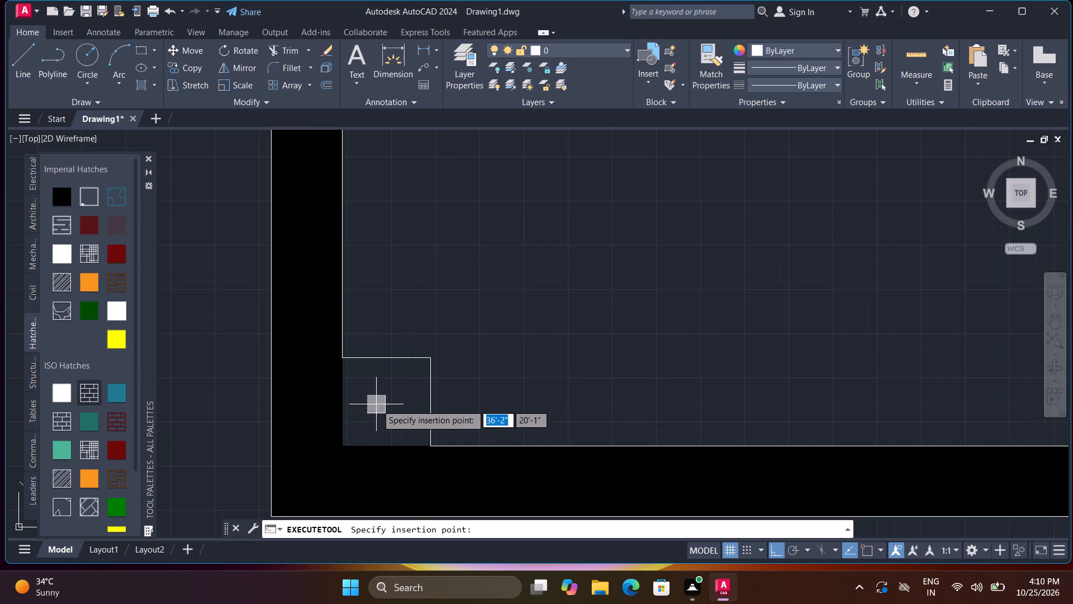
left_click(377, 404)
key("space")
scroll(382, 402, "down", 4)
left_click(383, 402)
scroll(383, 402, "down", 3)
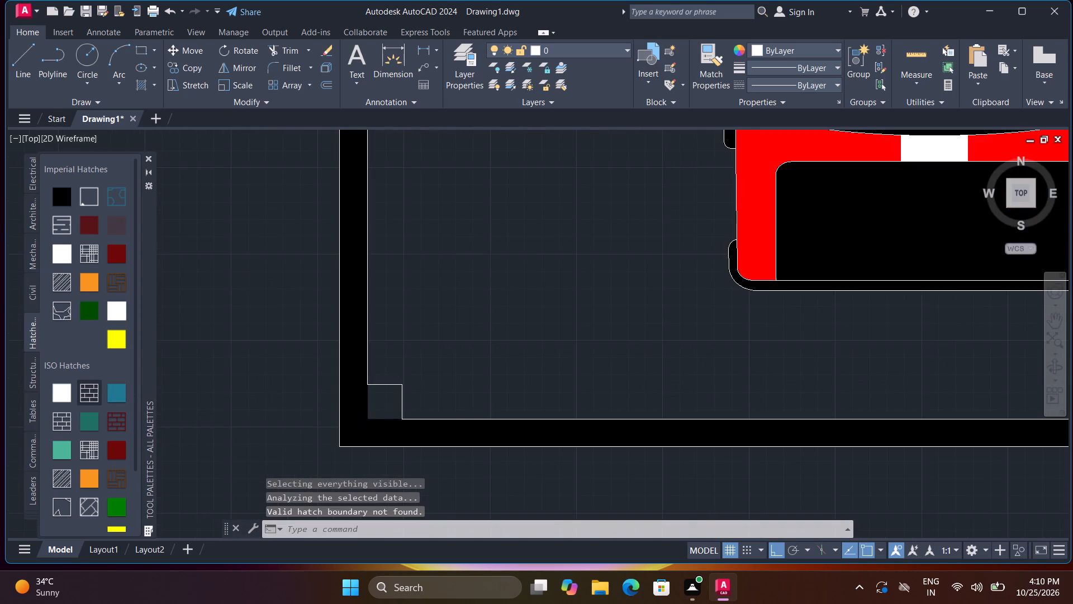
key("space")
left_click(383, 402)
scroll(383, 402, "down", 4)
key("space")
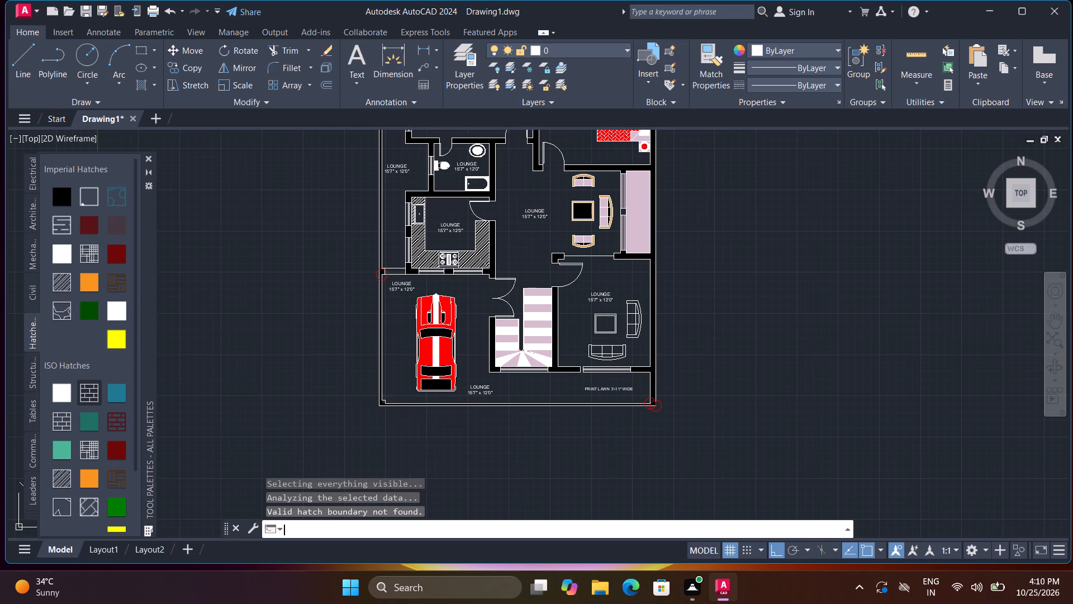
left_click(383, 402)
scroll(383, 402, "down", 3)
key("space")
left_click(383, 402)
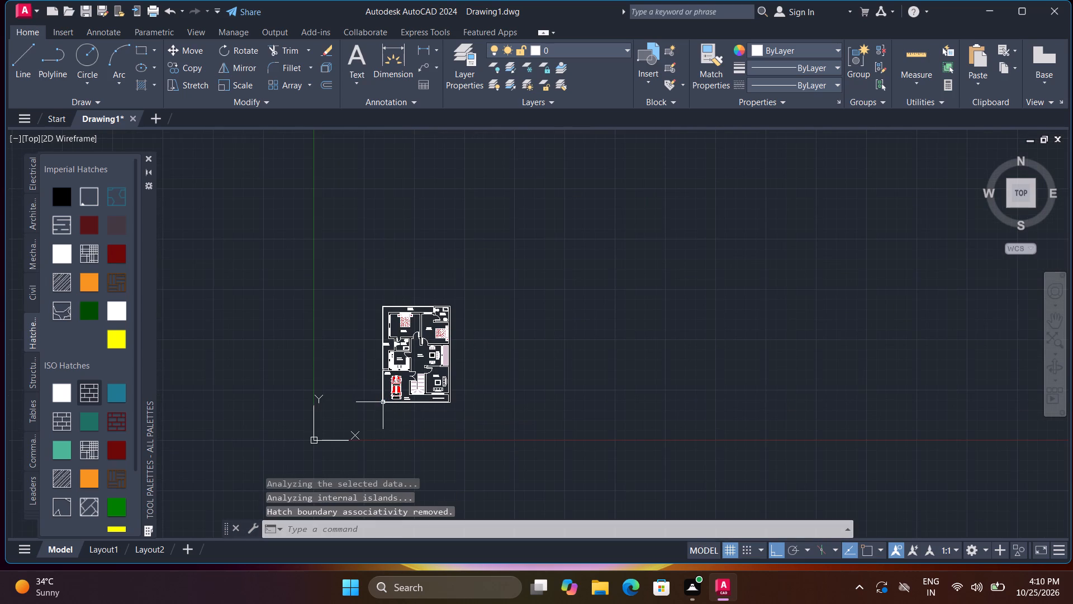
scroll(383, 402, "up", 10)
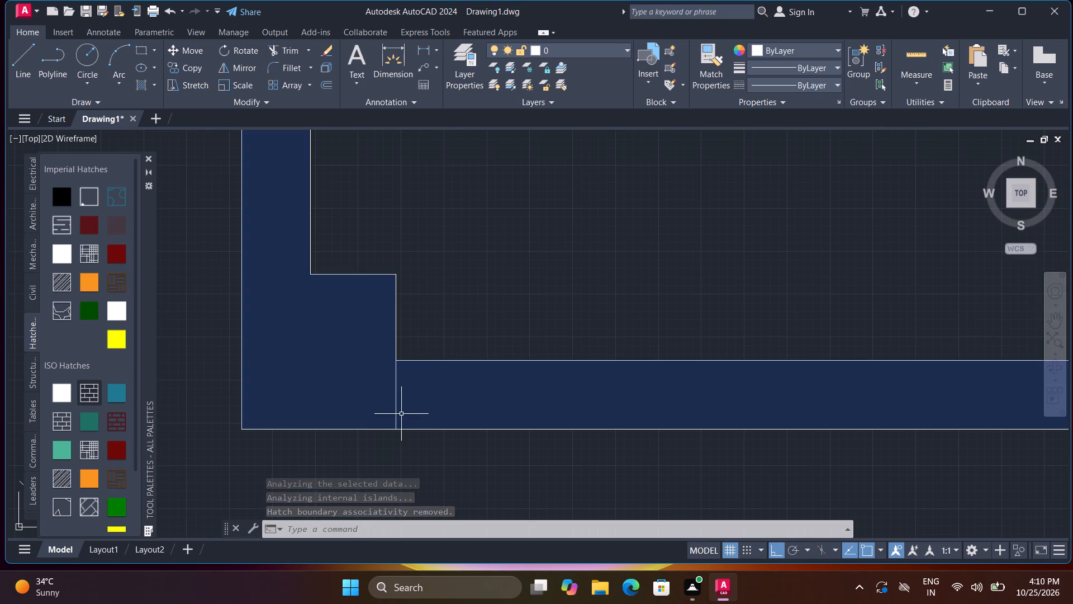
scroll(440, 458, "down", 2)
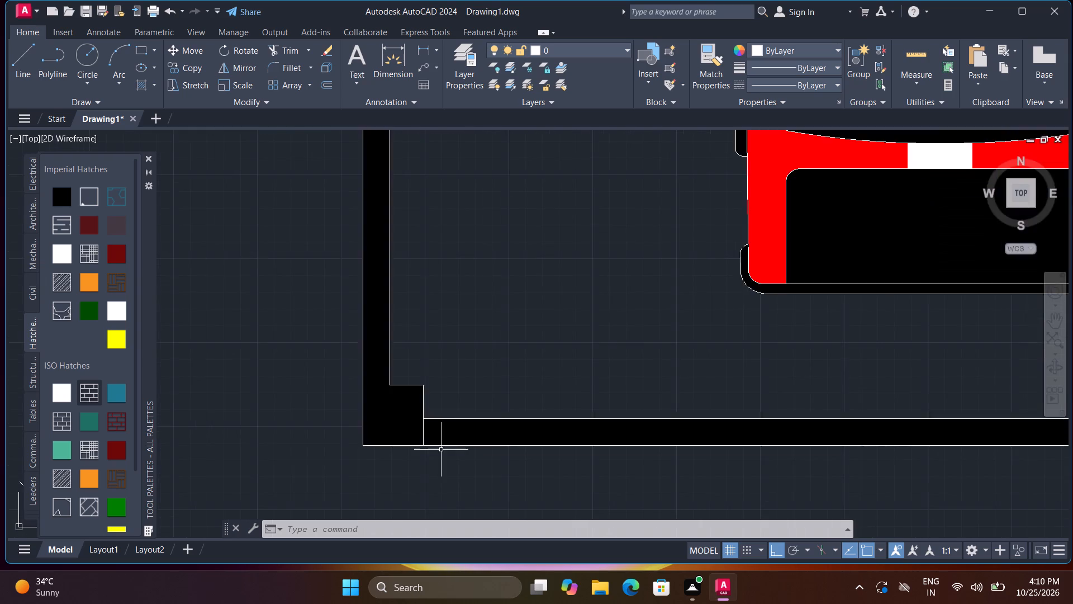
Draw a 12' line east along the boundary wall's outer south edge, starting at the southwest pier's southeast corner.
scroll(443, 447, "down", 1)
type("L")
key("space")
middle_click_drag(494, 449, 289, 443)
middle_click(284, 441)
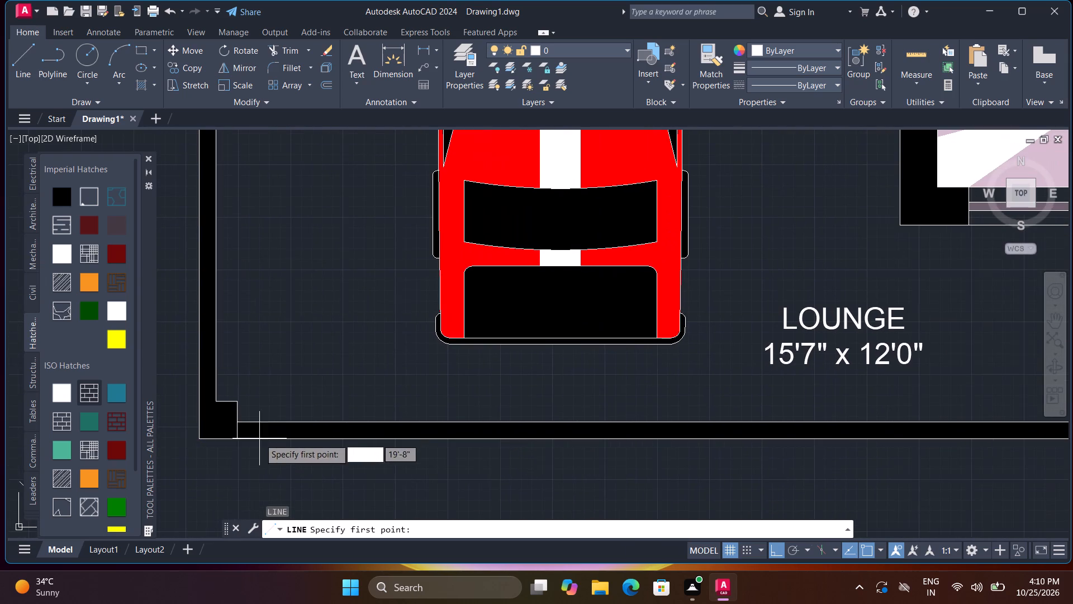
left_click(240, 436)
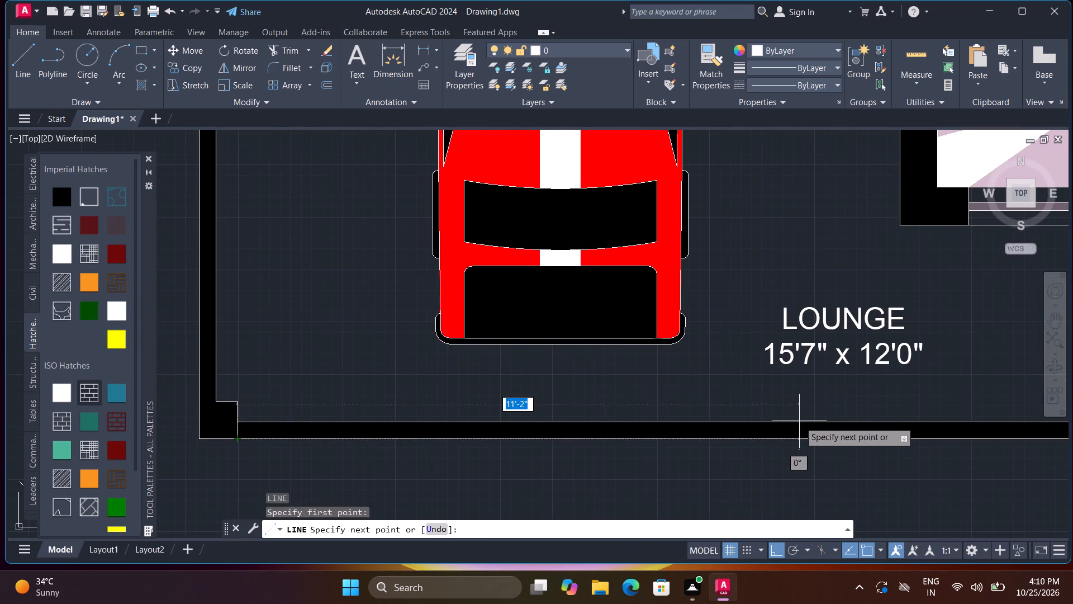
key("1")
key("2")
key("apostrophe")
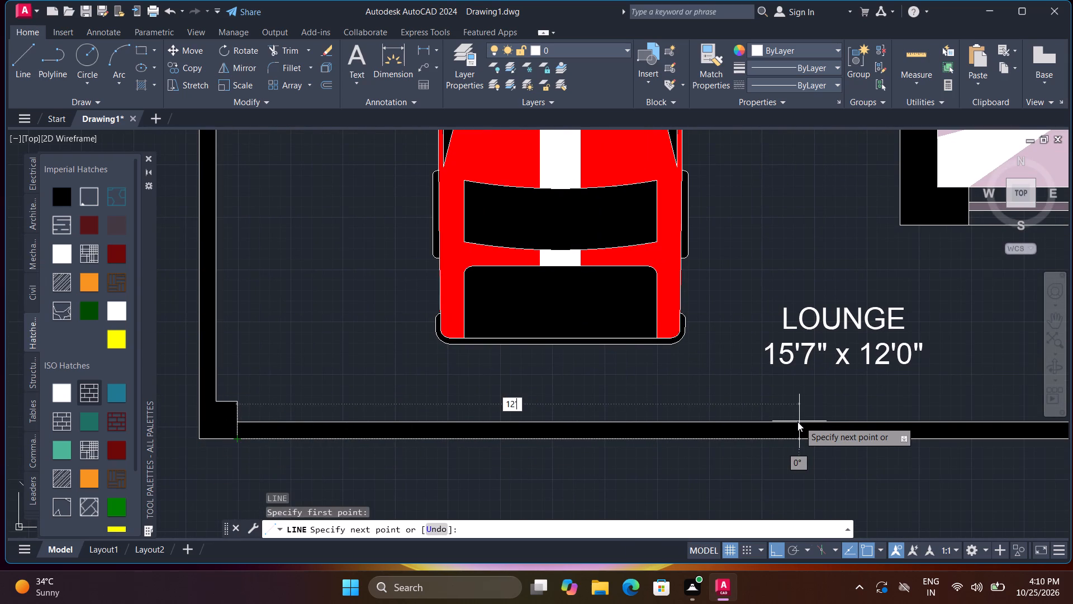
key("Return")
Continue from the 12' line's east end with a 9" by 9" pier outline running north, east and back south.
middle_click_drag(911, 465, 618, 409)
scroll(668, 411, "down", 2)
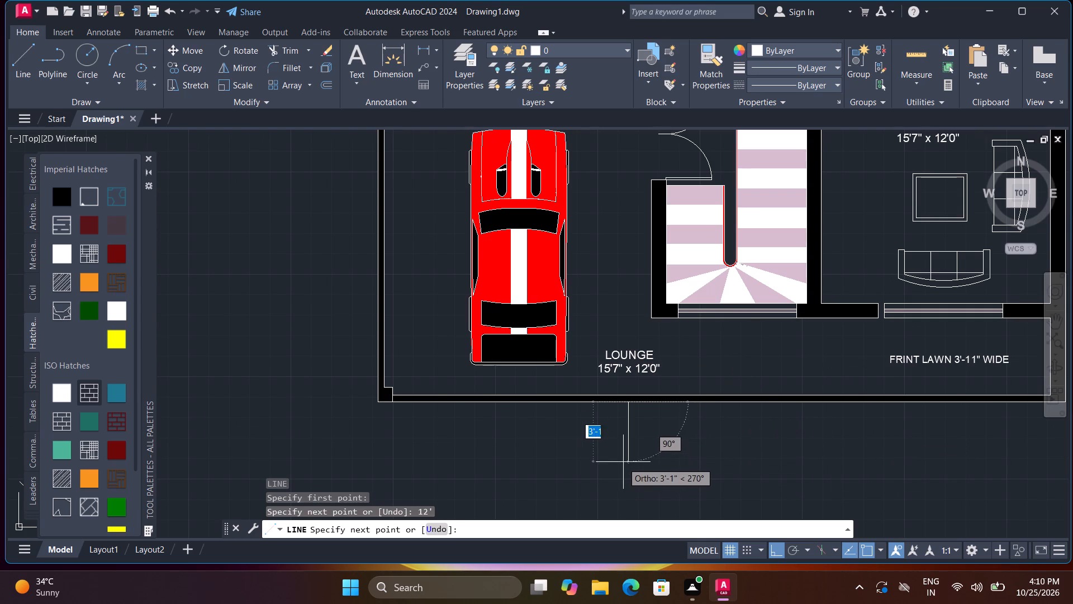
middle_click_drag(624, 439, 628, 470)
scroll(610, 419, "up", 2)
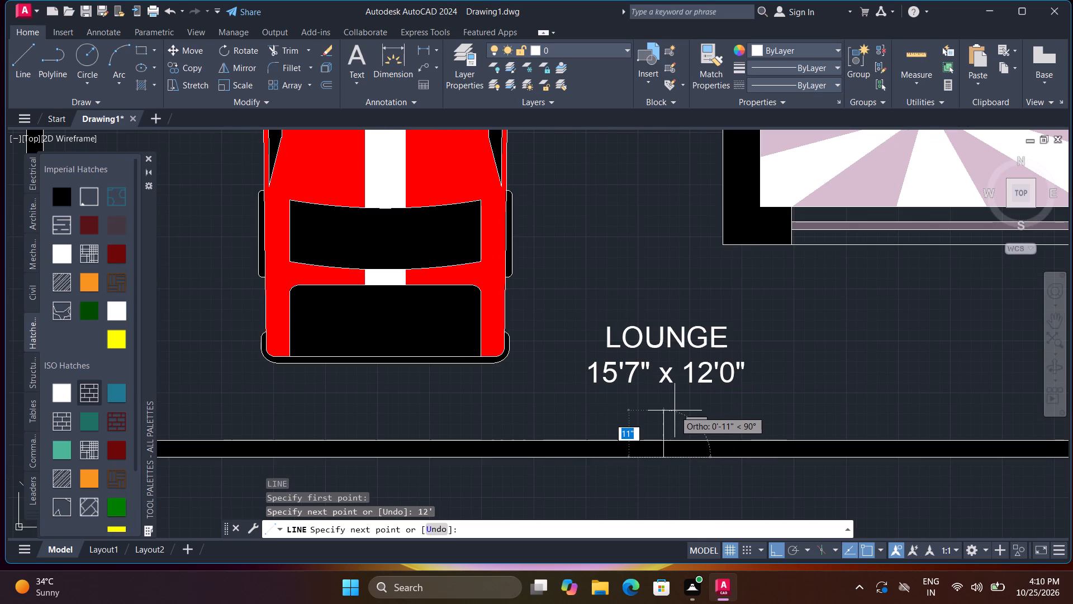
type("9\"")
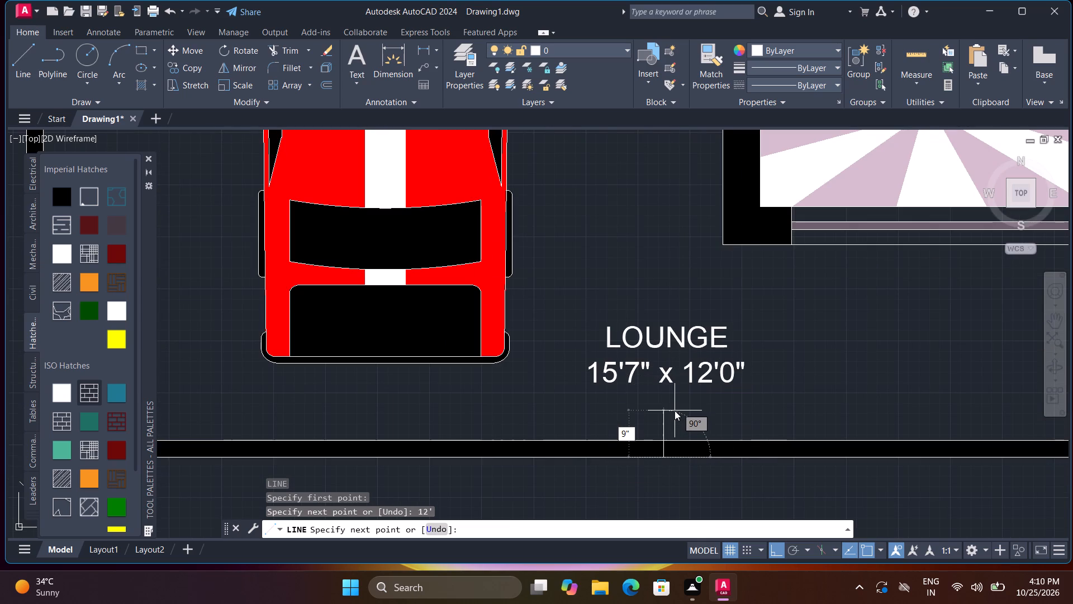
key("Return")
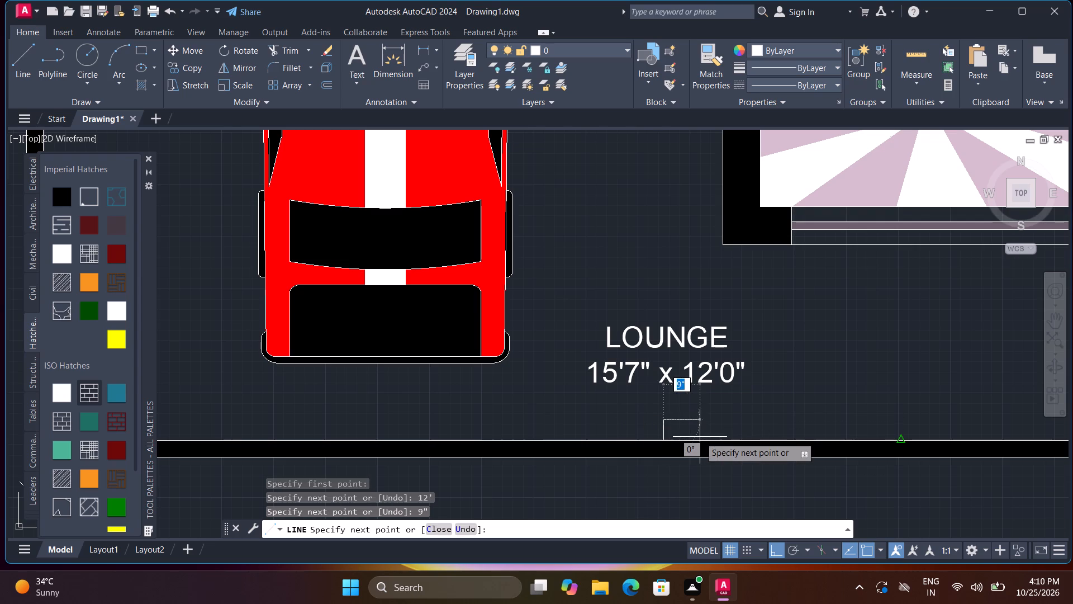
type("9\"")
key("Return")
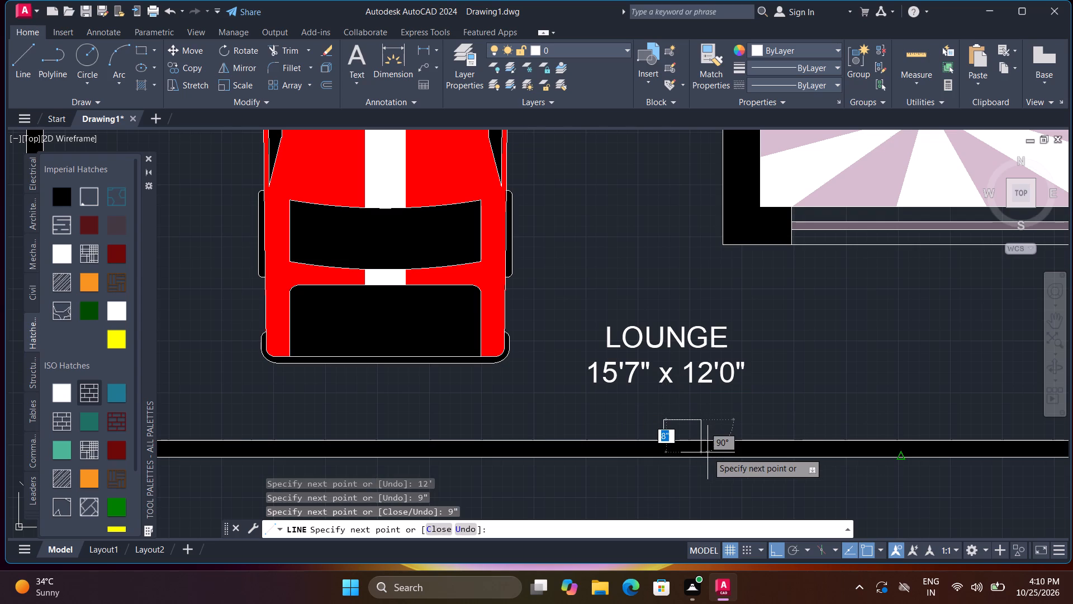
scroll(706, 452, "up", 2)
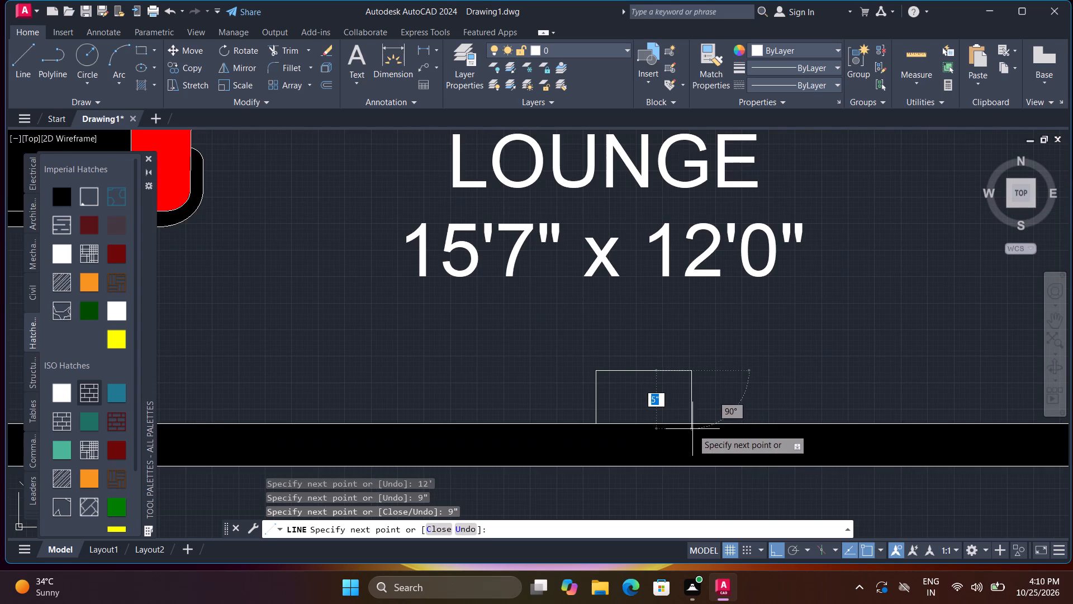
type("9\"")
key("Return")
key("space")
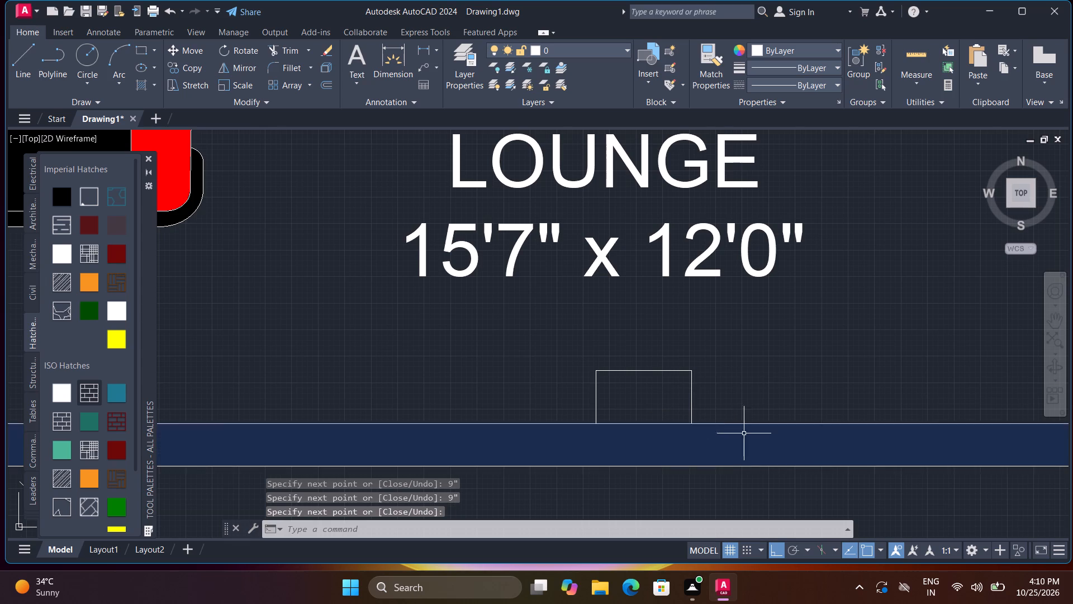
Trim the inner south wall line that runs inside the new 9" pier.
scroll(656, 427, "up", 1)
type("TR")
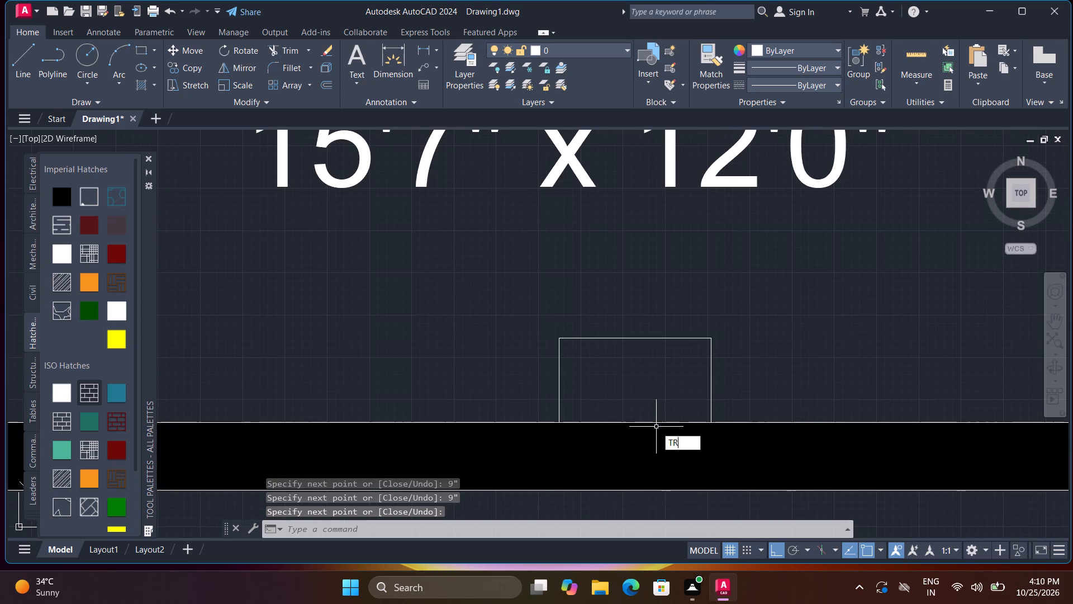
key("space")
left_click(652, 423)
scroll(654, 422, "down", 3)
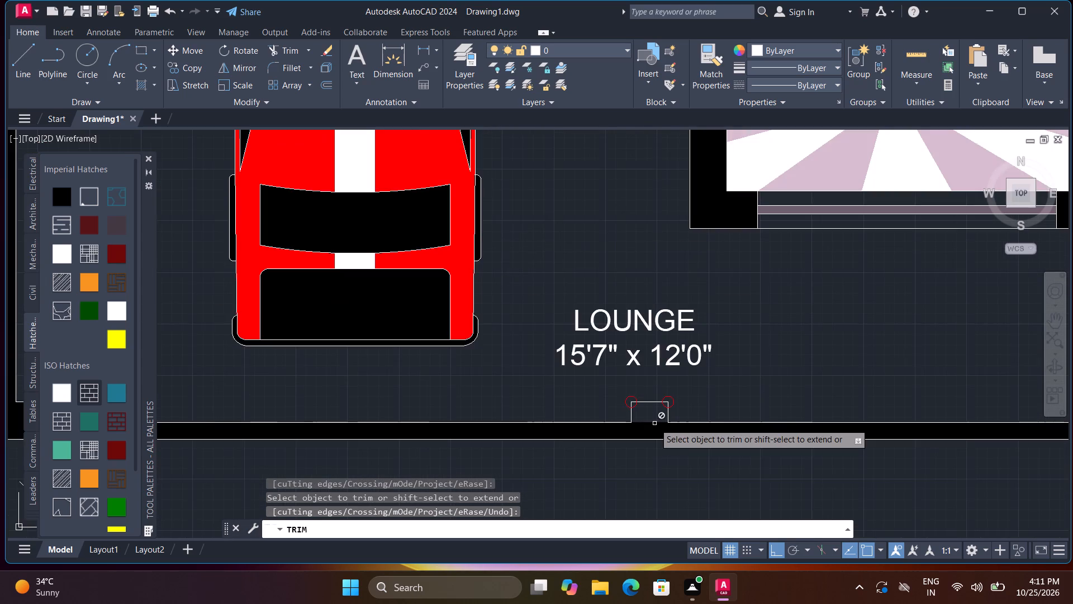
scroll(654, 423, "down", 2)
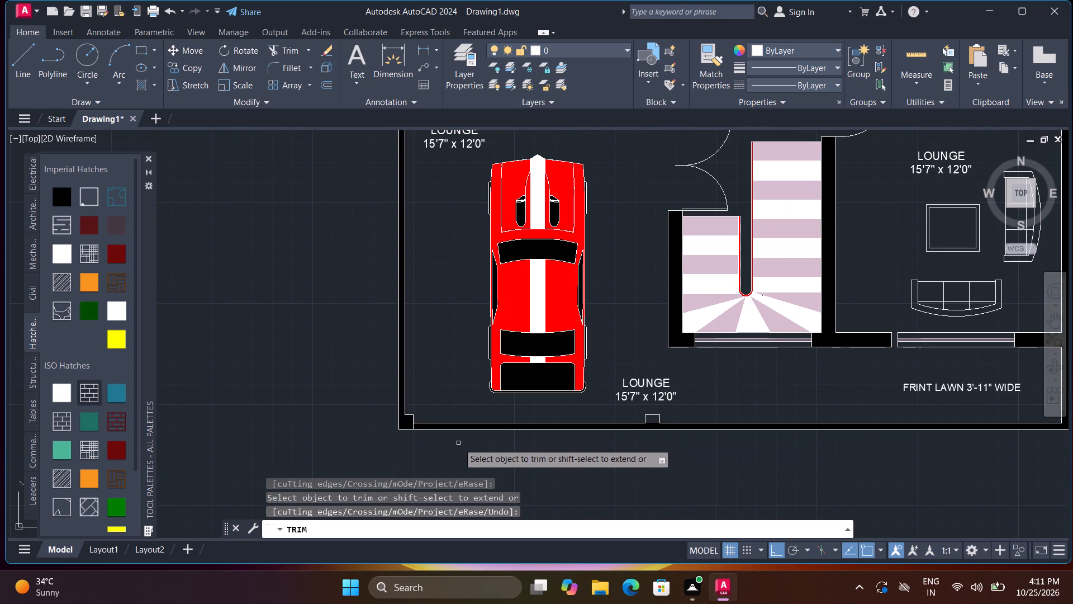
Fill the new south wall pier with the solid ISO hatch.
left_click(63, 390)
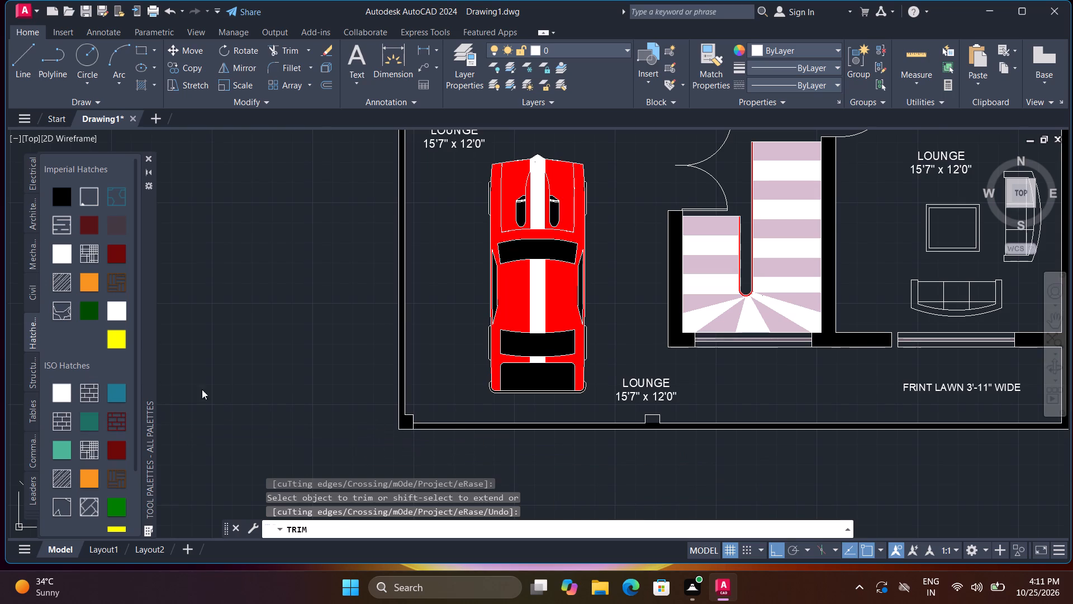
left_click(653, 418)
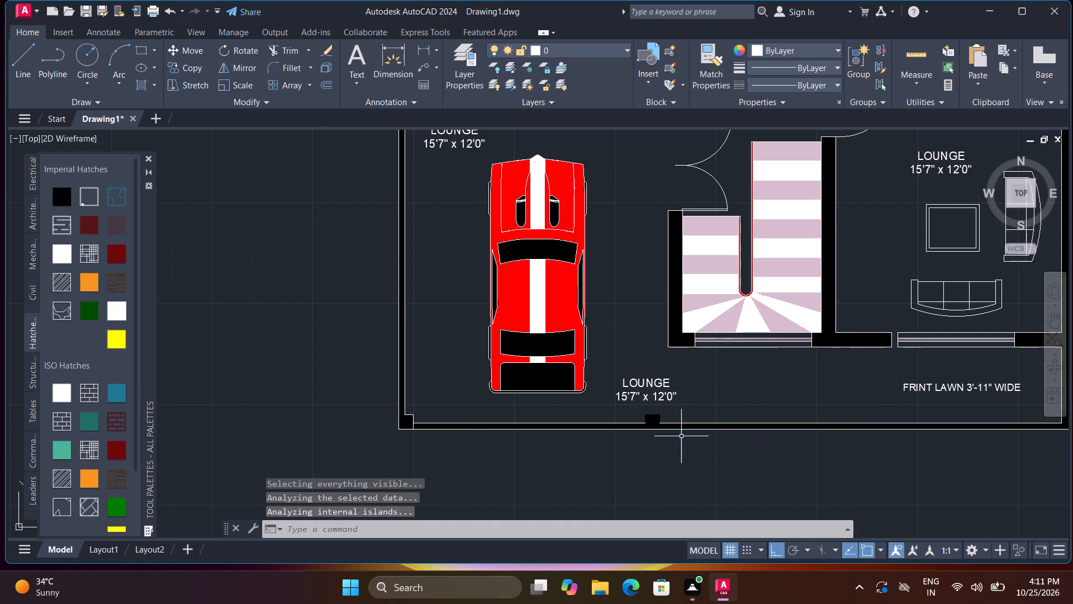
Draw a line across the south wall's thickness along the new pier's west side, from inner face to outer face.
scroll(657, 438, "up", 1)
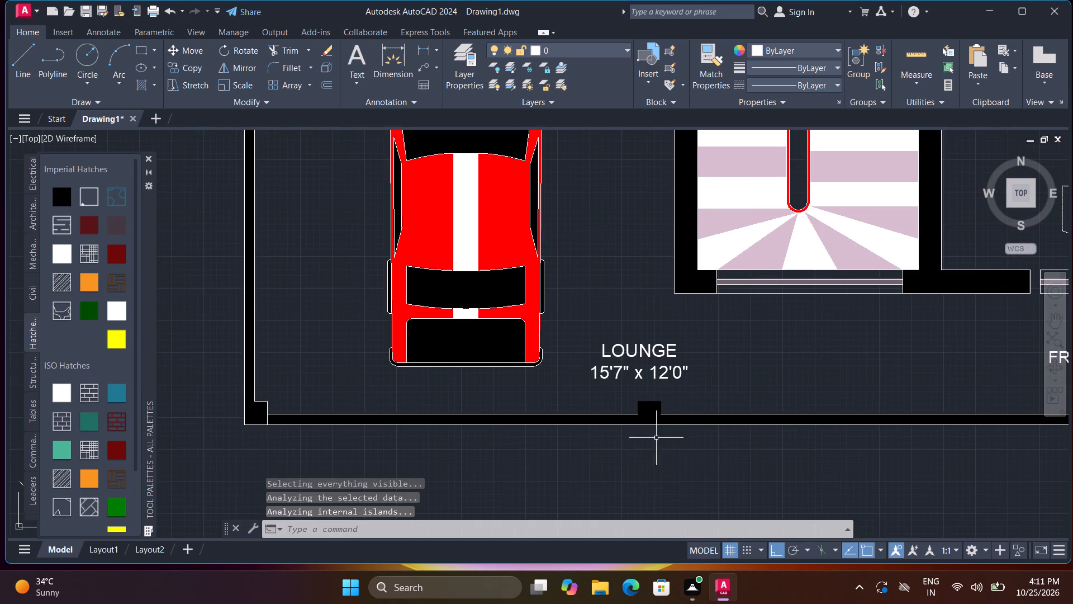
scroll(636, 433, "up", 2)
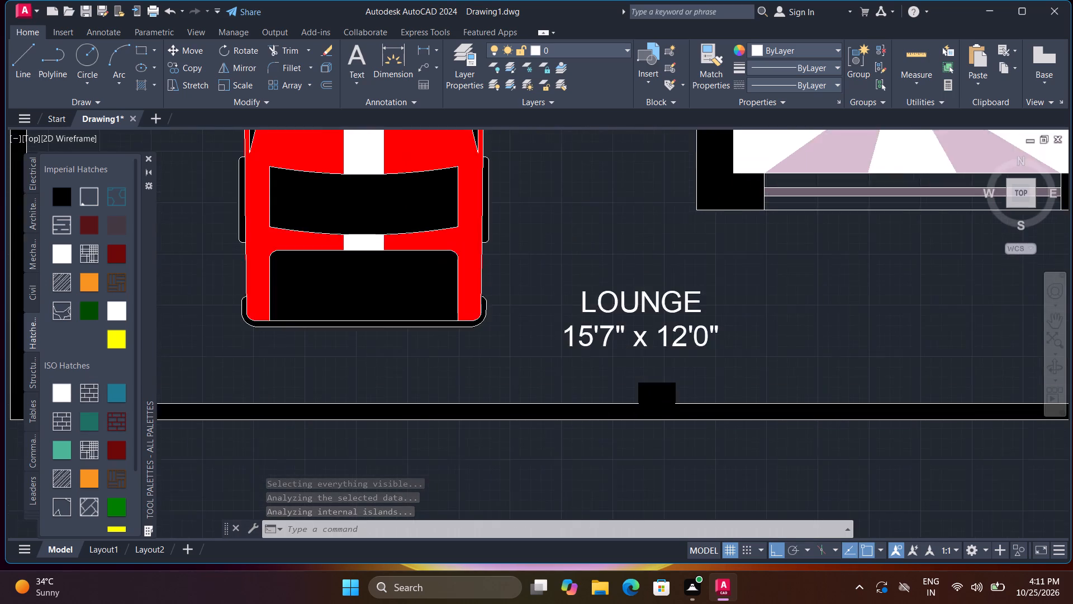
key("l")
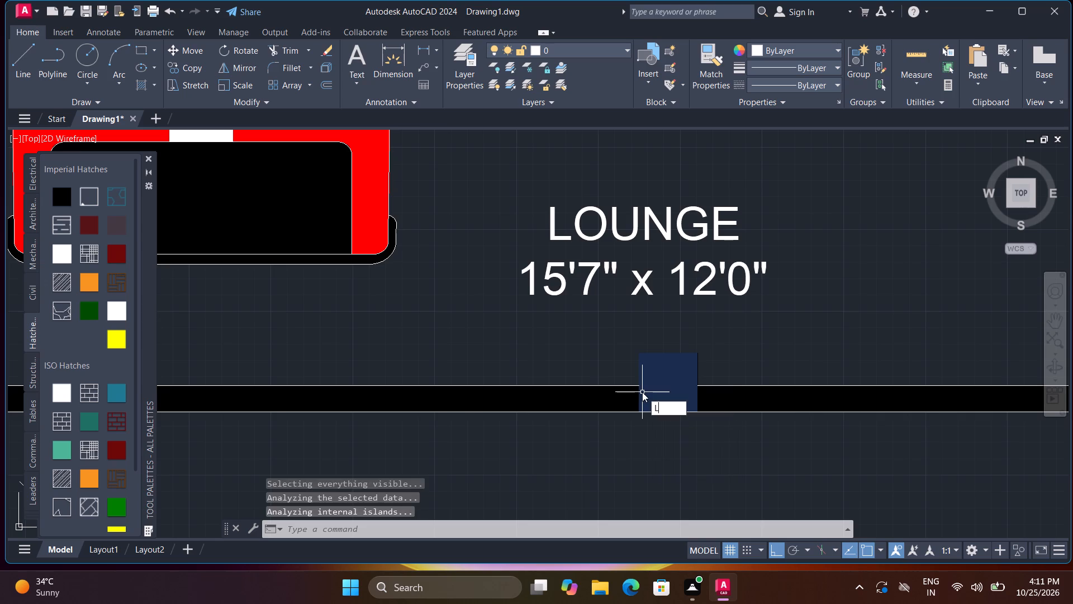
key("space")
left_click(642, 389)
left_click(642, 413)
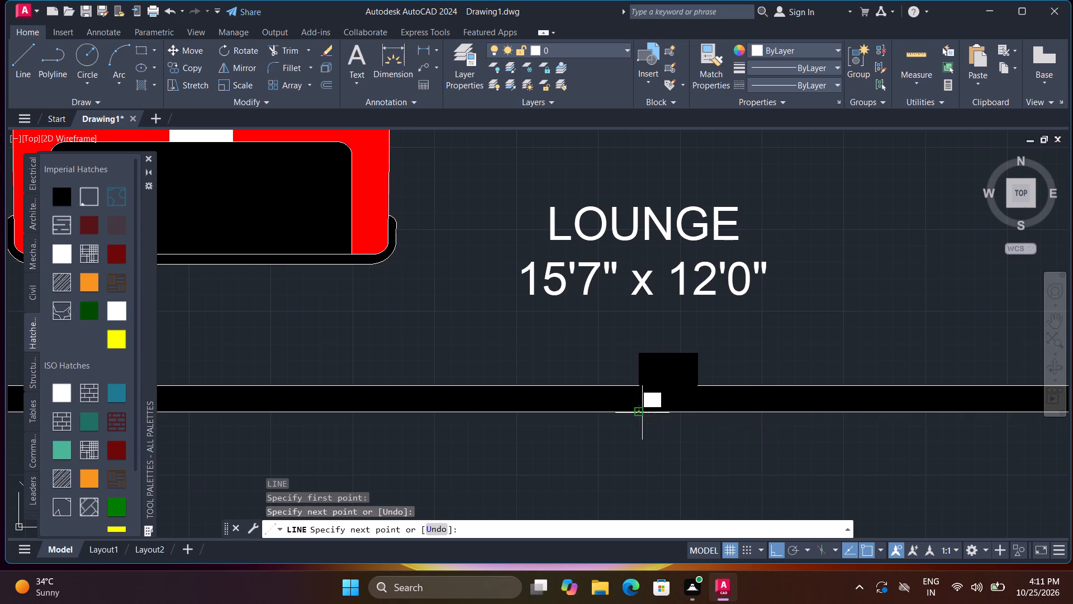
key("space")
scroll(595, 399, "down", 3)
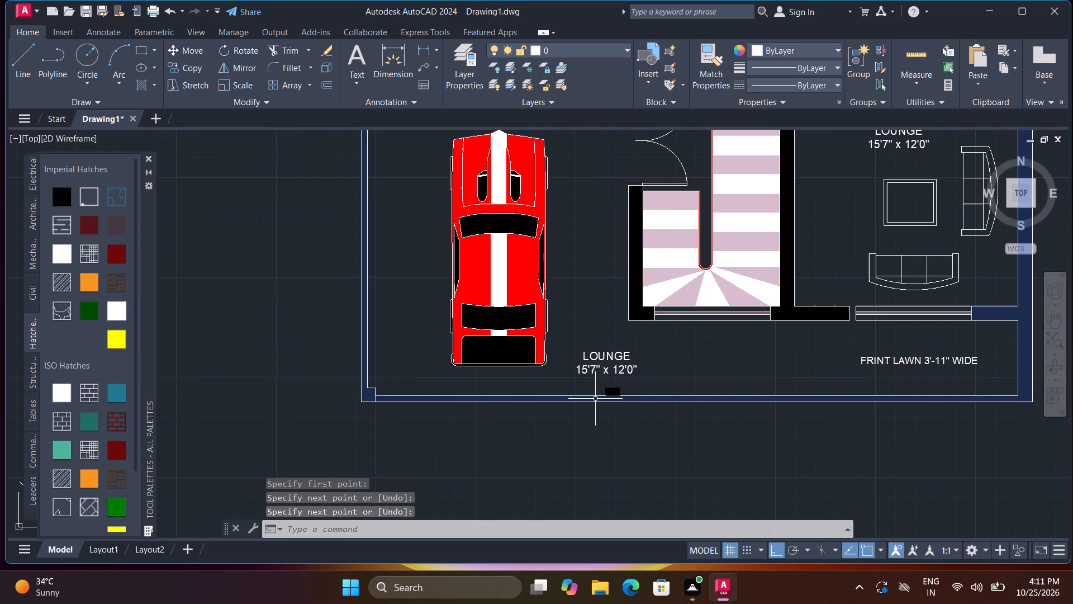
Delete the topmost solid hatch filling the boundary wall around the plan.
left_click(595, 399)
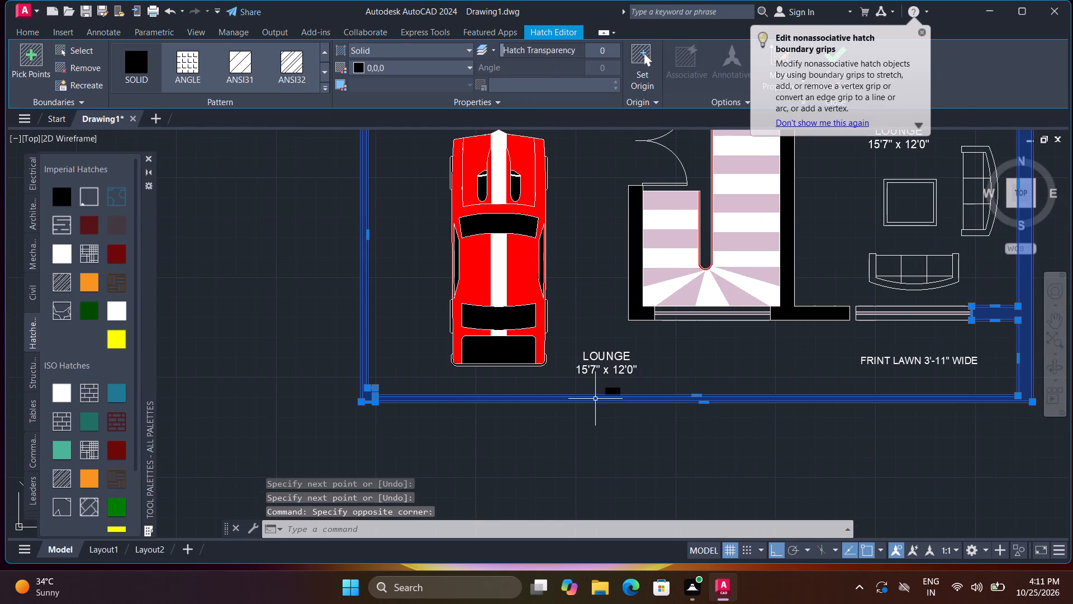
key("Escape")
key("Escape")
key("Escape")
key("Escape")
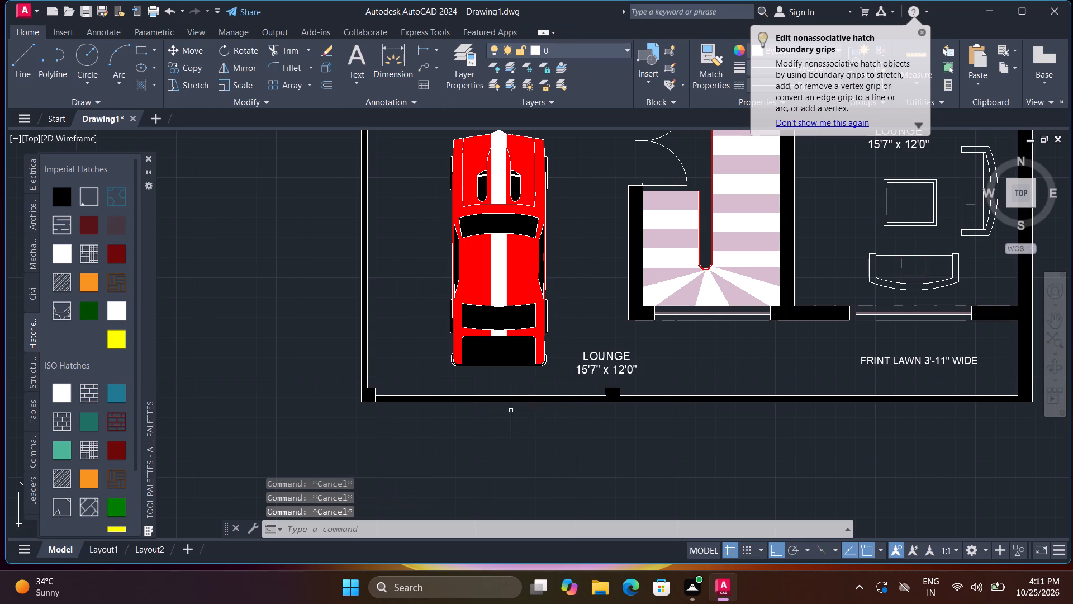
key("Escape")
scroll(505, 410, "up", 2)
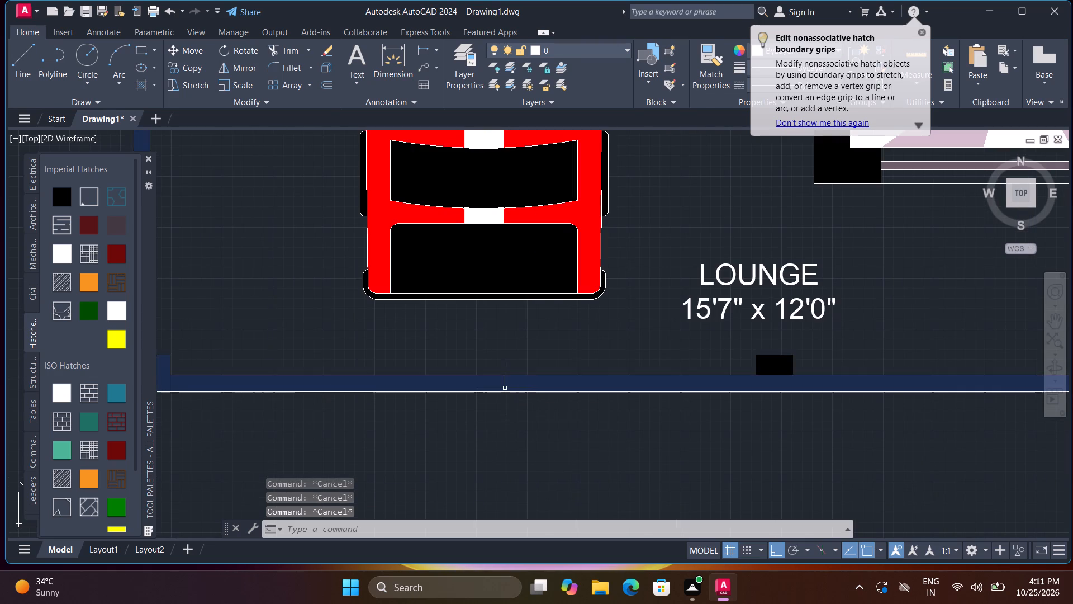
left_click(505, 388)
key("Delete")
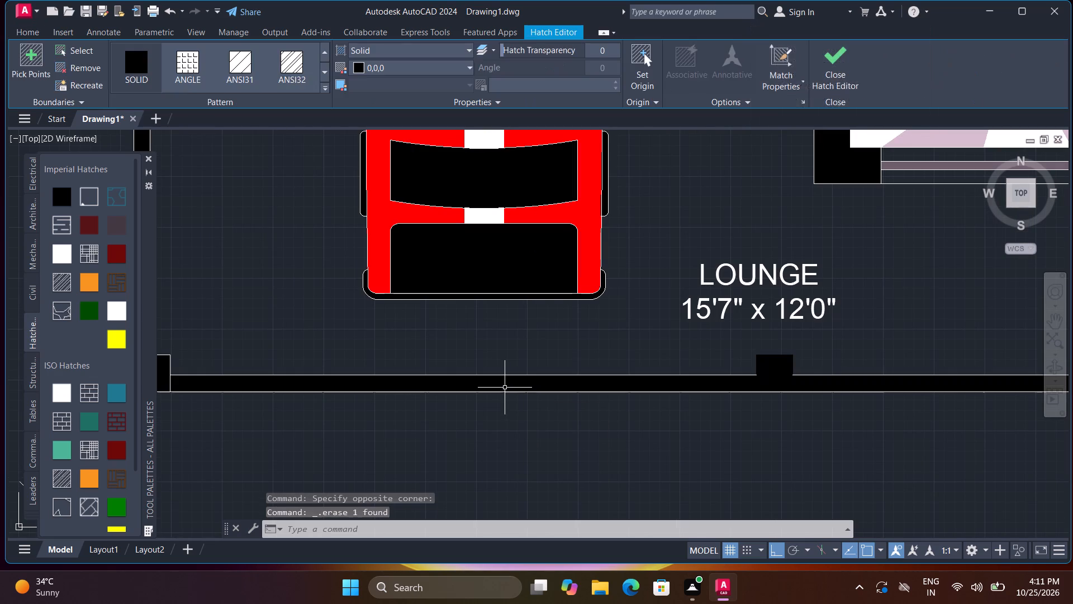
Delete the remaining overlapping solid hatches from the boundary wall, keeping the new south pier's fill.
left_click(509, 395)
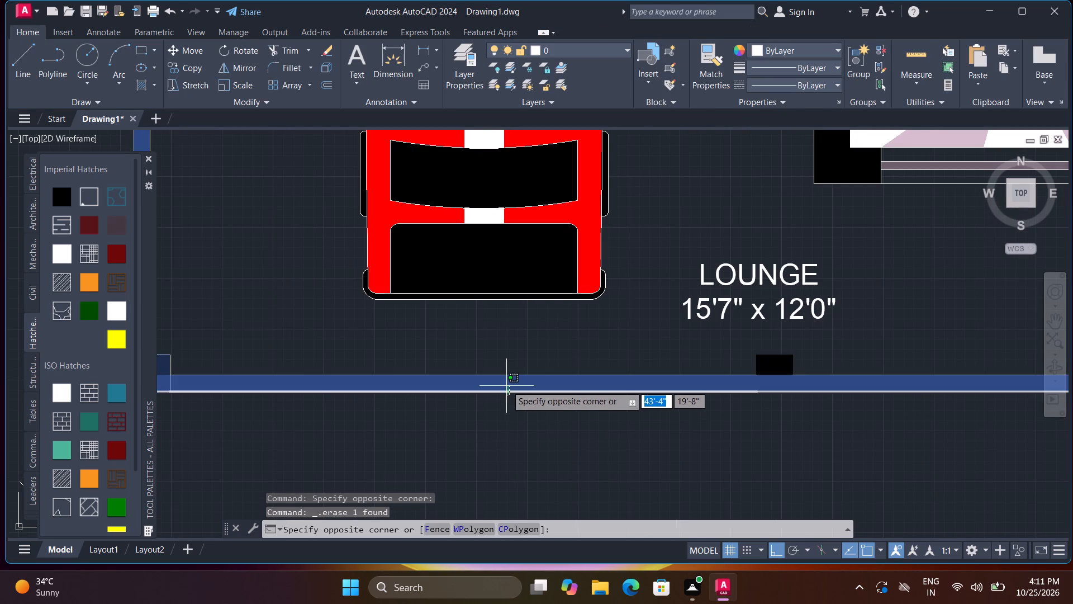
left_click(506, 385)
left_click(545, 457)
key("Escape")
key("Escape")
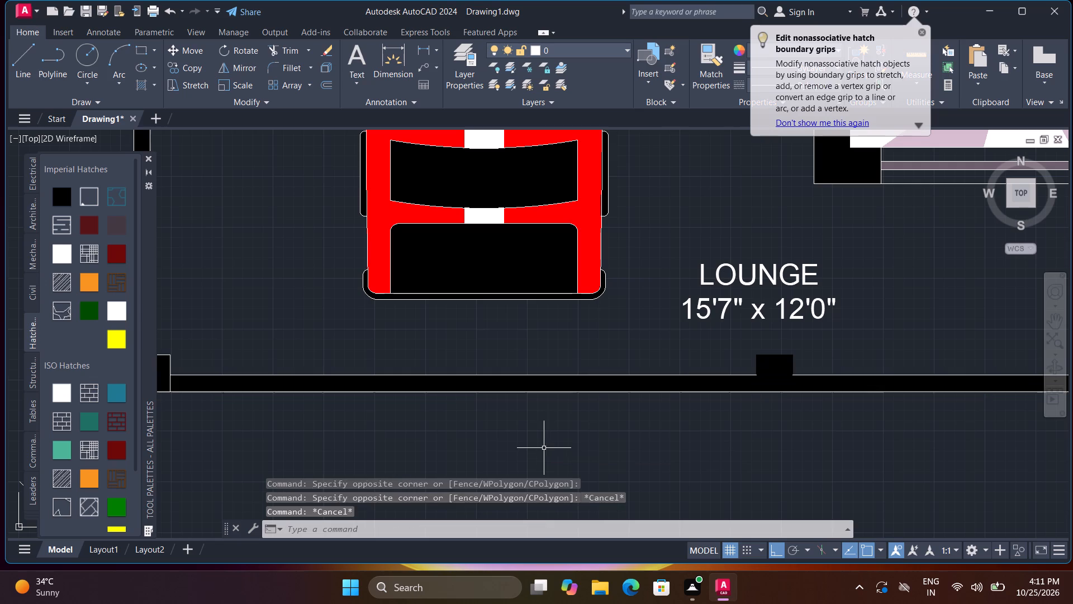
key("Escape")
left_click(530, 386)
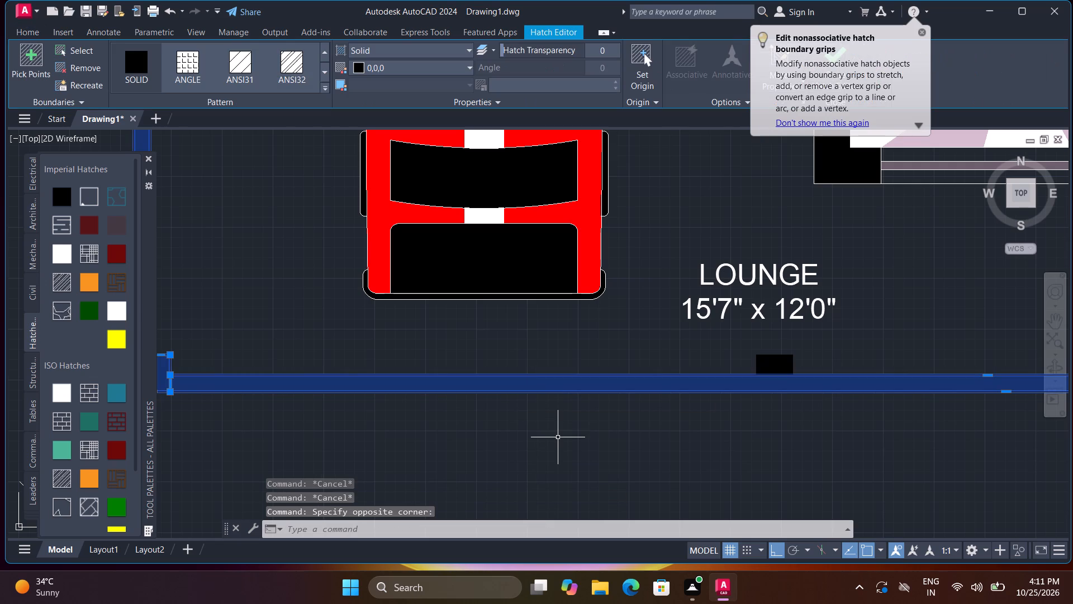
key("Delete")
scroll(559, 436, "down", 1)
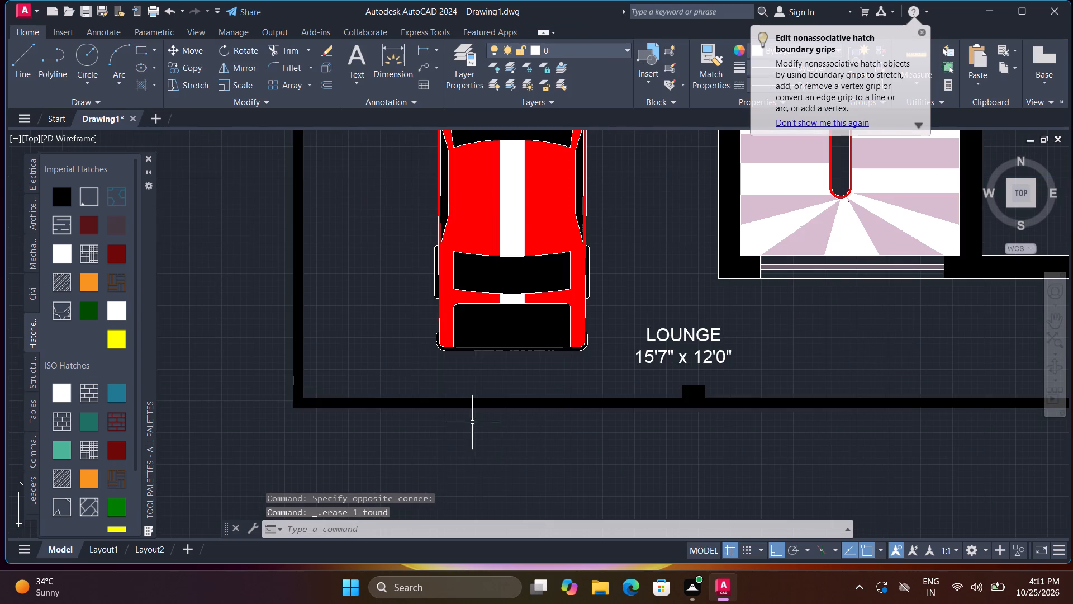
left_click(465, 403)
key("Delete")
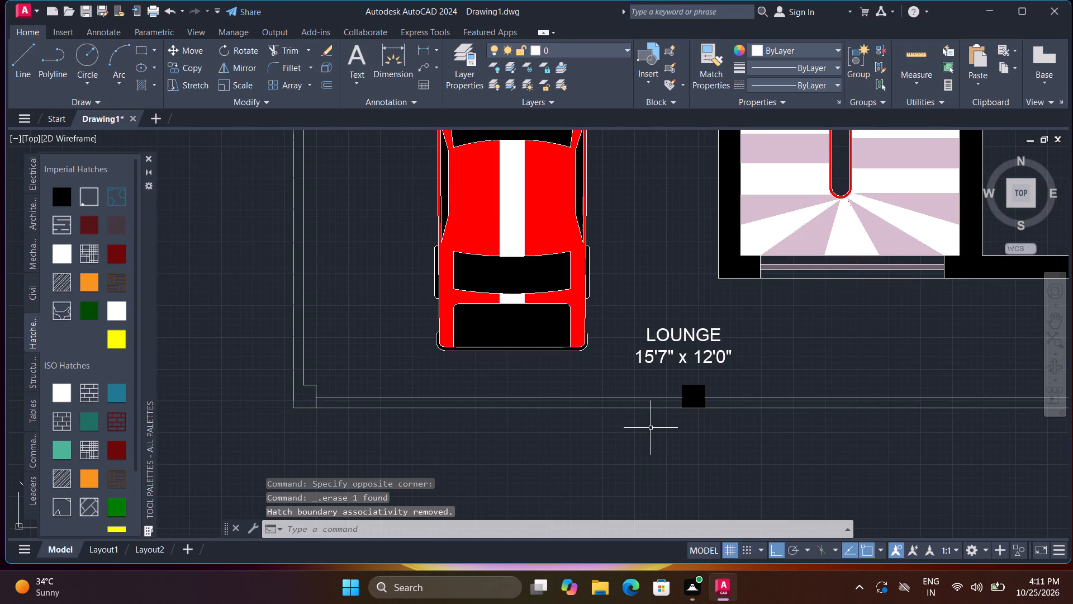
Delete the inner south wall line between the southwest corner pier and the new 9" pier.
scroll(646, 419, "up", 1)
middle_click_drag(547, 441, 669, 414)
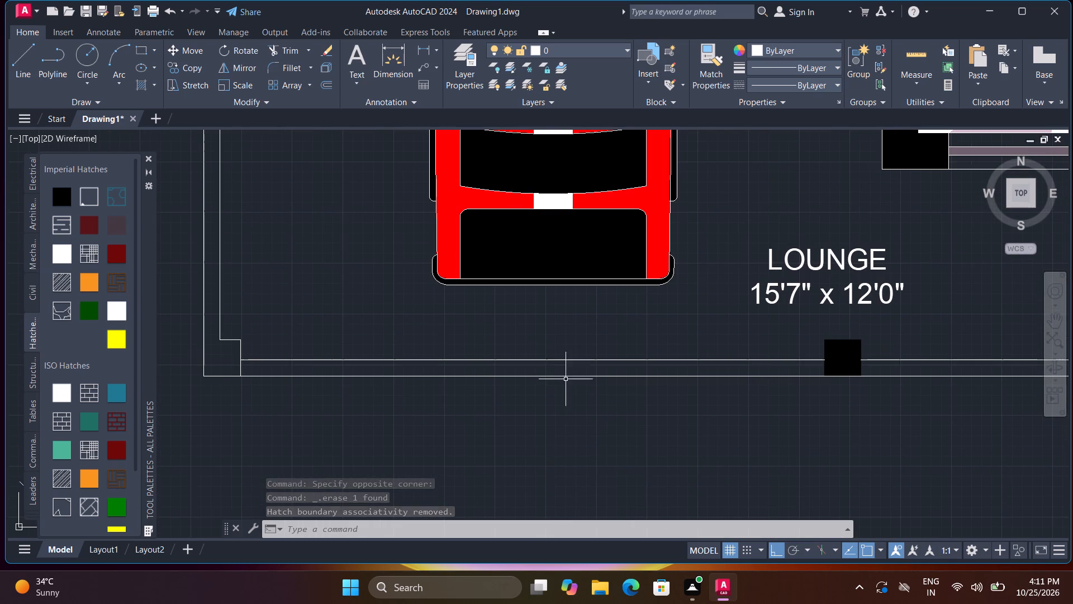
left_click(530, 361)
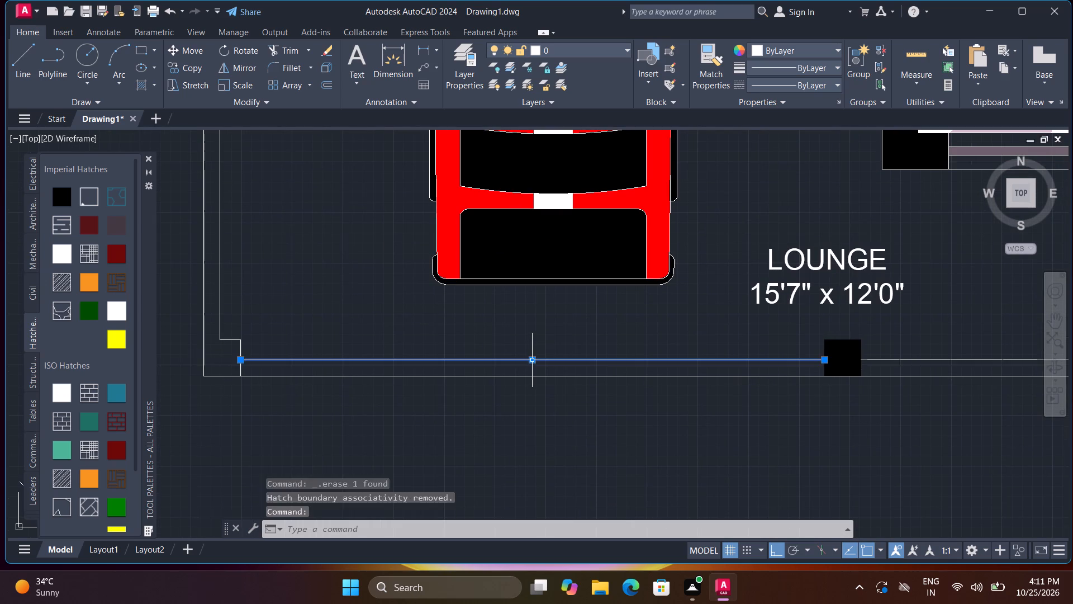
key("Delete")
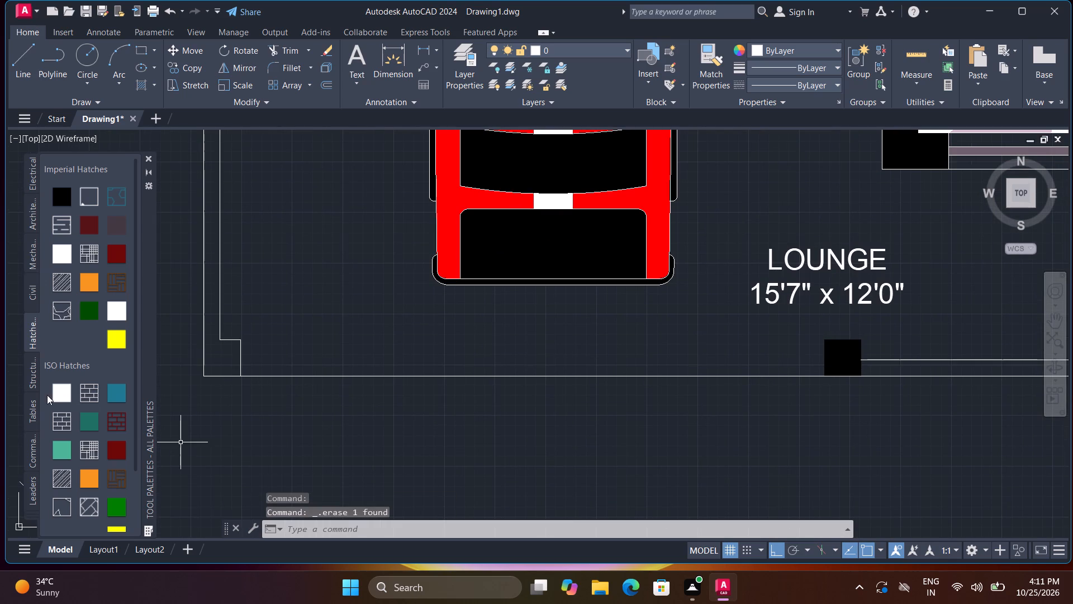
Refill the boundary wall on all sides and its southwest corner pier with the solid ISO hatch.
left_click(55, 392)
left_click(215, 362)
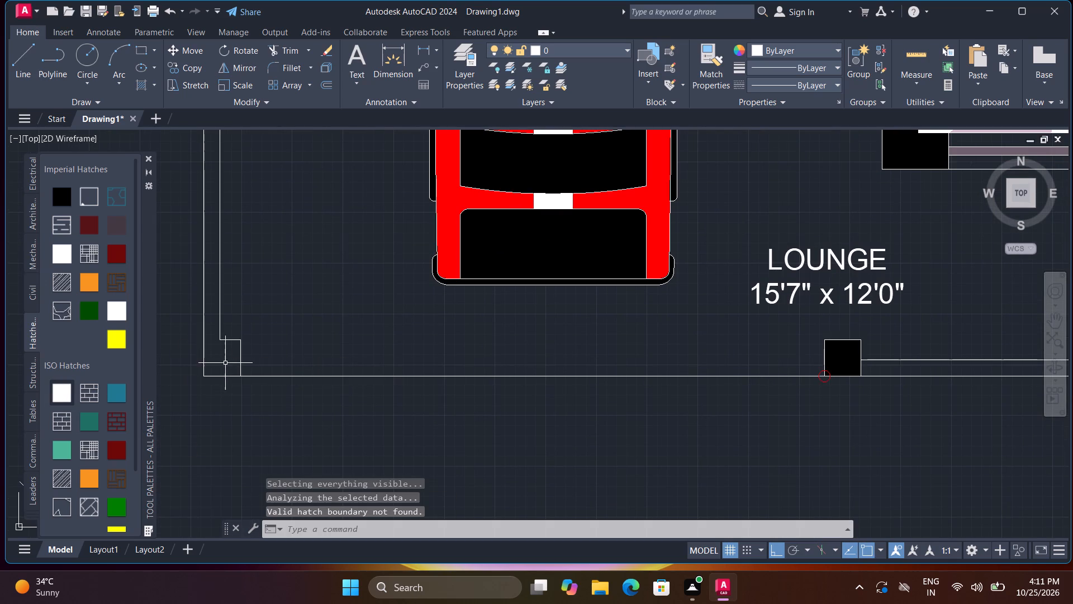
scroll(230, 350, "down", 2)
key("space")
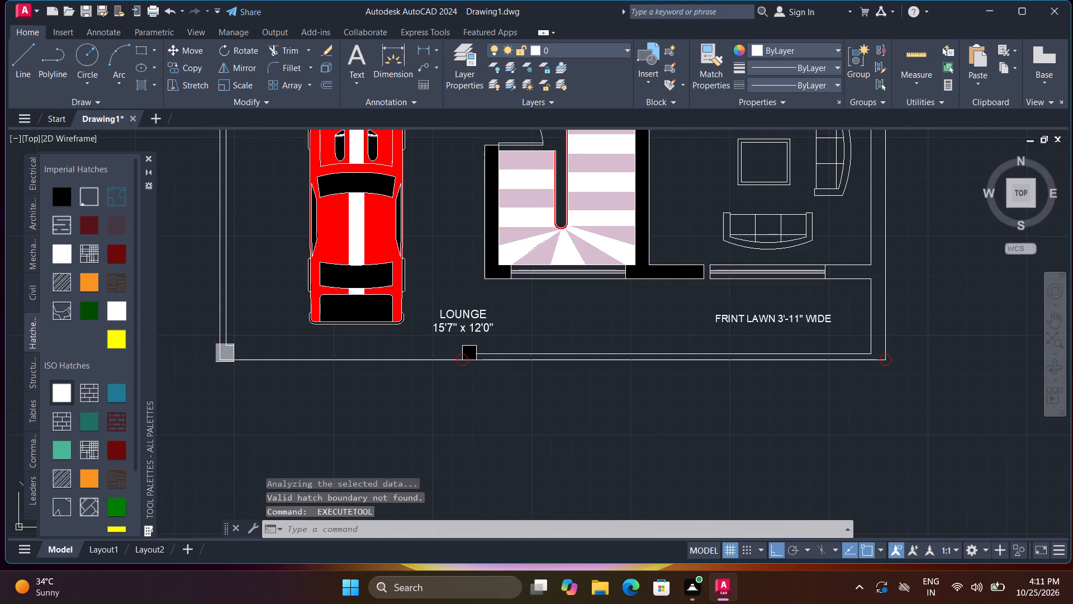
left_click(225, 353)
middle_click_drag(216, 325, 235, 422)
key("space")
left_click(241, 403)
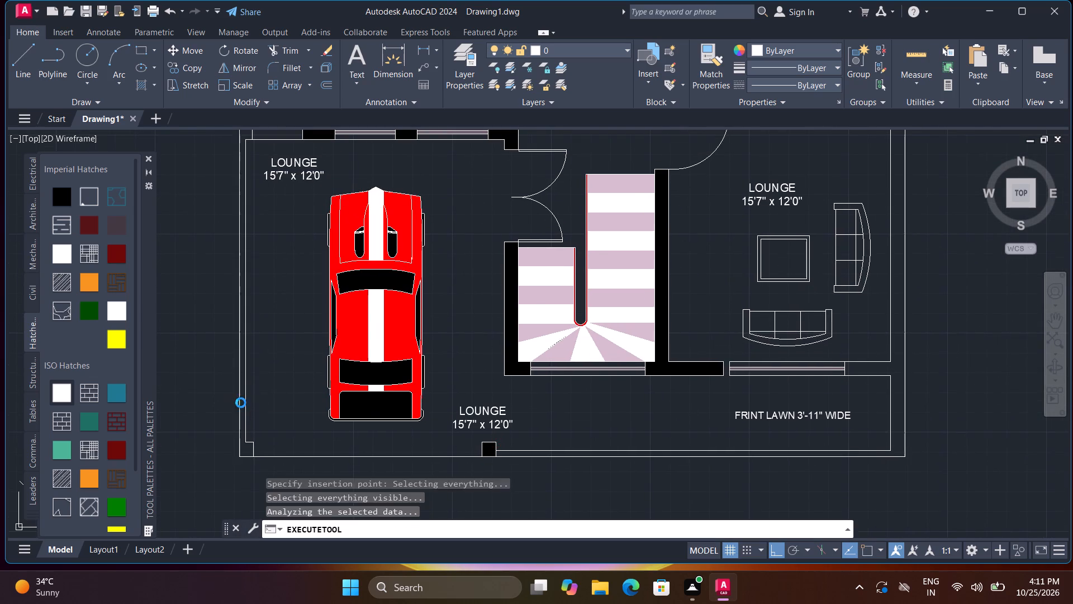
scroll(241, 393, "down", 1)
key("space")
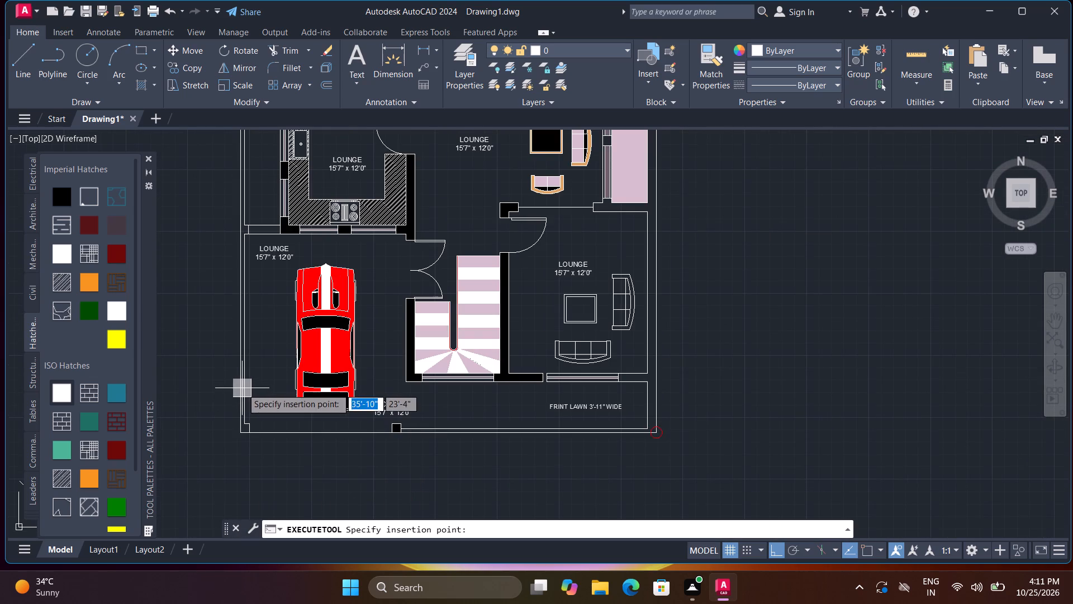
left_click(242, 388)
middle_click_drag(241, 329, 262, 461)
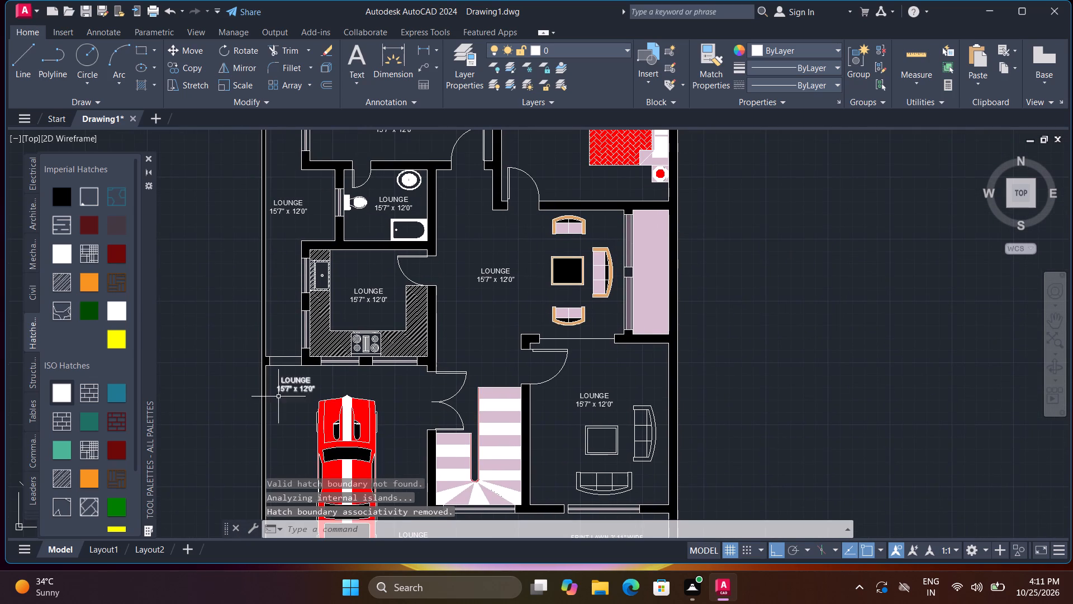
Trim the pier's east side line where it crosses the thickness of the south boundary wall.
middle_click_drag(289, 442, 167, 211)
scroll(329, 344, "up", 2)
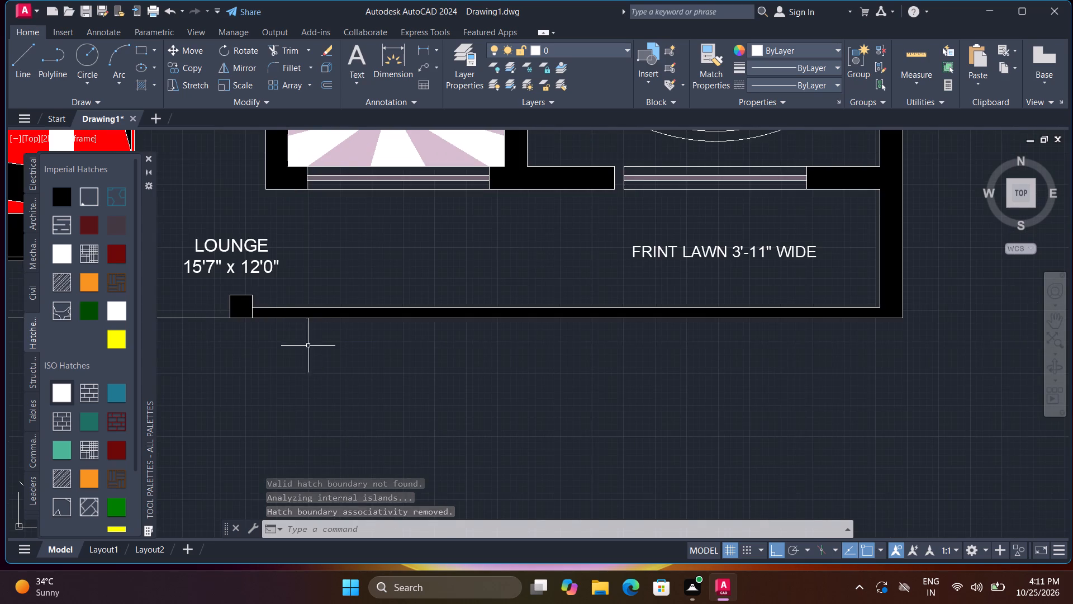
scroll(292, 339, "up", 2)
middle_click_drag(269, 326, 395, 369)
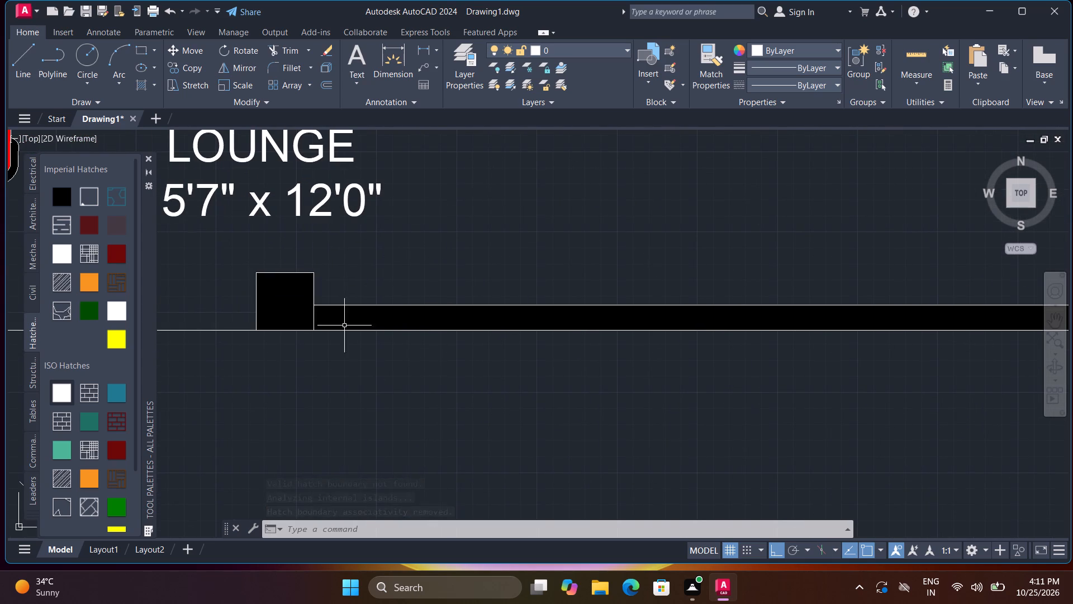
type("TR")
key("space")
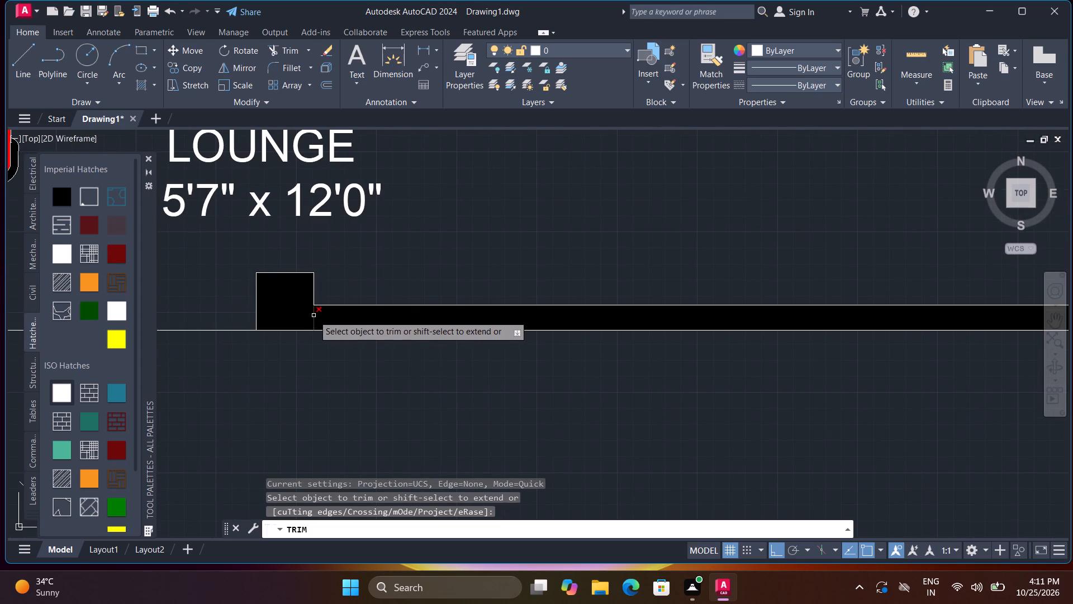
left_click(315, 317)
Review the boundary wall fill and room labels across the plan, from the rear rooms to the south wall.
scroll(330, 321, "down", 2)
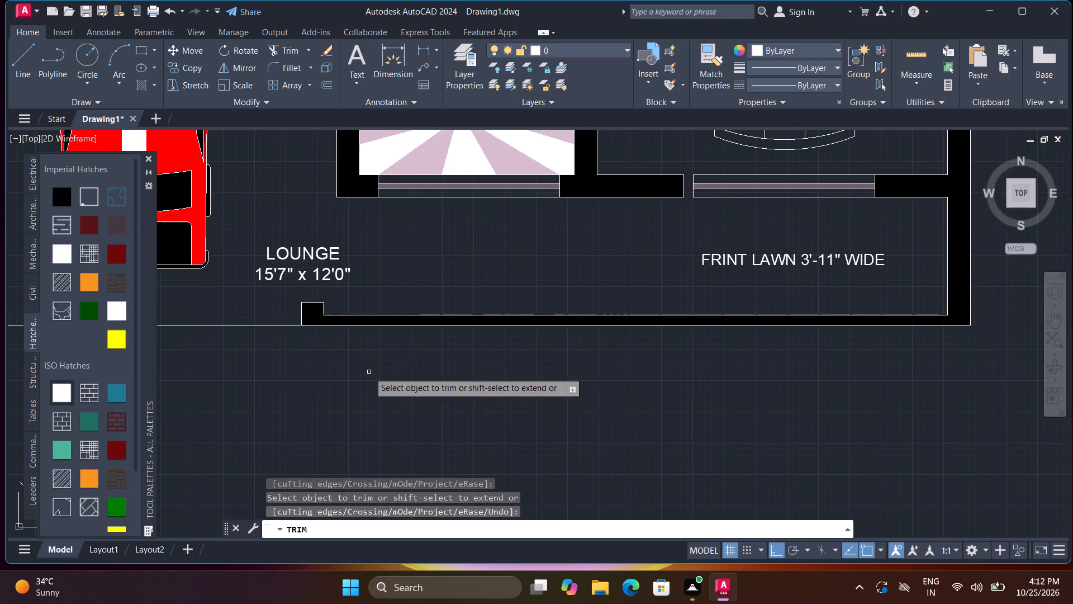
scroll(369, 372, "down", 3)
middle_click_drag(429, 271, 452, 473)
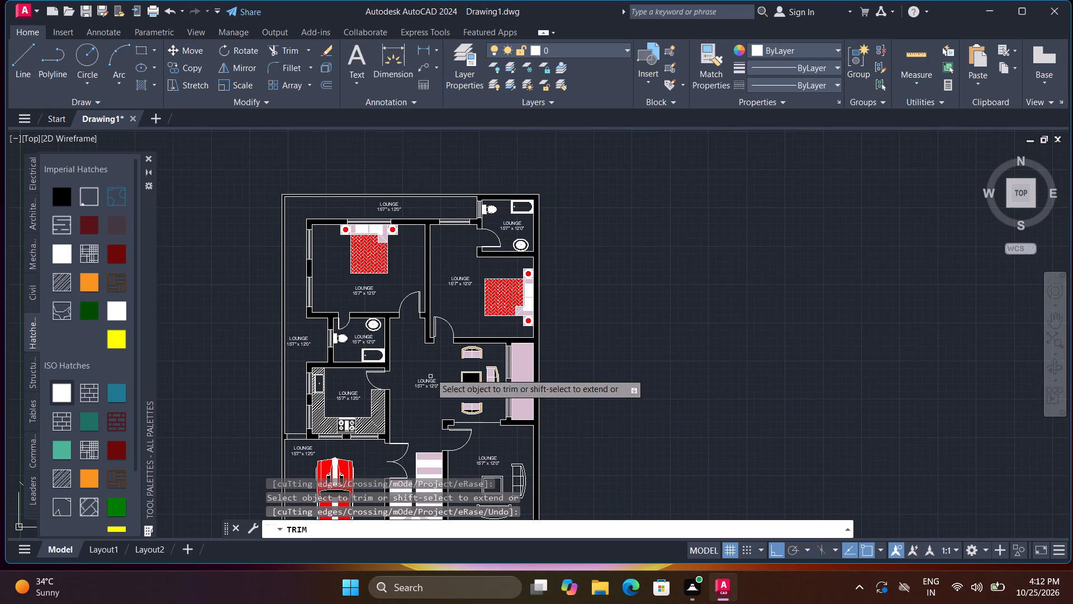
middle_click_drag(436, 315, 460, 405)
scroll(418, 350, "up", 3)
scroll(418, 350, "down", 1)
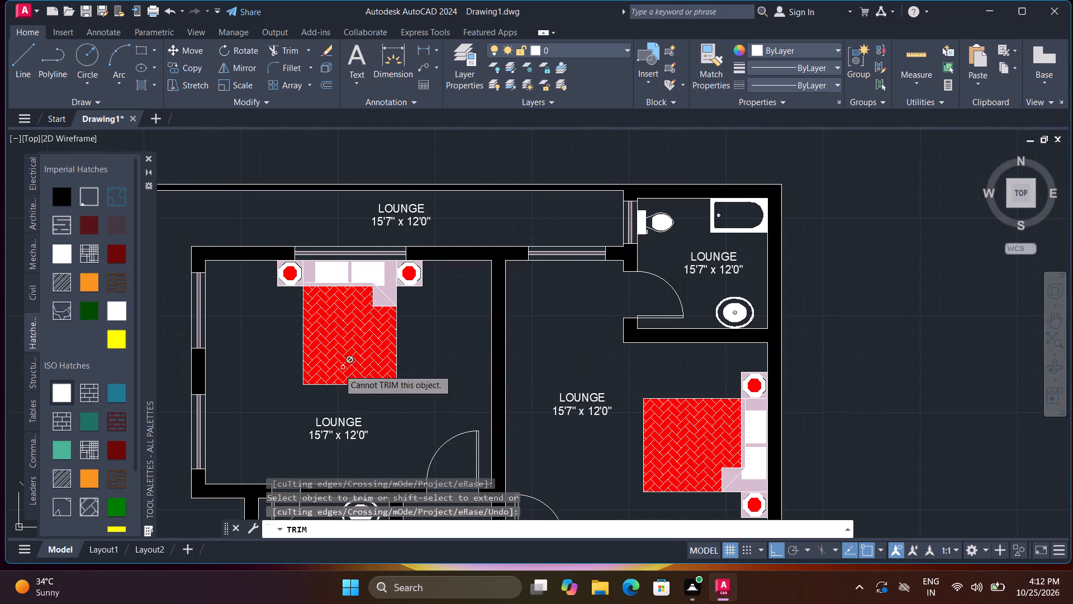
middle_click_drag(287, 404, 547, 280)
middle_click_drag(520, 423, 530, 286)
key("Escape")
middle_click_drag(573, 423, 517, 91)
middle_click(517, 91)
middle_click_drag(572, 356, 478, 124)
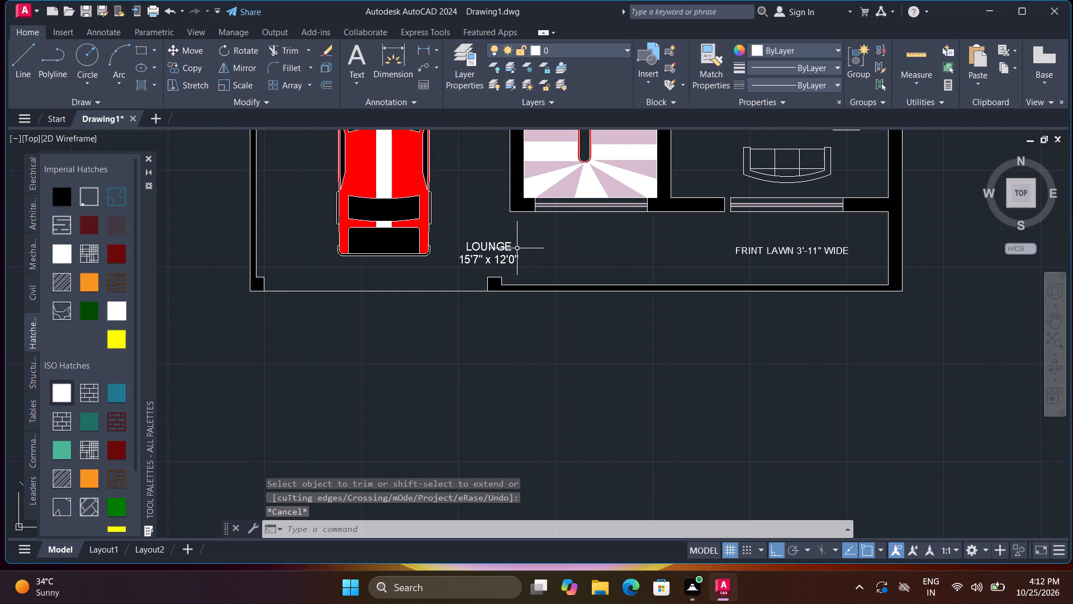
Change the LOUNGE label southeast of the car, near the south wall, to GATE 12'0" WIDE.
double_click(489, 253)
double_click(486, 248)
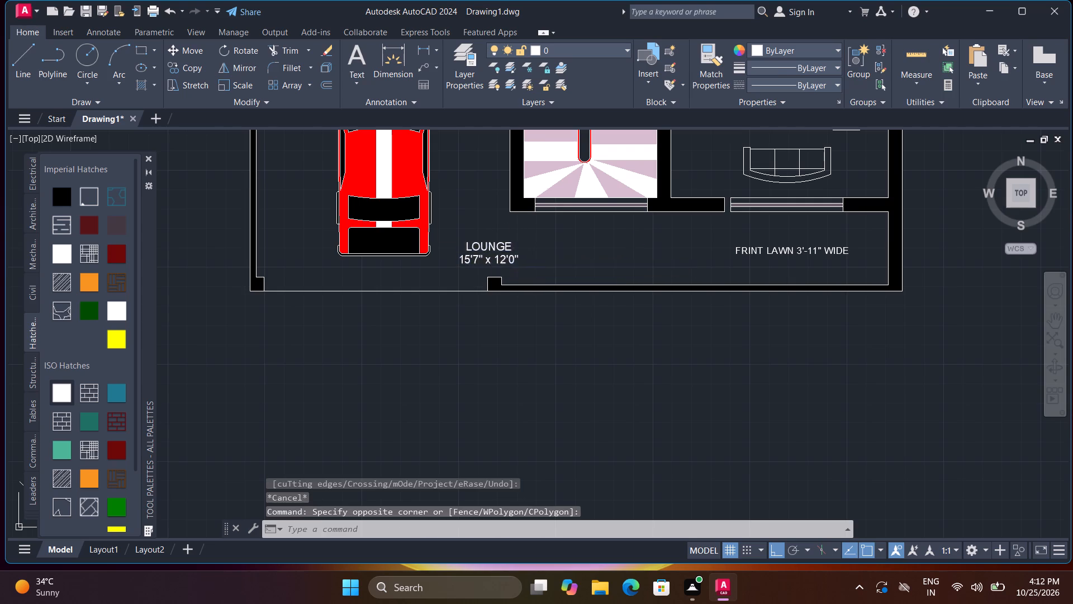
key("ctrl+a")
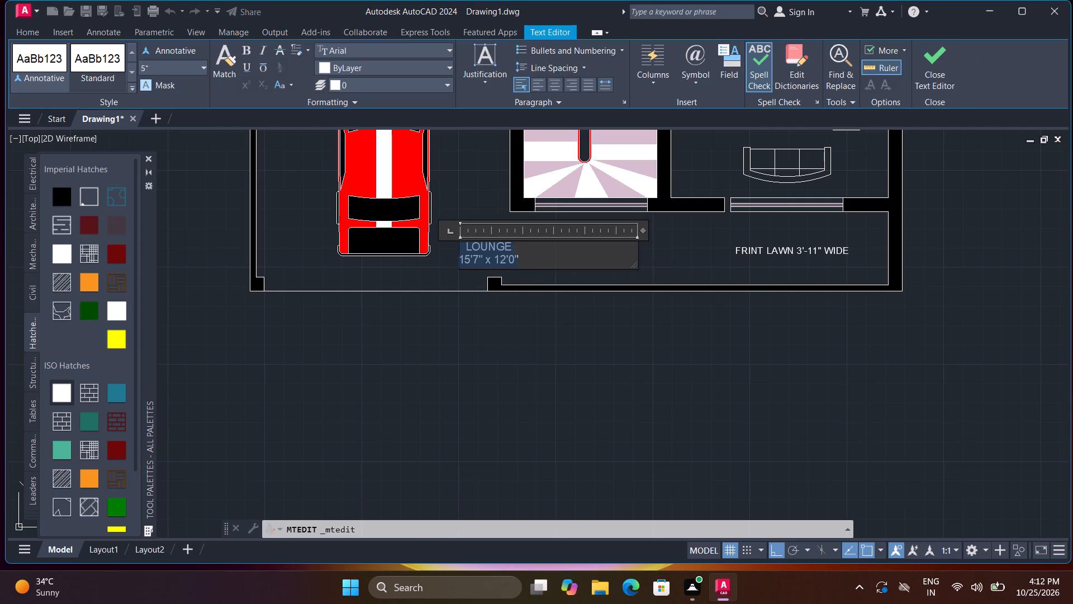
type("GATE")
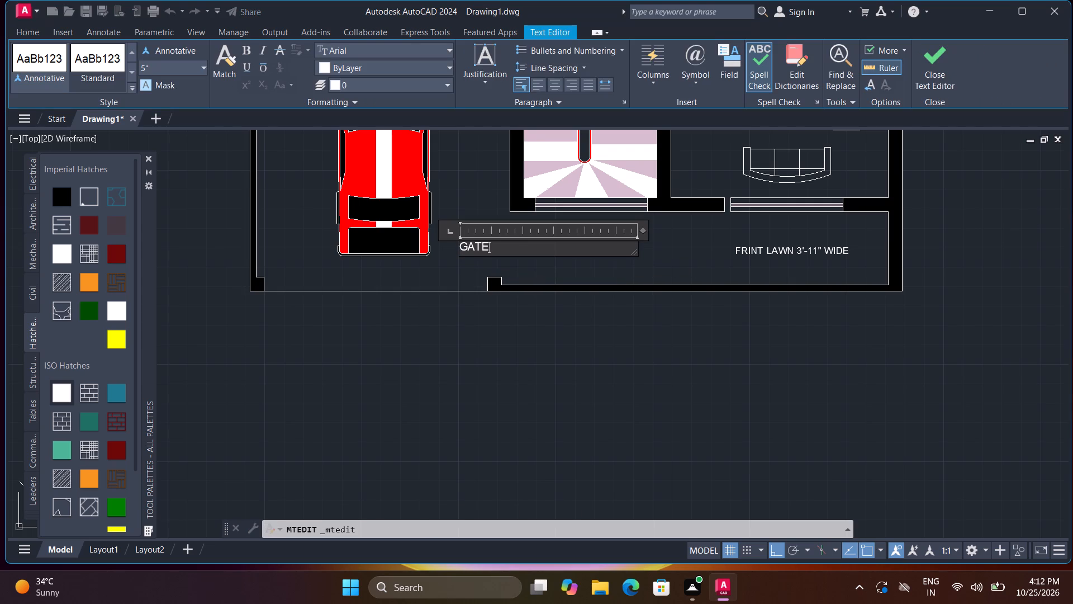
key("space")
type("12'0\"")
key("space")
type("WIDE")
left_click(519, 323)
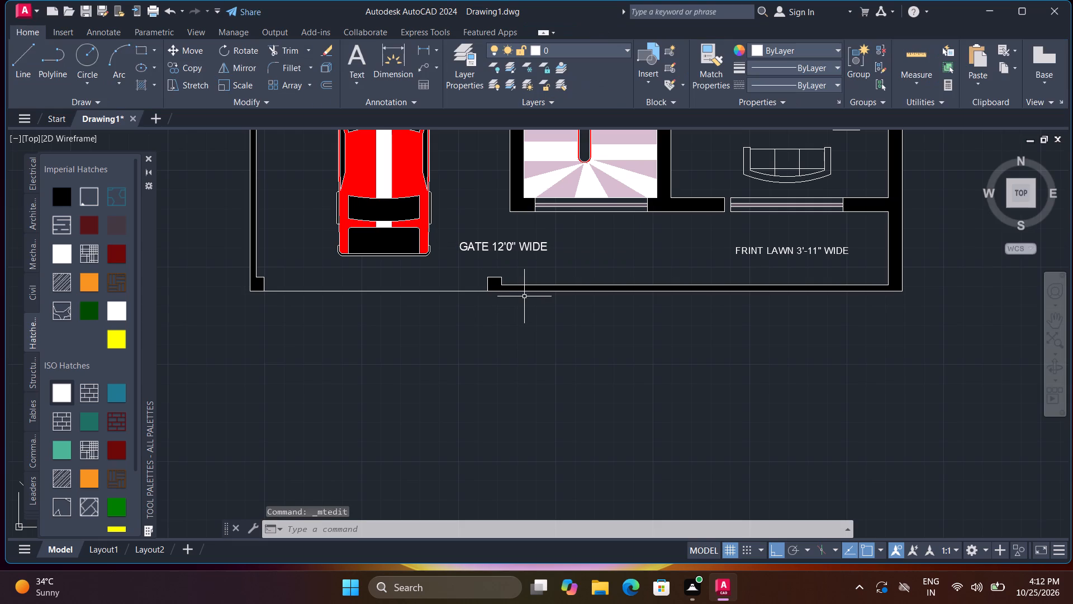
Move the GATE 12'0" WIDE label into the gate opening just south of the car, with Ortho off.
key("m")
key("space")
left_click(535, 245)
key("space")
left_click(531, 248)
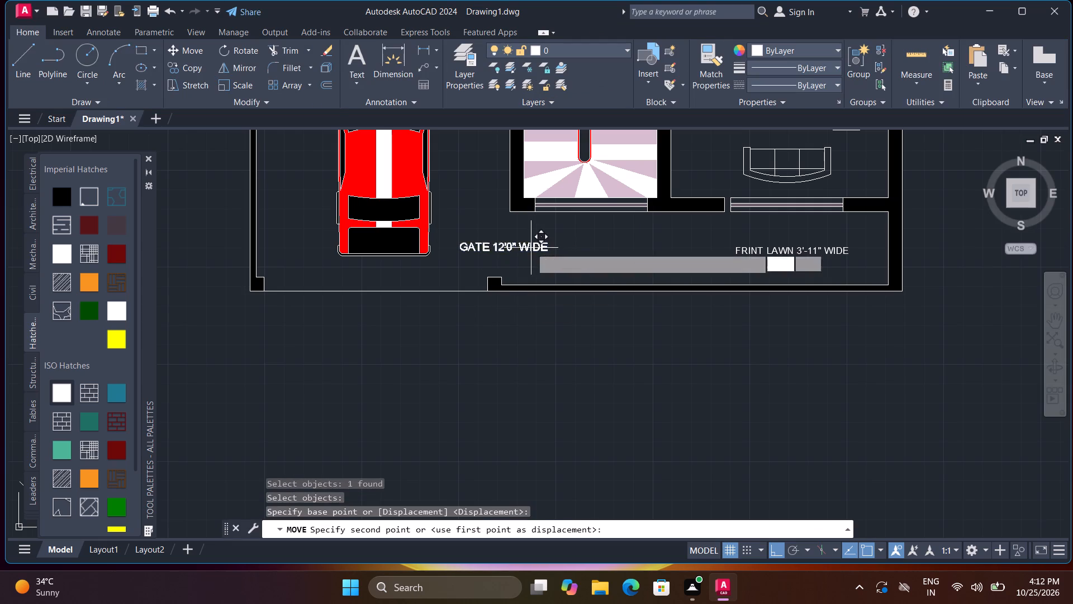
key("F8")
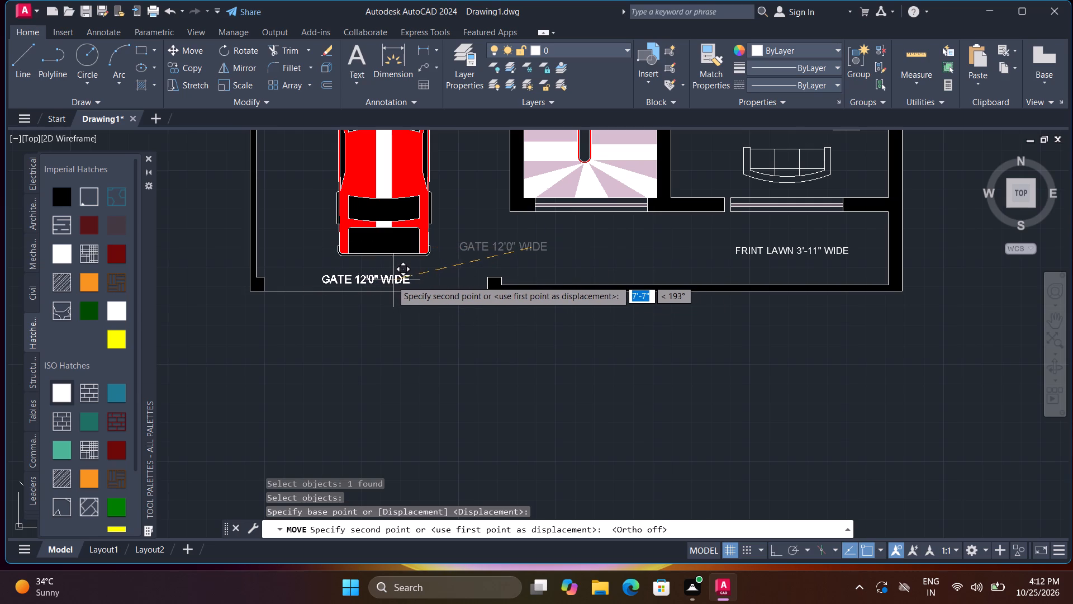
left_click(384, 280)
Scale the GATE 12'0" WIDE label down slightly from a base point on its first word.
type("SC")
key("space")
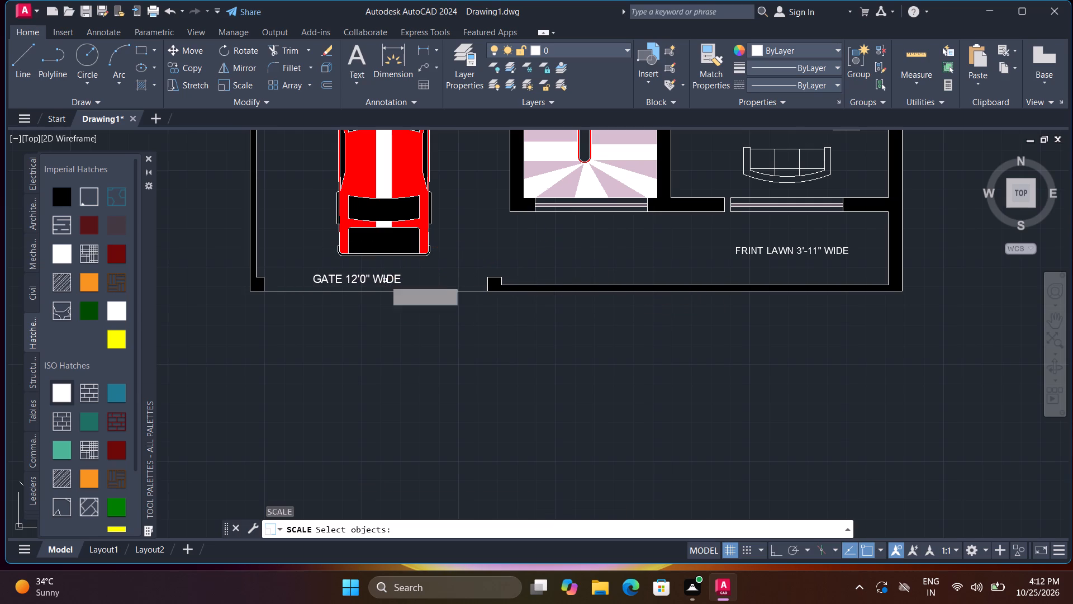
left_click(372, 277)
key("space")
left_click(330, 276)
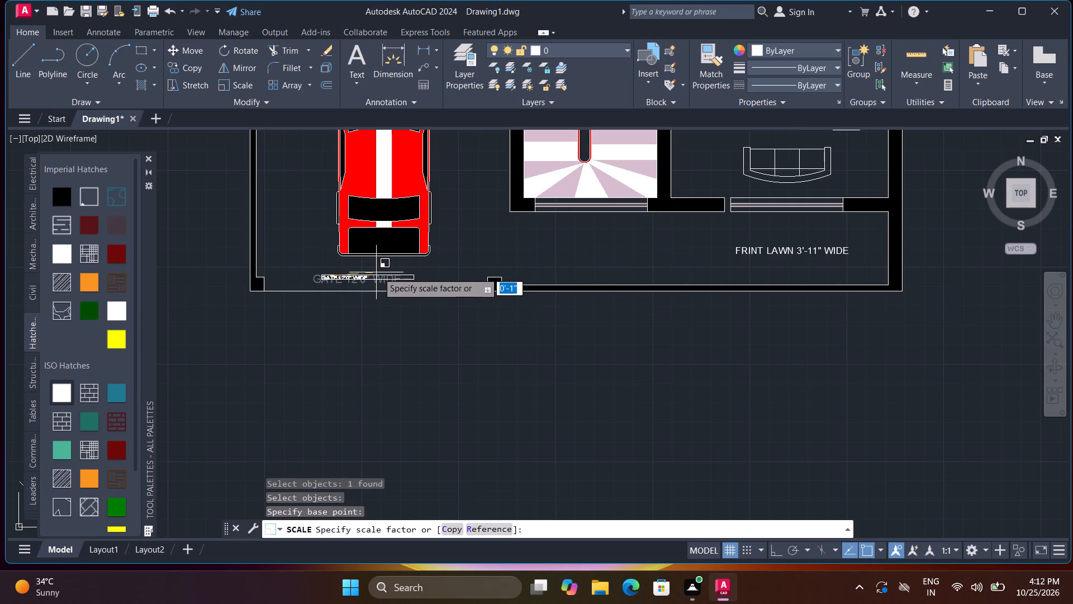
left_click(406, 280)
Move the GATE 12'0" WIDE label about 4 inches southwest within the gate opening.
key("m")
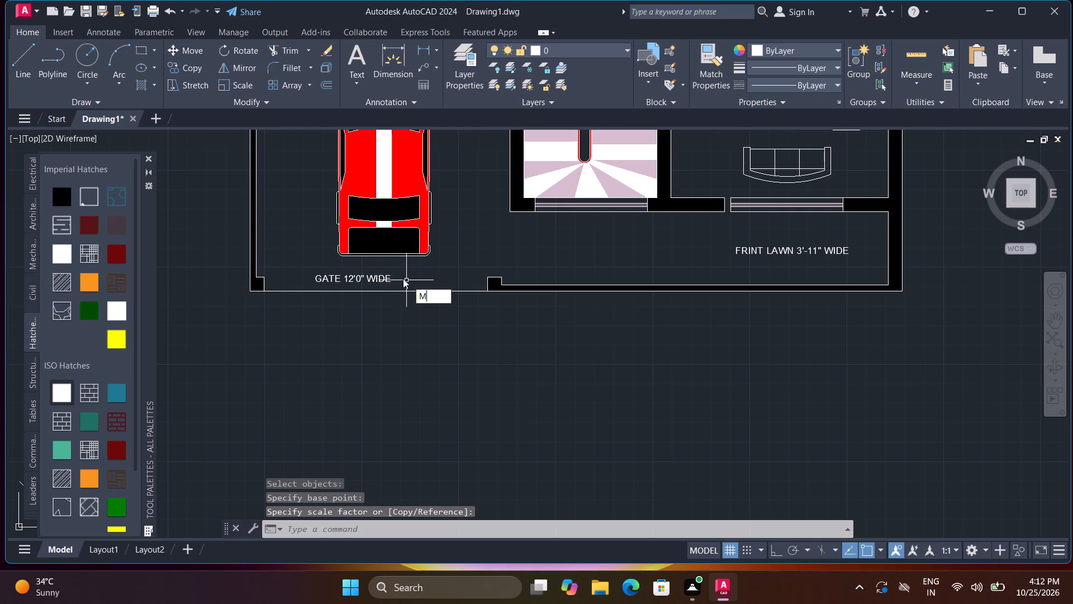
key("space")
left_click(387, 281)
key("space")
left_click(356, 277)
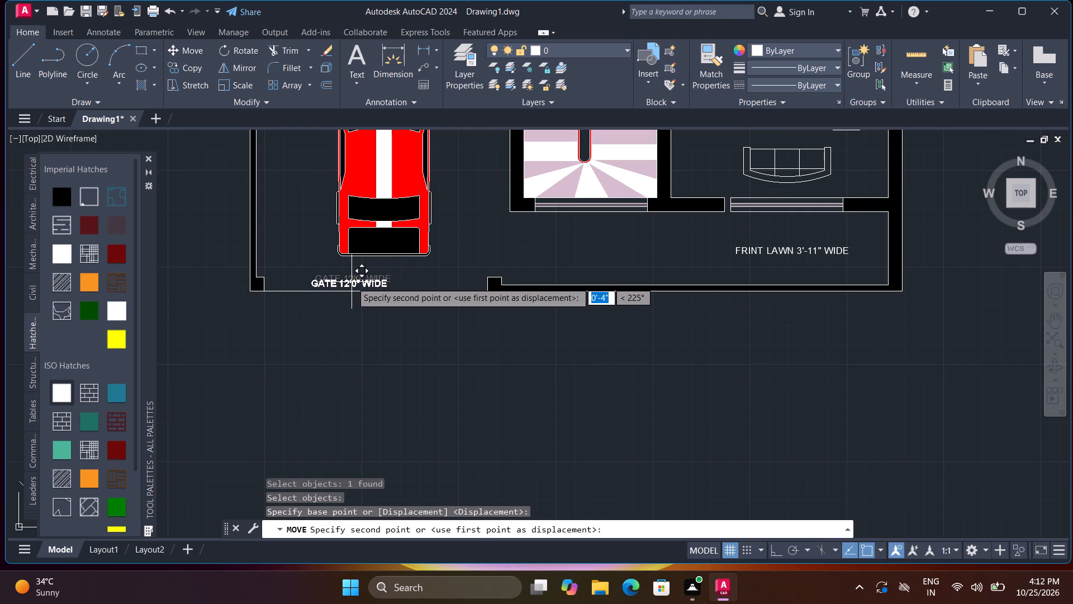
left_click(352, 282)
Copy the GATE 12'0" WIDE label to a spot just south of the gate, outside the boundary wall.
scroll(389, 280, "down", 1)
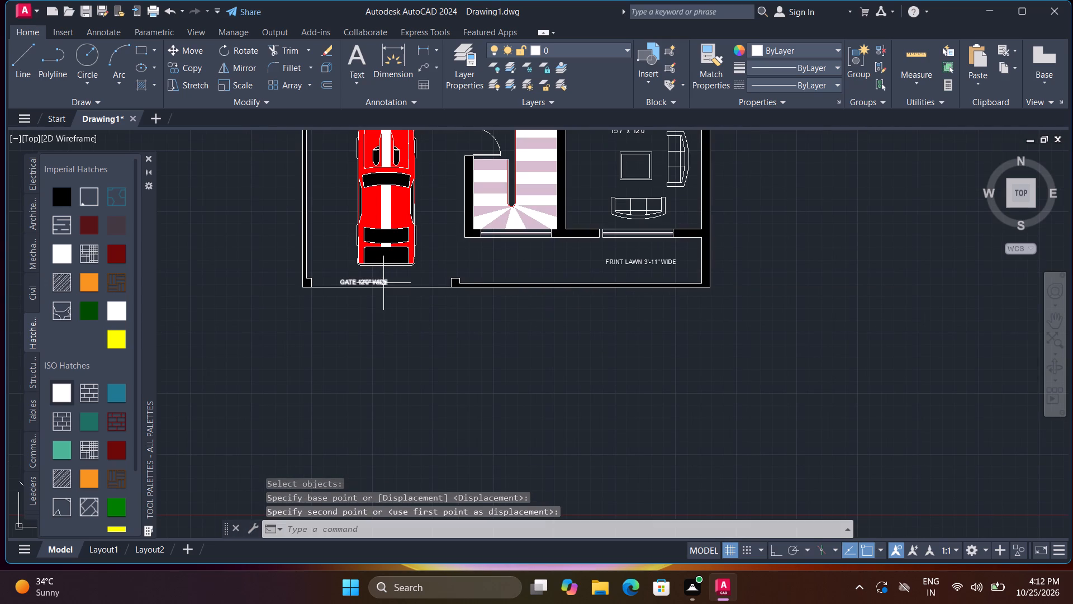
left_click(382, 282)
type("CO")
key("space")
left_click(378, 280)
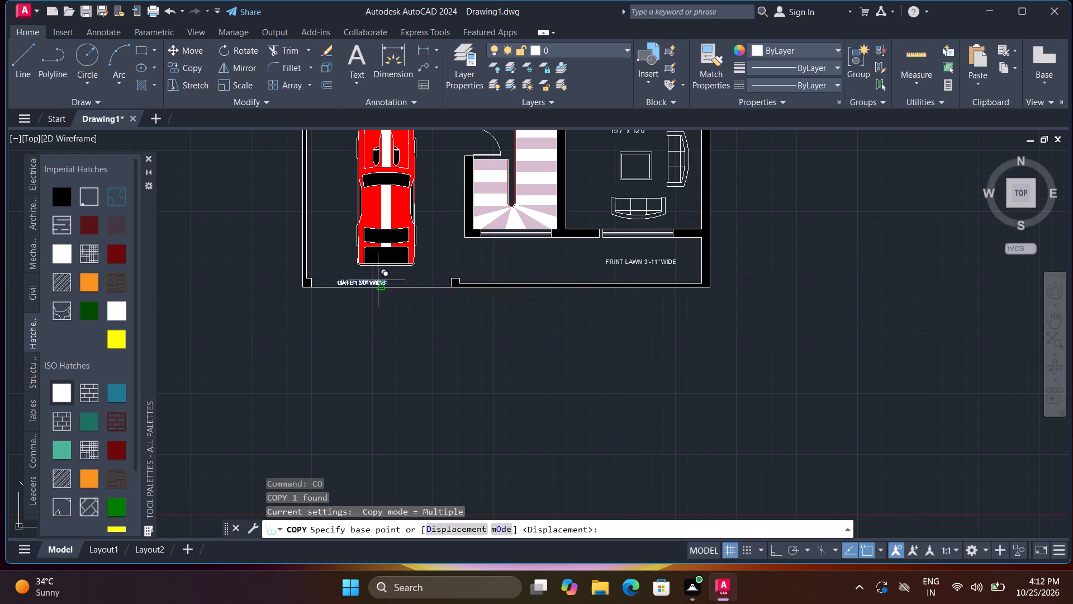
left_click(379, 310)
key("space")
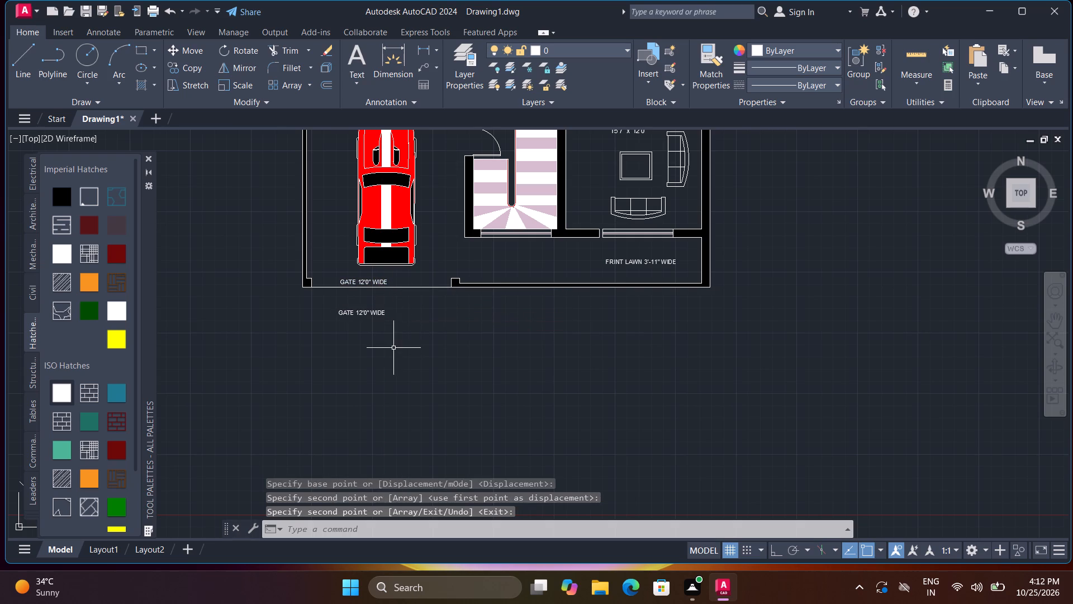
Change the copied gate label outside the boundary wall to GROUND FLOOR PLAN.
double_click(381, 313)
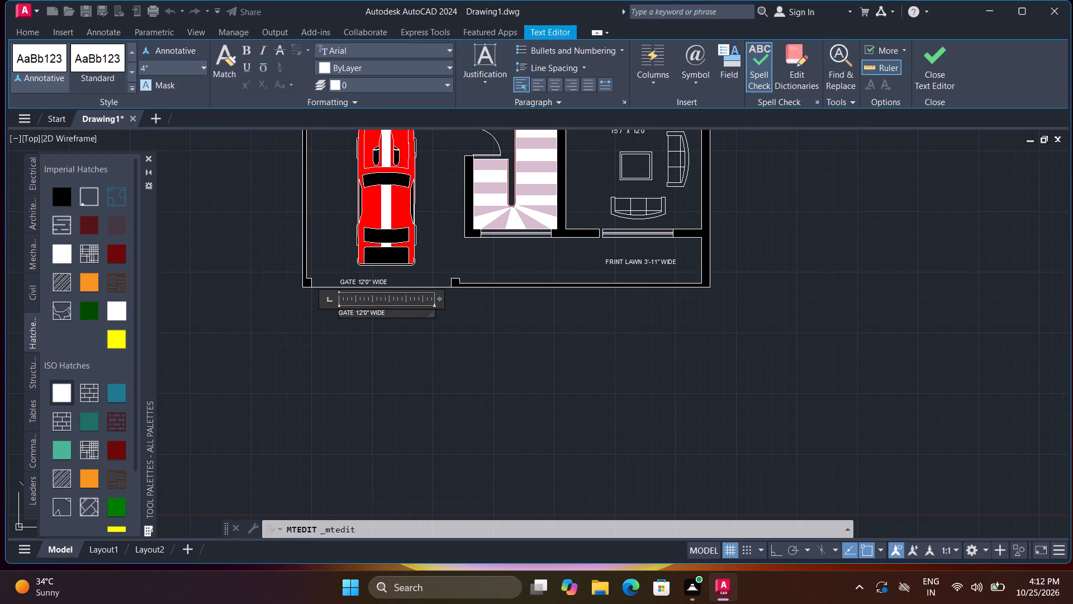
key("ctrl+a")
key("space")
type("GROI")
key("BackSpace")
type("UND")
key("space")
type("FLOOR PLAN")
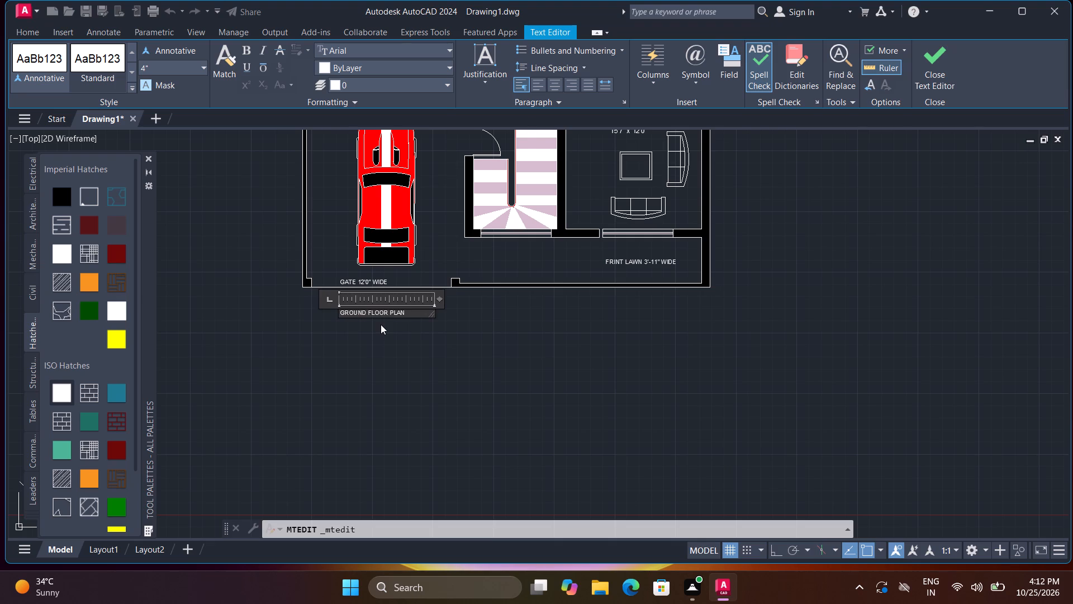
scroll(381, 324, "up", 1)
left_click(382, 324)
Scale up the GROUND FLOOR PLAN title from a base point on its first word.
type("SC")
key("space")
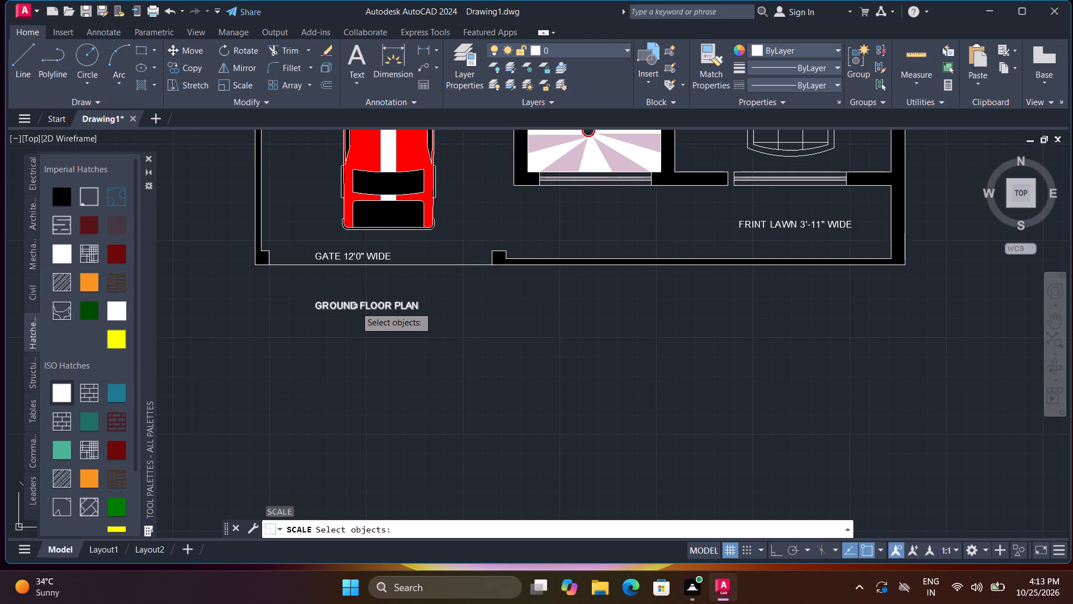
left_click(355, 306)
key("space")
left_click(355, 306)
left_click(488, 323)
Change the LOUNGE label north of the car to PARKING with 13'10" x 15'3" on the second line.
scroll(488, 323, "down", 2)
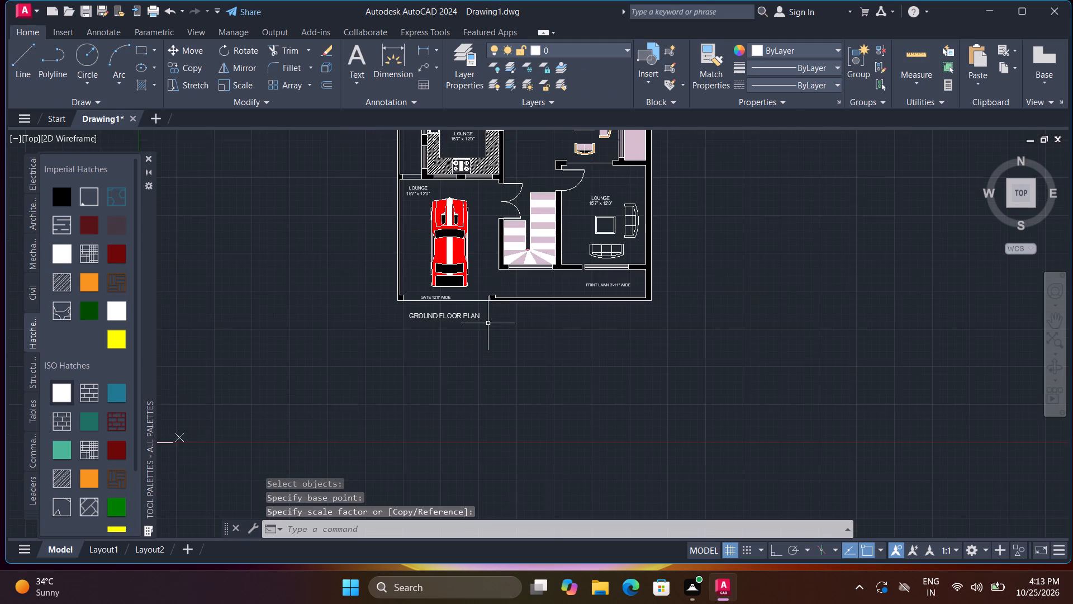
middle_click_drag(502, 284, 531, 400)
scroll(519, 345, "up", 2)
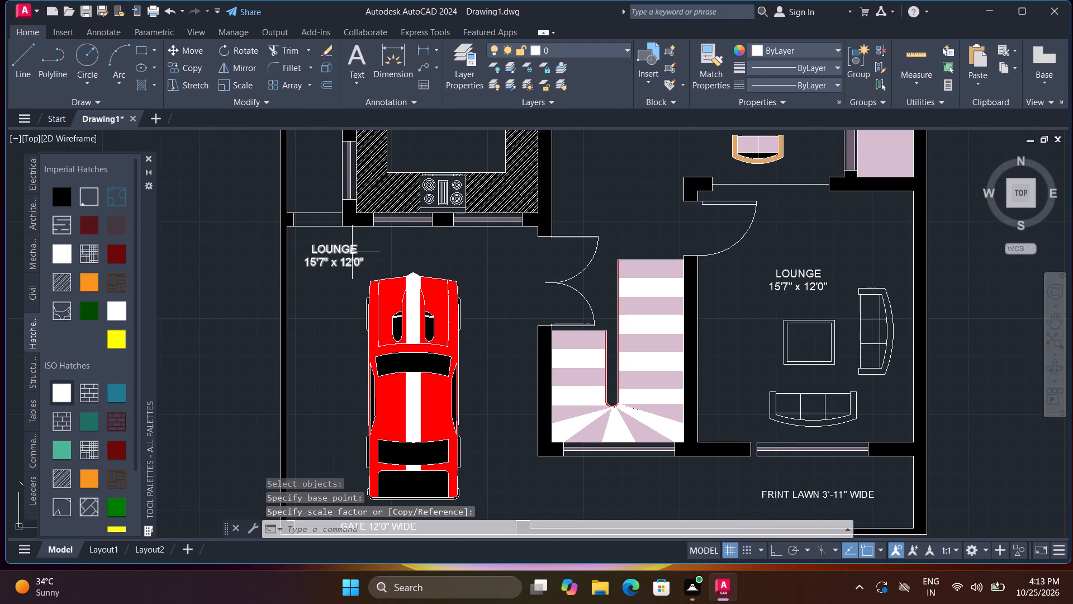
double_click(352, 252)
key("ctrl+a")
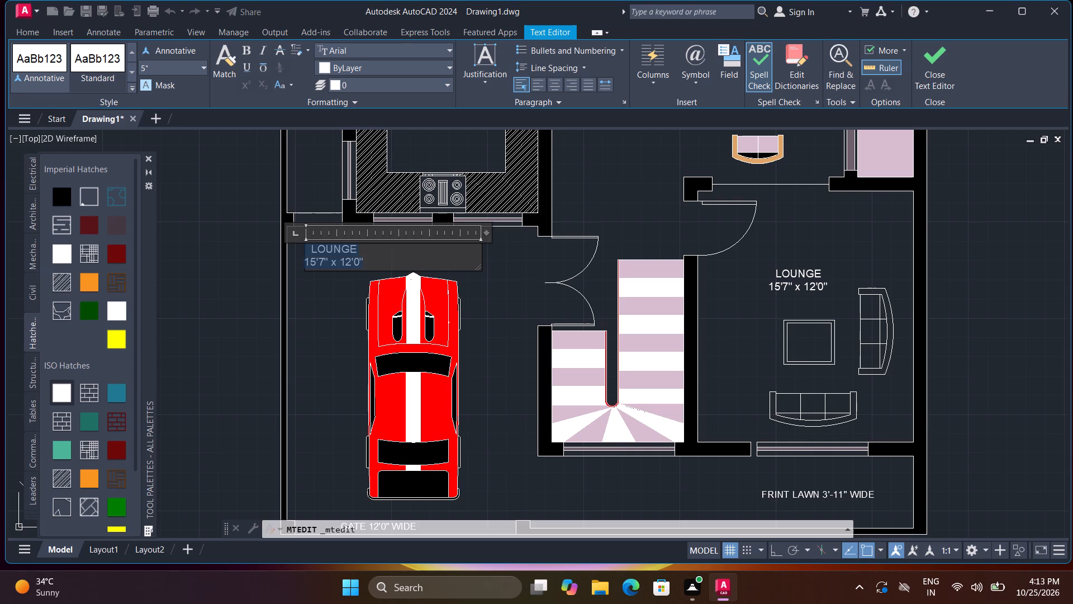
key("space")
key("space")
type("PP")
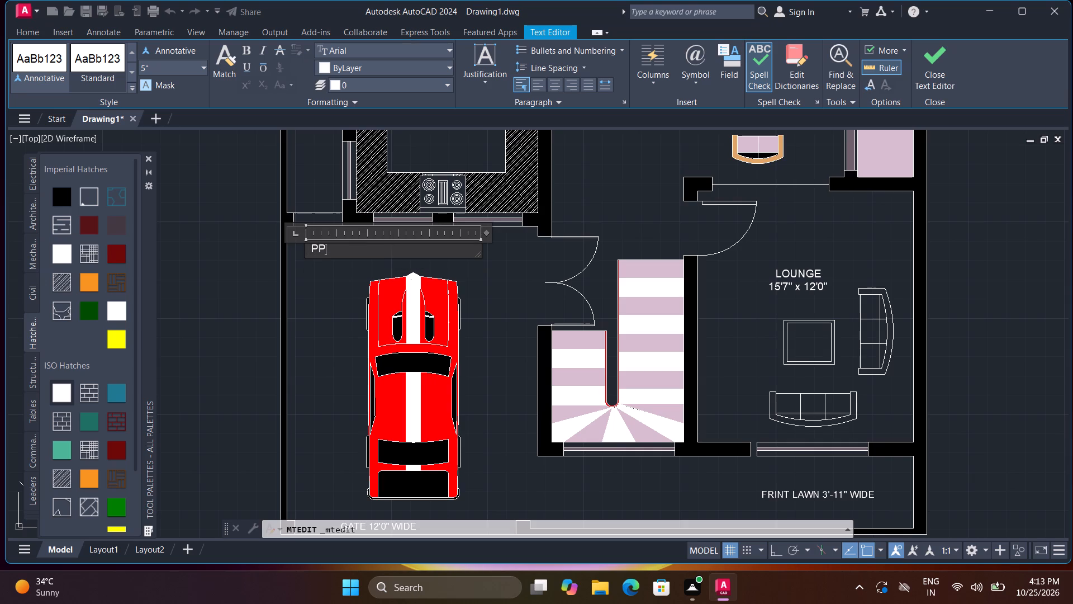
key("BackSpace")
type("ARKING")
key("Return")
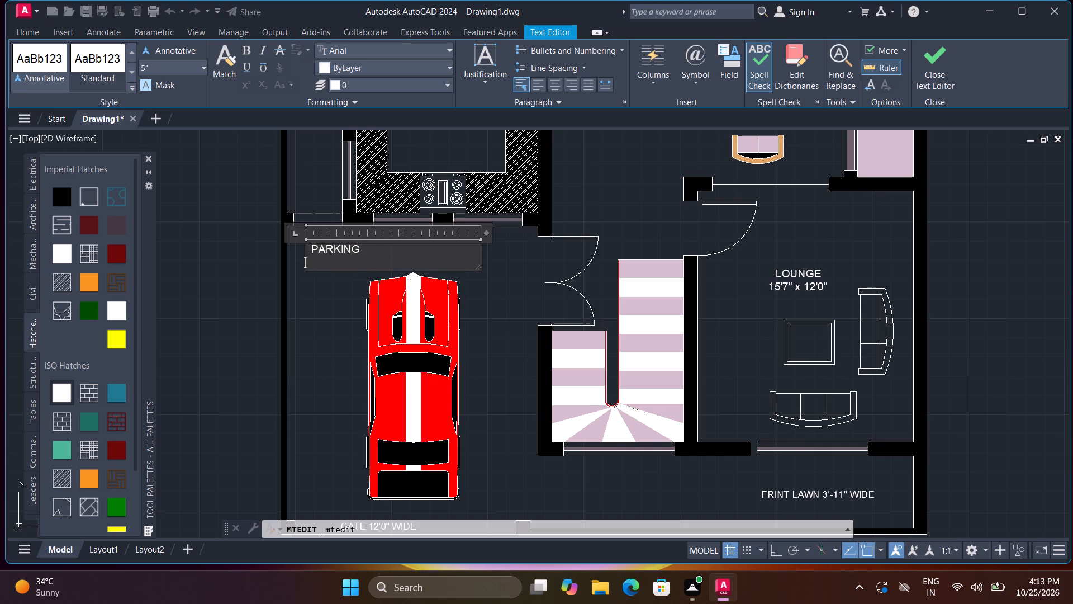
type("13")
key("apostrophe")
key("1")
type("0\"")
key("space")
type("x")
key("space")
key("1")
type("5'3\"")
left_click(342, 290)
Move the PARKING label about 5 inches northwest, away from the car.
key("m")
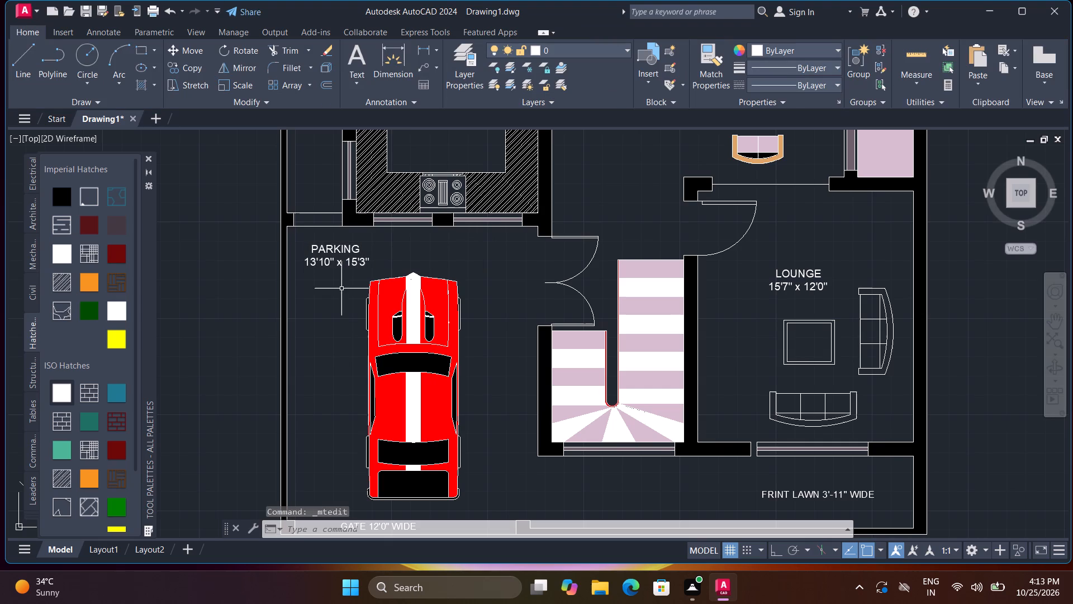
key("space")
left_click(338, 244)
key("space")
left_click(339, 249)
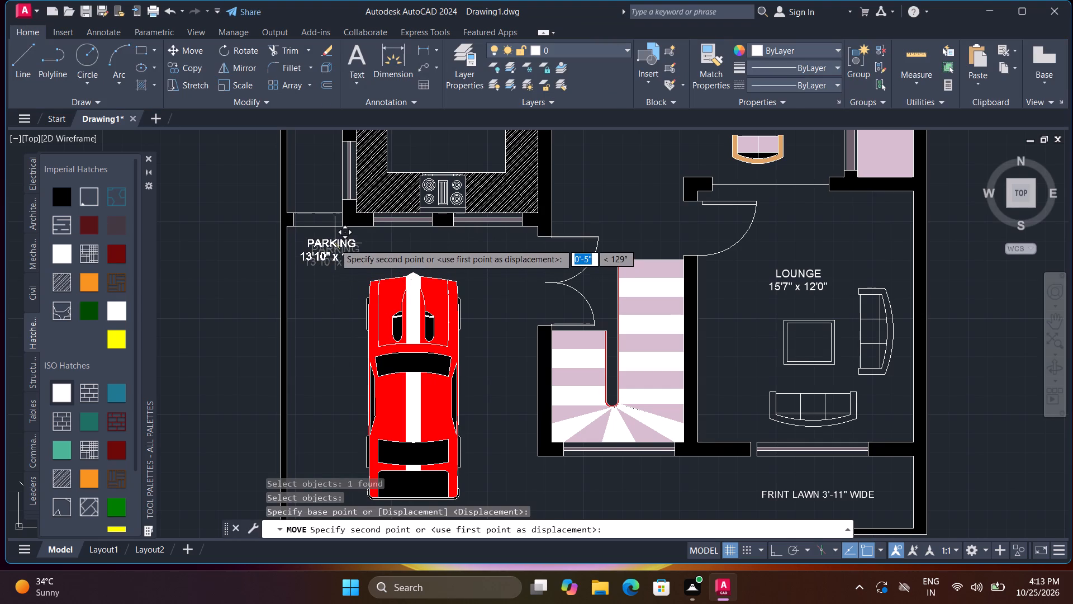
left_click(335, 243)
Scale the PARKING label freehand from a base point on its name.
type("SC")
key("space")
left_click(335, 243)
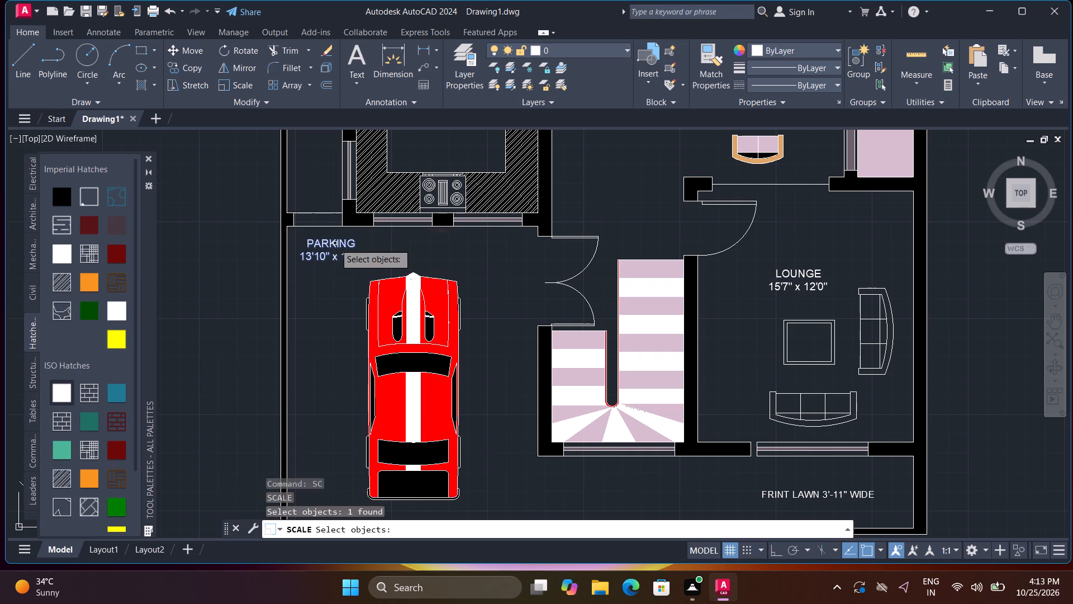
key("space")
left_click(334, 243)
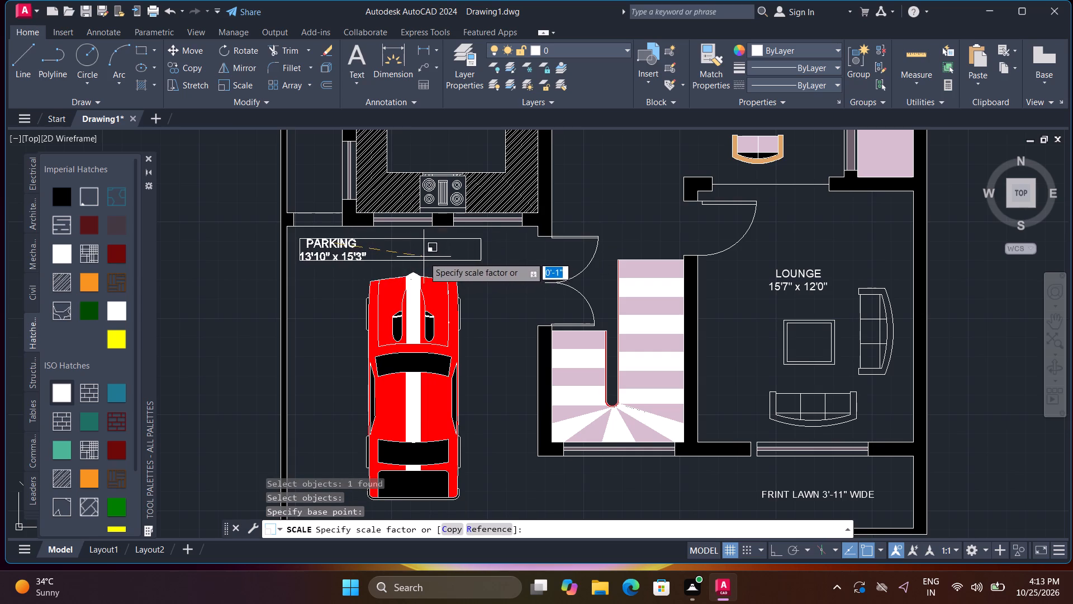
left_click(422, 256)
Change the LOUNGE label in the room east of the stairs to DRAWING with 11'8" x 12'0" on the second line.
middle_click_drag(484, 258, 466, 291)
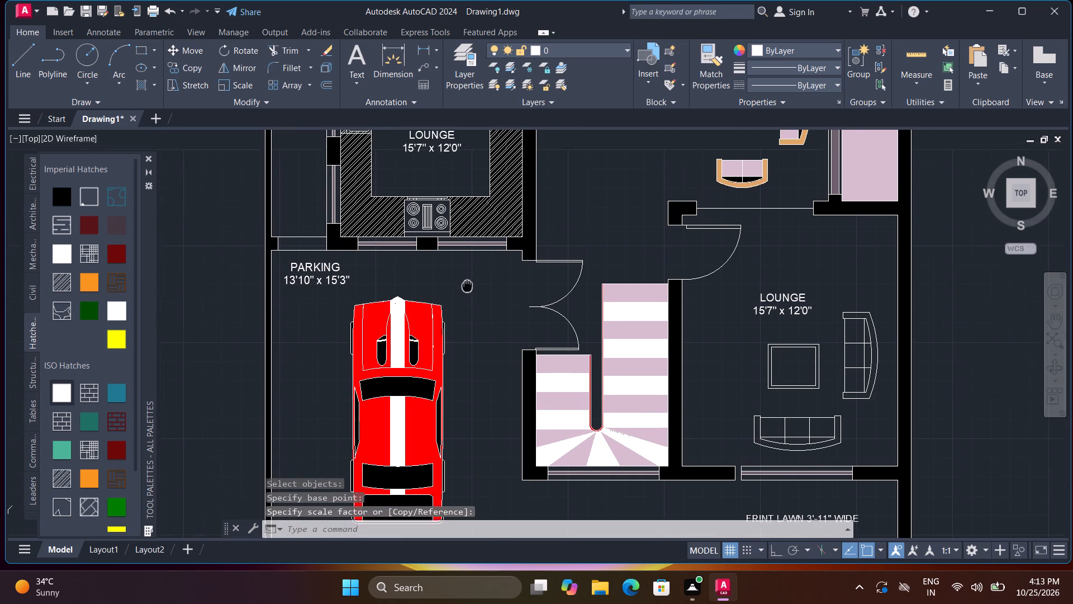
middle_click_drag(466, 291, 464, 296)
middle_click_drag(572, 211, 456, 248)
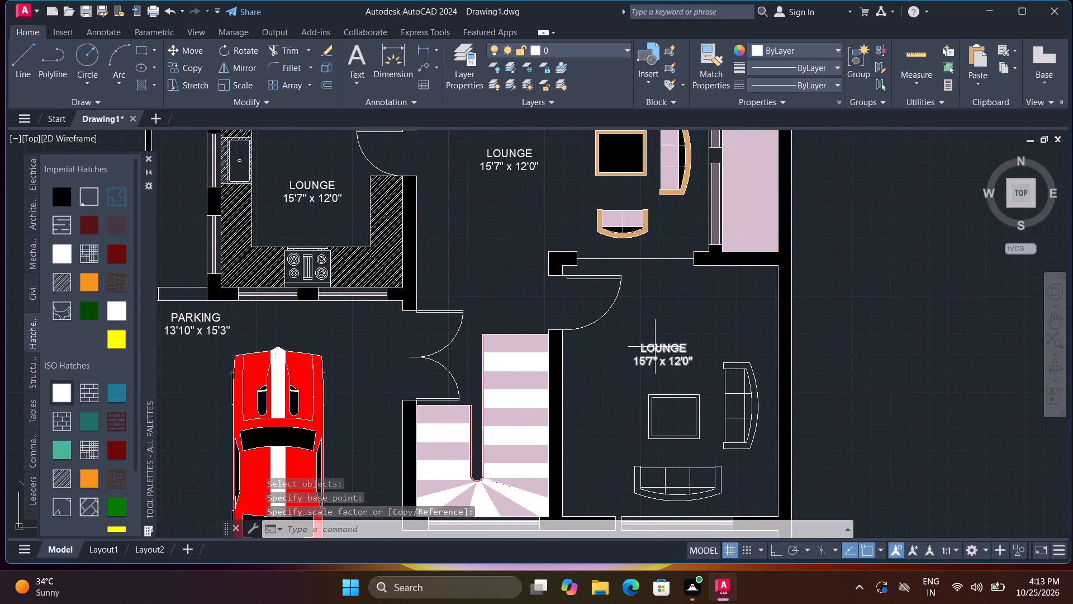
double_click(655, 347)
key("ctrl+s")
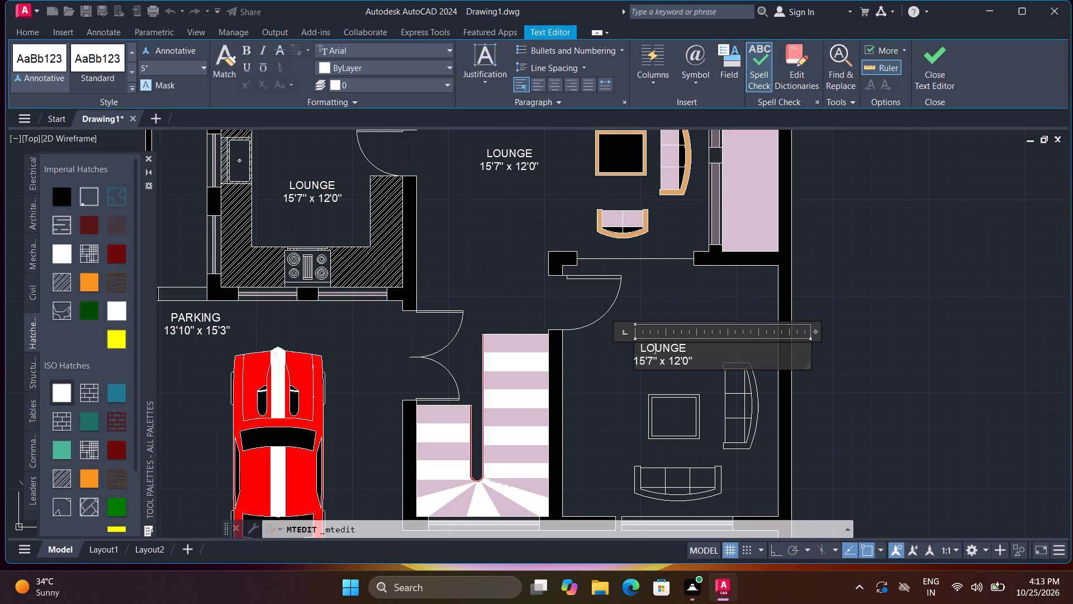
key("ctrl+a")
type("DRAWING")
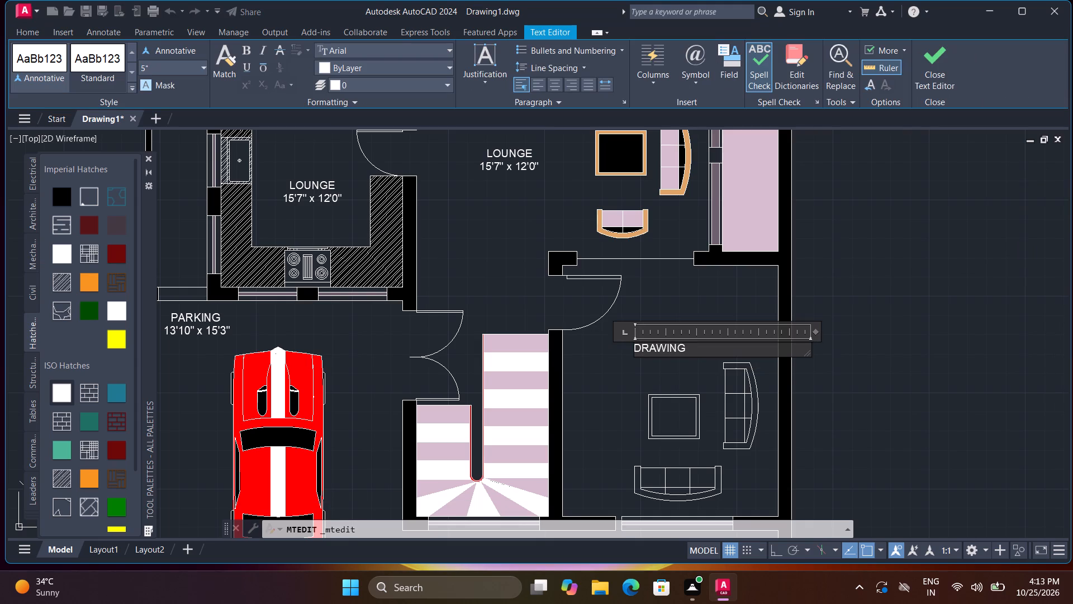
key("Return")
key("Up")
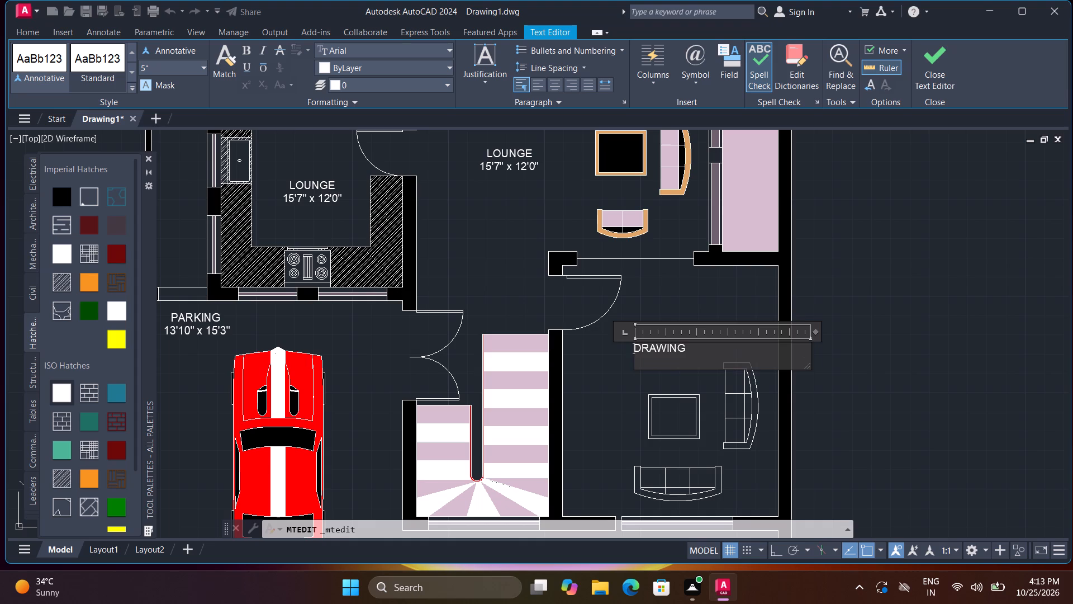
key("space")
key("Down")
type("11'8")
type("\" x")
key("space")
type("12")
type("'0")
key("shift+quotedbl")
left_click(610, 399)
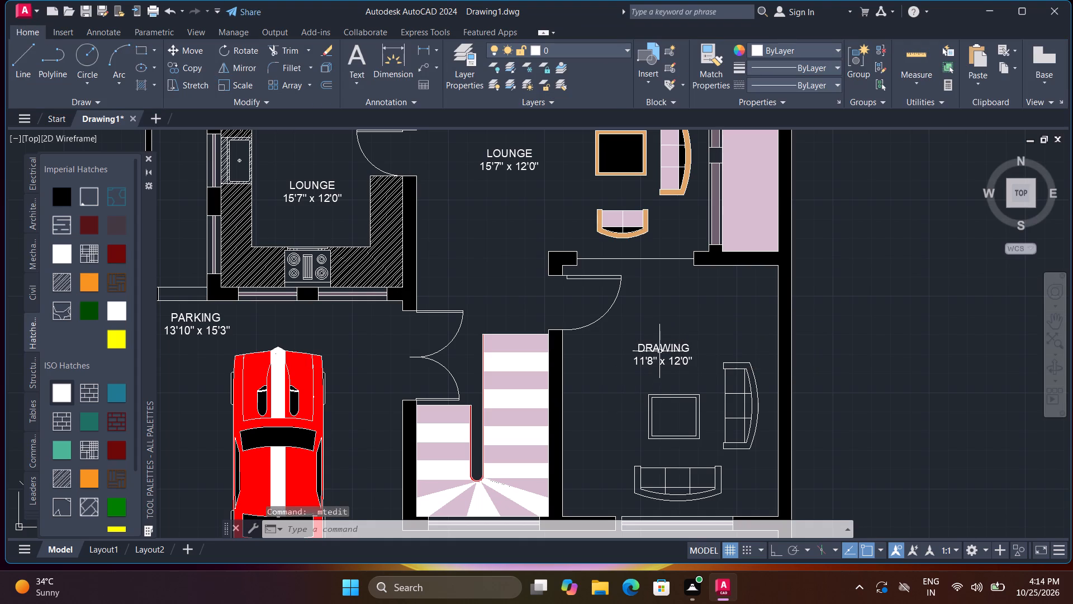
Move the DRAWING label slightly east so that it is centred above the coffee table.
left_click(663, 343)
key("comma")
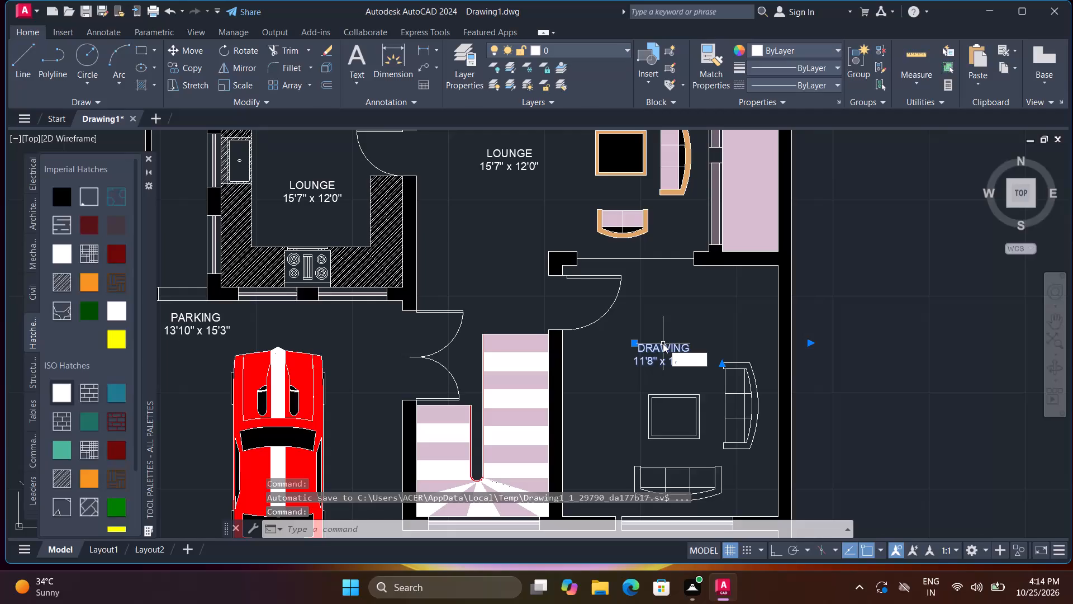
key("BackSpace")
type("M")
key("space")
left_click(663, 343)
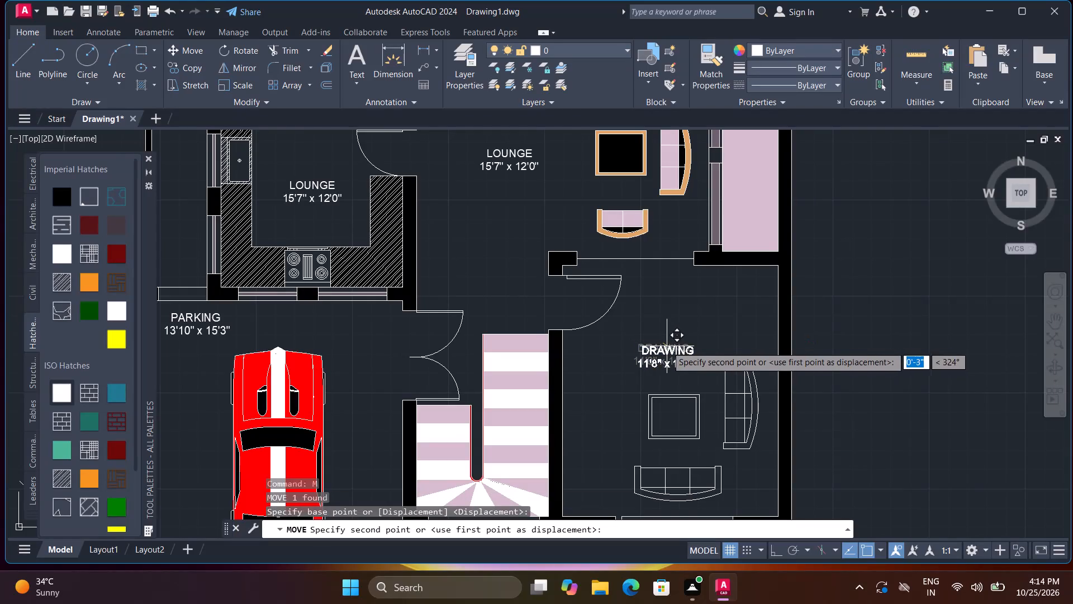
left_click(673, 339)
Fill the three seat cushions of the DRAWING room's south sofa with the solid mauve hatch used on the lounge sofas.
scroll(676, 339, "down", 1)
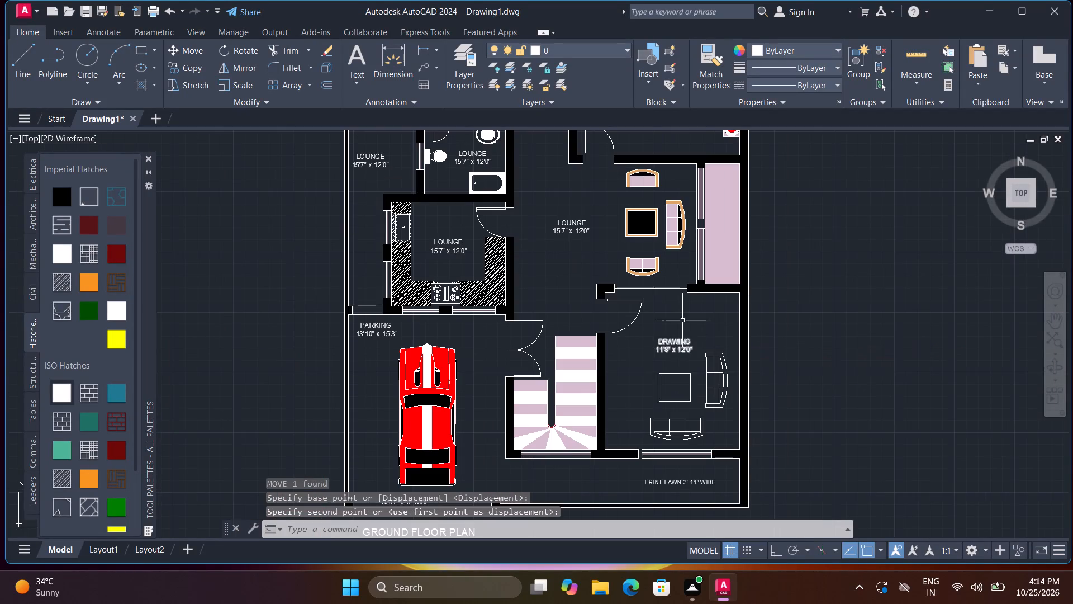
middle_click_drag(683, 328, 695, 356)
middle_click(695, 356)
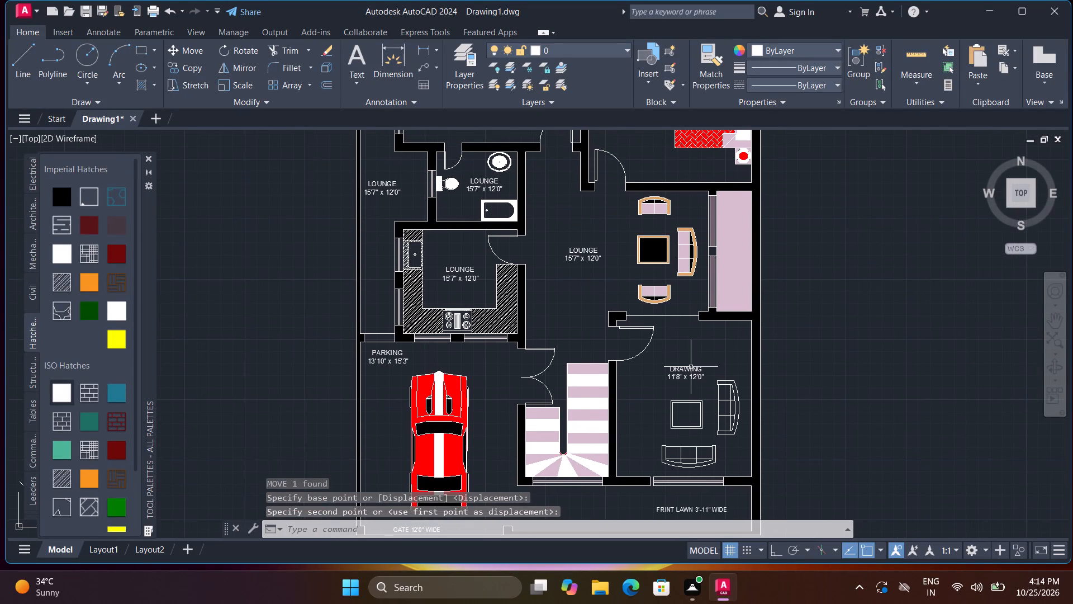
left_click(116, 343)
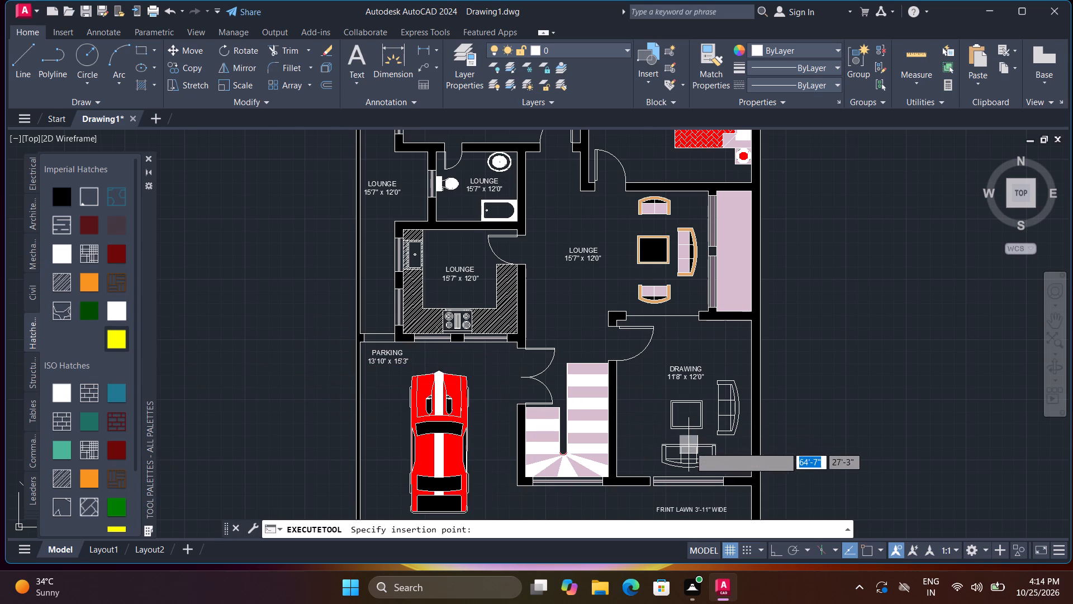
scroll(690, 446, "up", 2)
left_click(645, 464)
key("space")
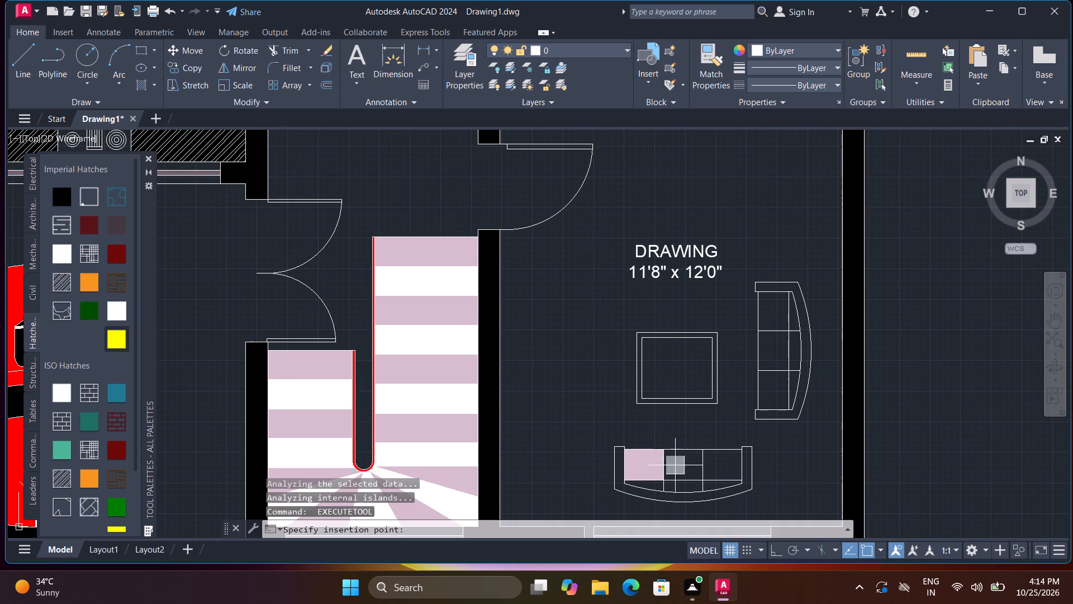
left_click(675, 465)
key("space")
left_click(717, 466)
Fill the three seat cushions of the DRAWING room's east sofa with the same mauve hatch.
key("space")
left_click(772, 386)
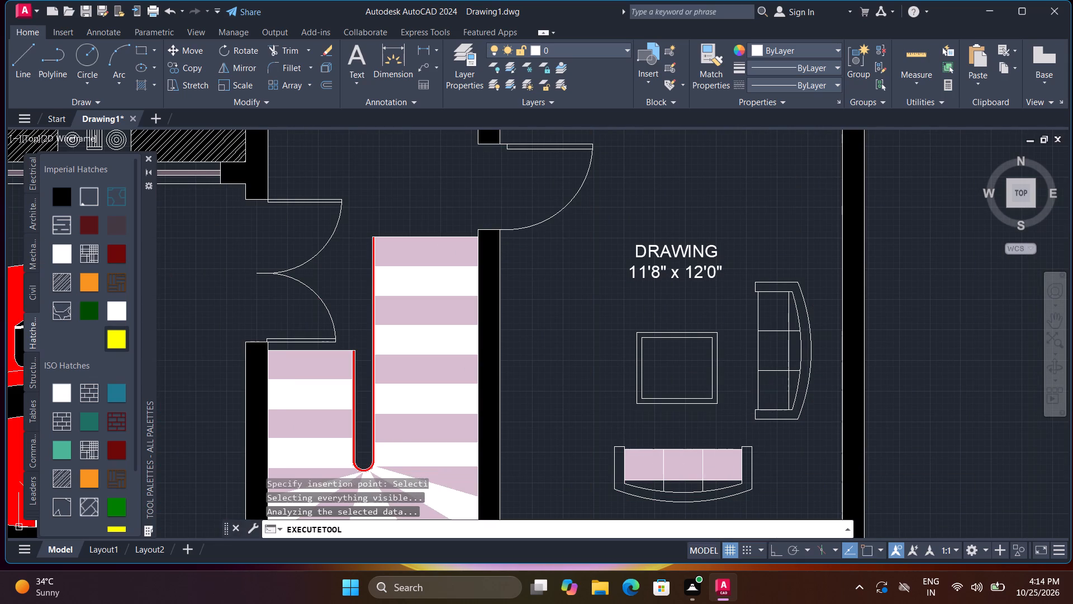
key("space")
left_click(778, 349)
key("space")
left_click(774, 320)
Fill the frames of both DRAWING room sofas and the coffee table border with the solid tan-orange hatch.
scroll(776, 317, "down", 2)
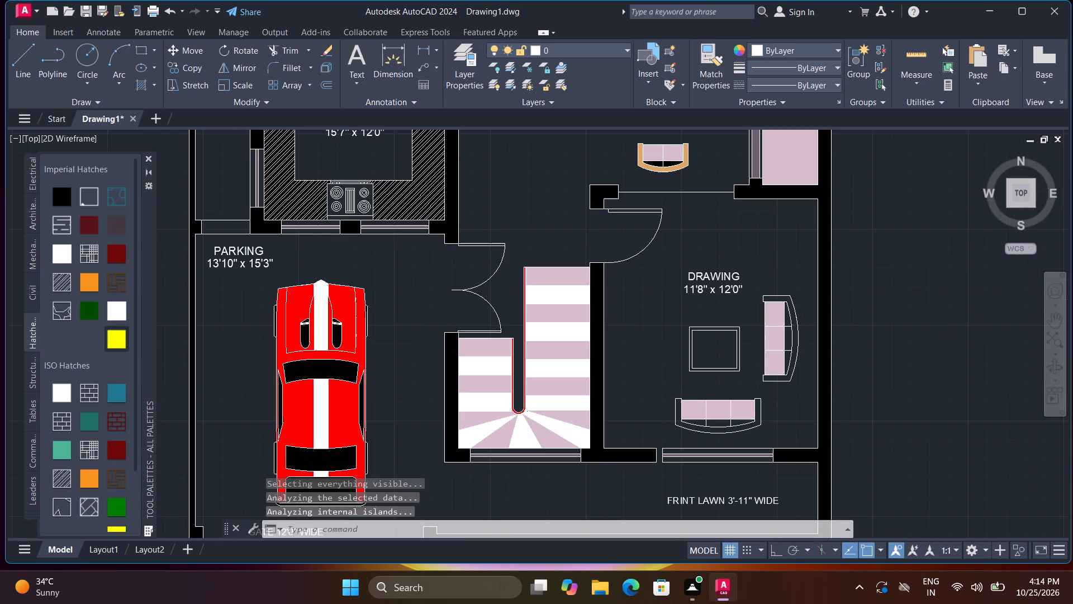
left_click(120, 318)
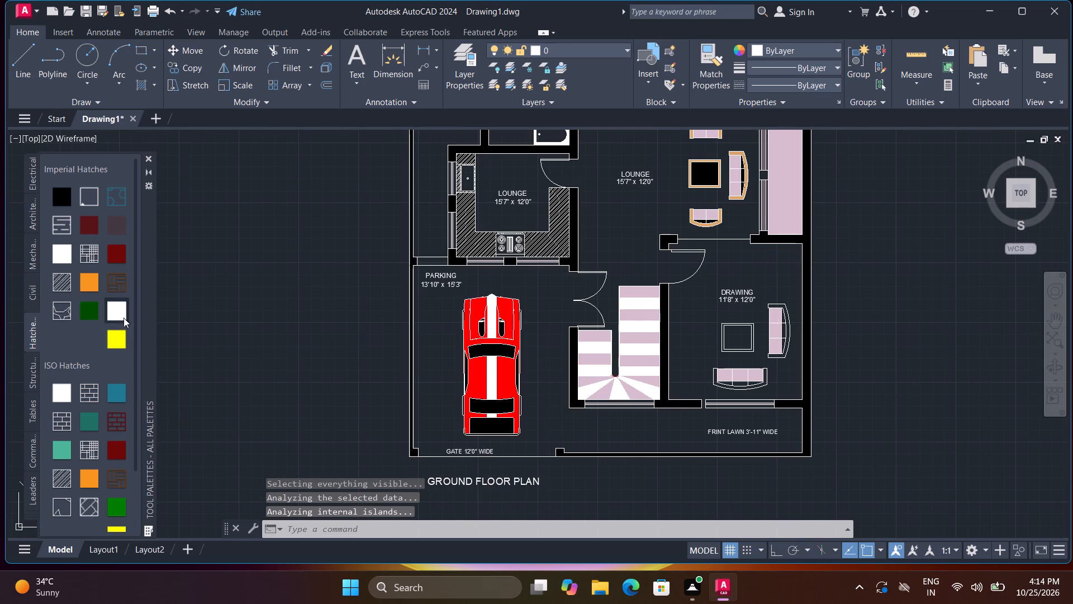
left_click(747, 388)
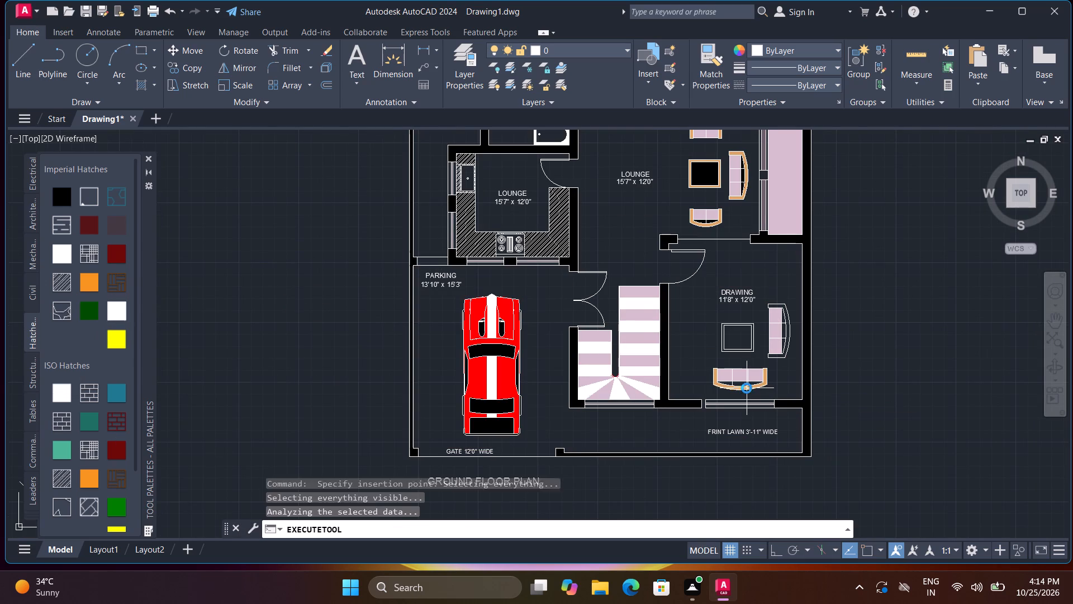
key("space")
left_click(775, 356)
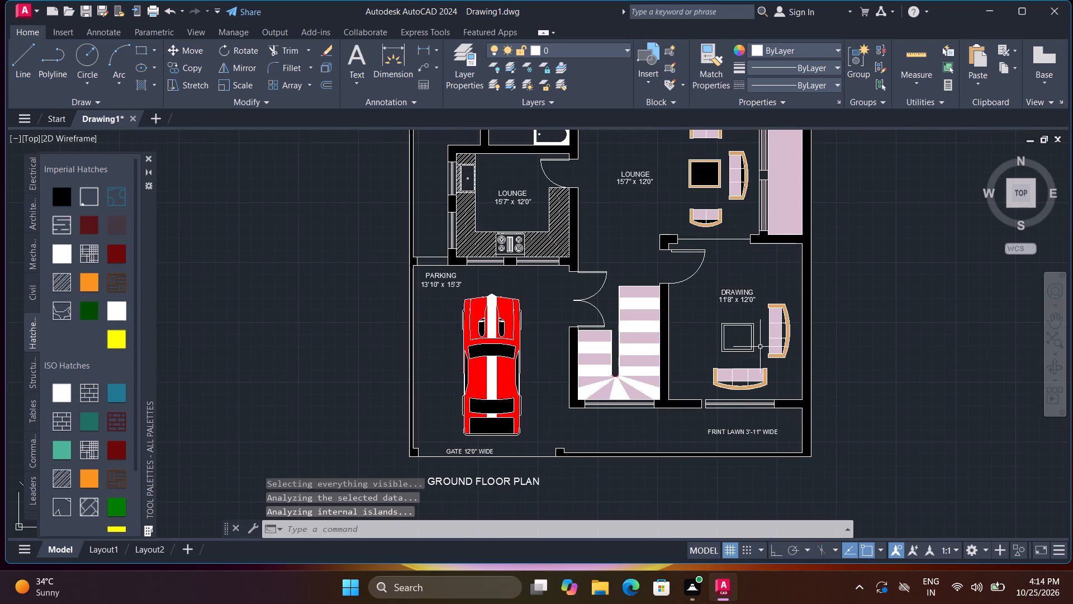
key("space")
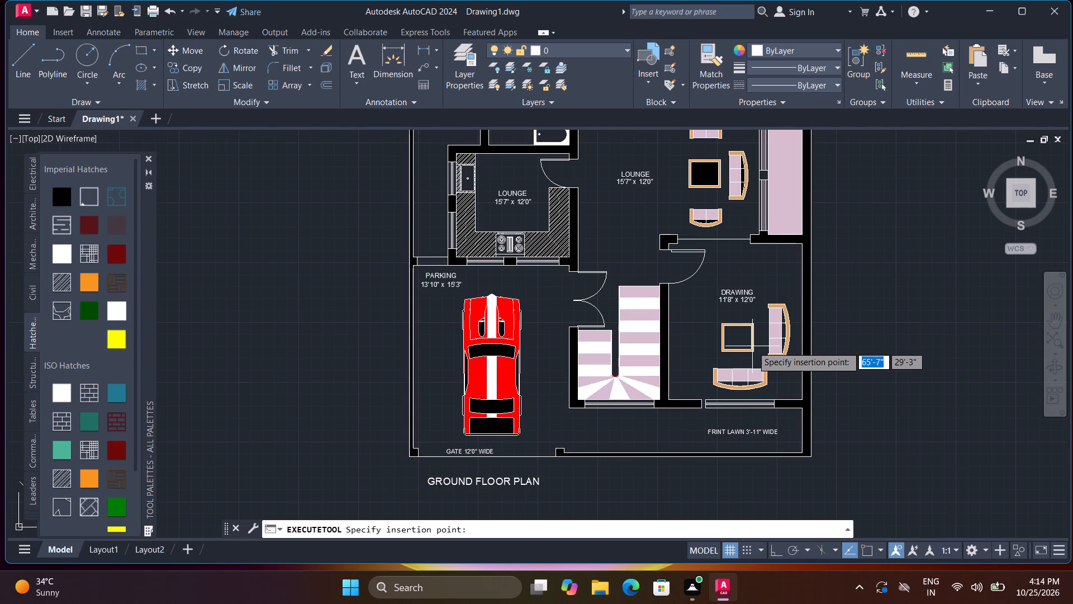
left_click(752, 346)
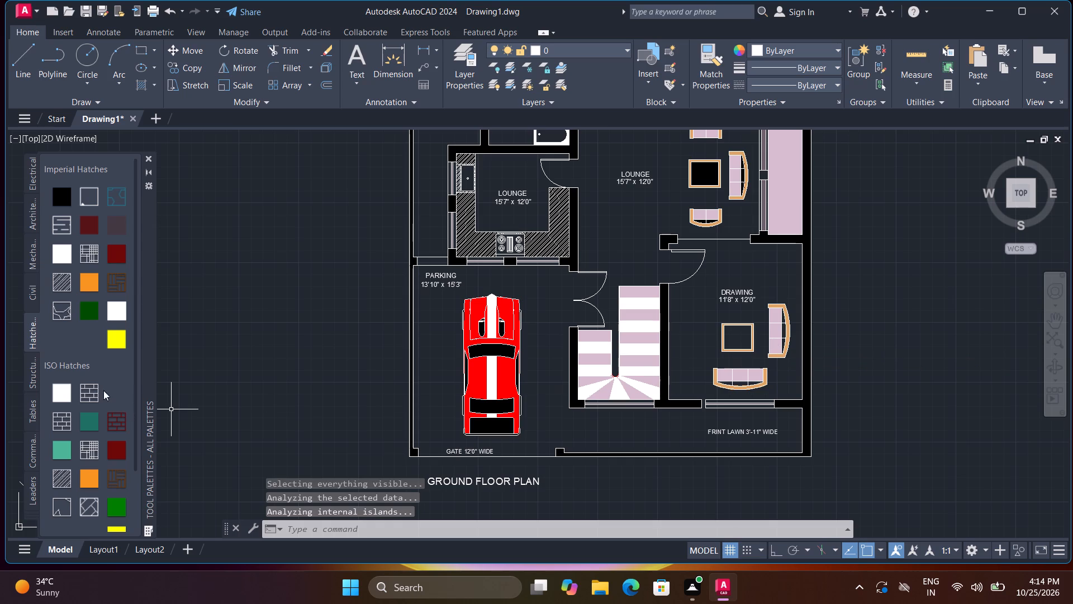
Fill the DRAWING room coffee table top and the three gaps behind the south sofa's cushions with solid black hatch.
left_click(61, 385)
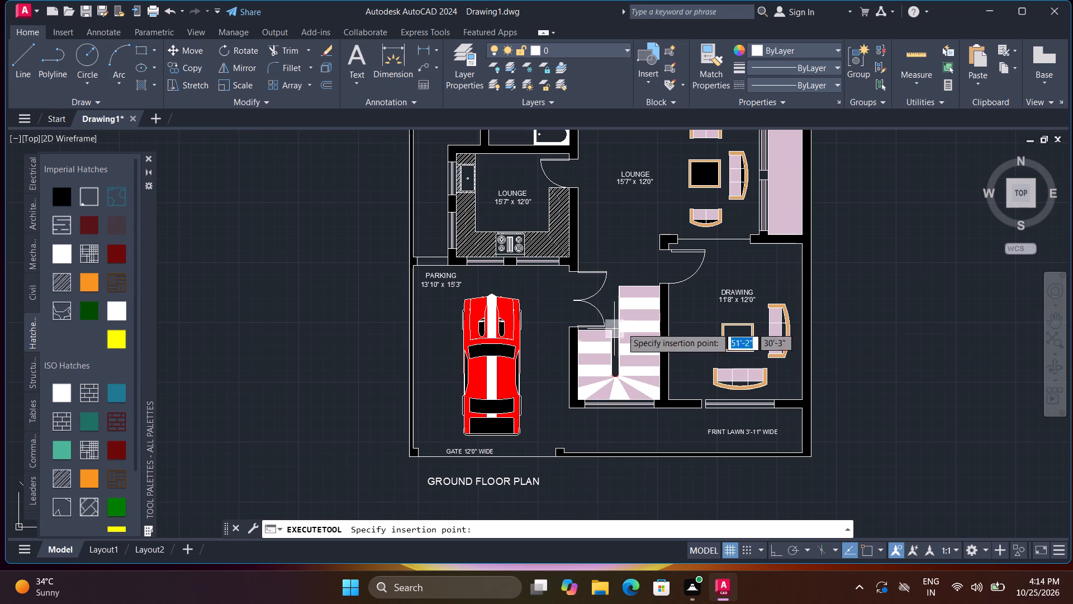
scroll(739, 341, "up", 2)
left_click(739, 345)
key("space")
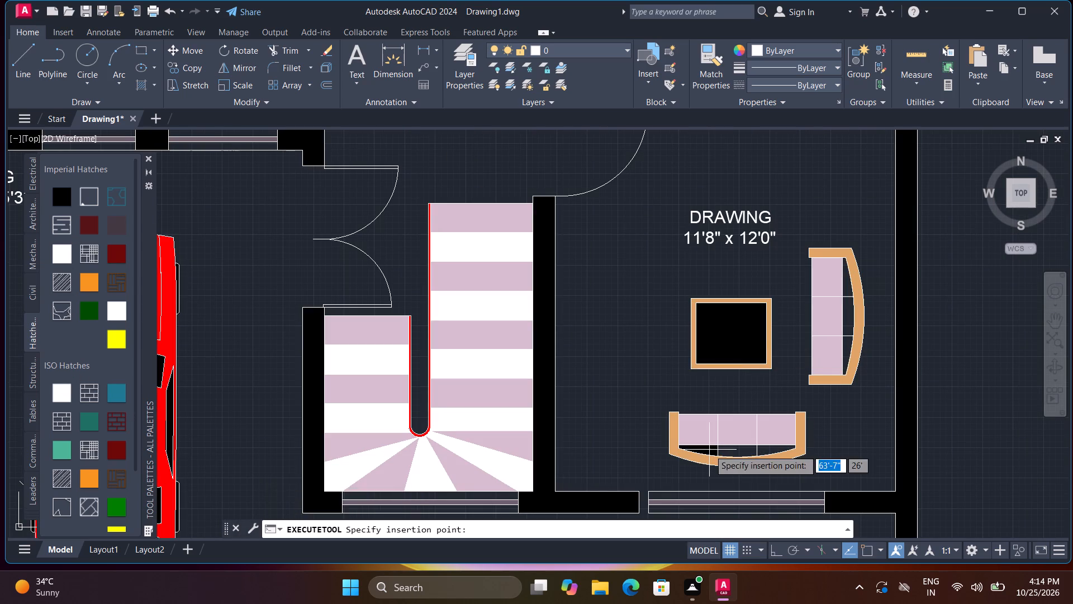
left_click(709, 450)
key("space")
left_click(732, 450)
key("space")
left_click(766, 452)
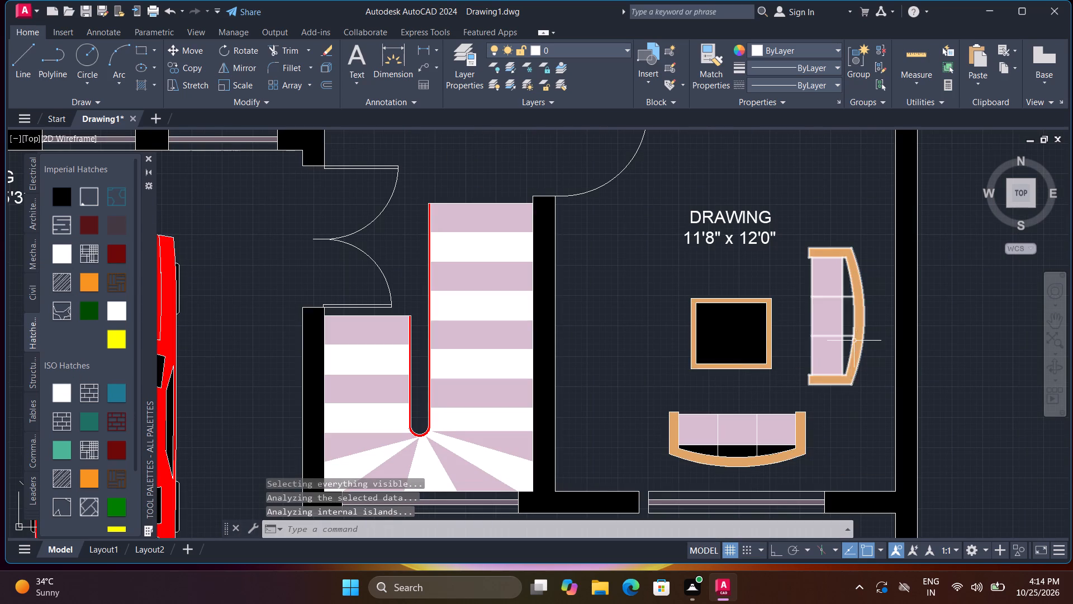
Fill the three gaps behind the east sofa's cushions in the DRAWING room with solid black hatch.
key("space")
left_click(850, 341)
key("space")
left_click(850, 322)
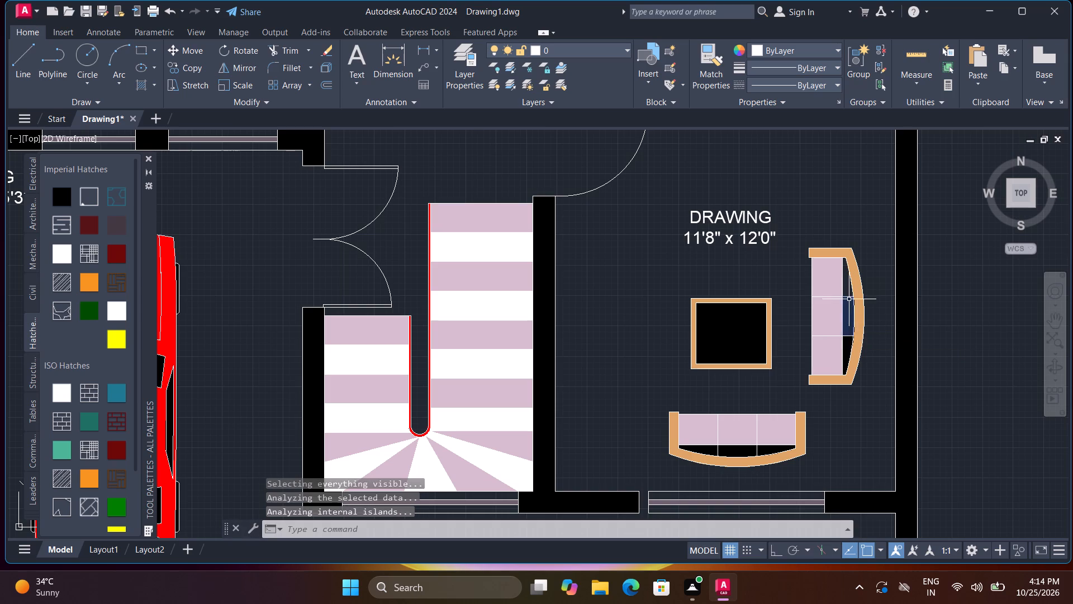
key("space")
left_click(848, 289)
Change the LOUNGE label in the room with the stove and sink to KITCHEN with 10'0" x 9'0" on the second line.
scroll(848, 289, "down", 1)
scroll(507, 364, "down", 2)
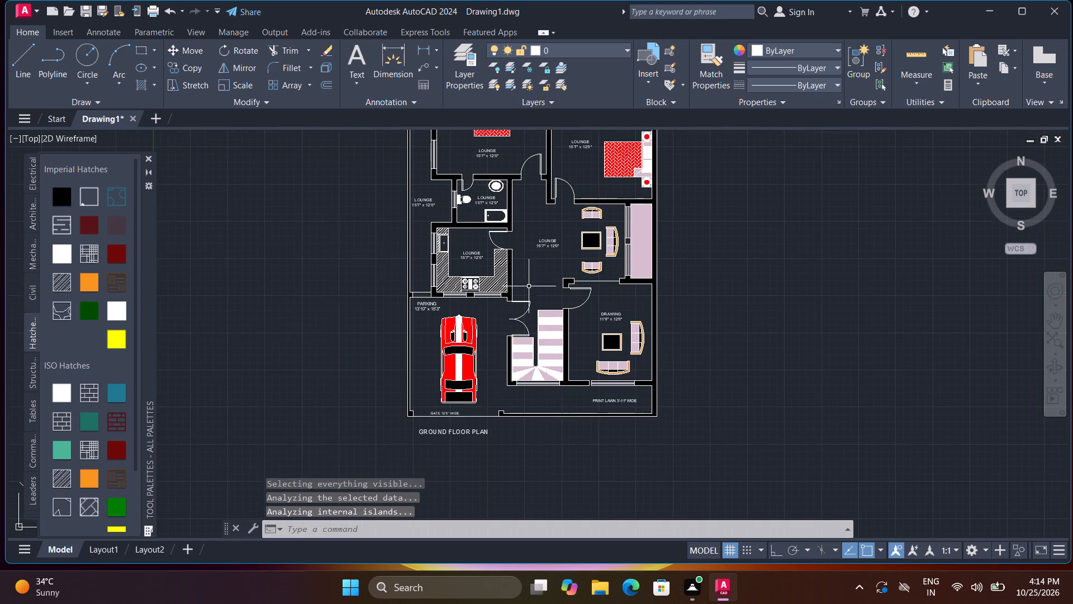
middle_click_drag(531, 278, 549, 346)
scroll(551, 341, "up", 2)
double_click(368, 299)
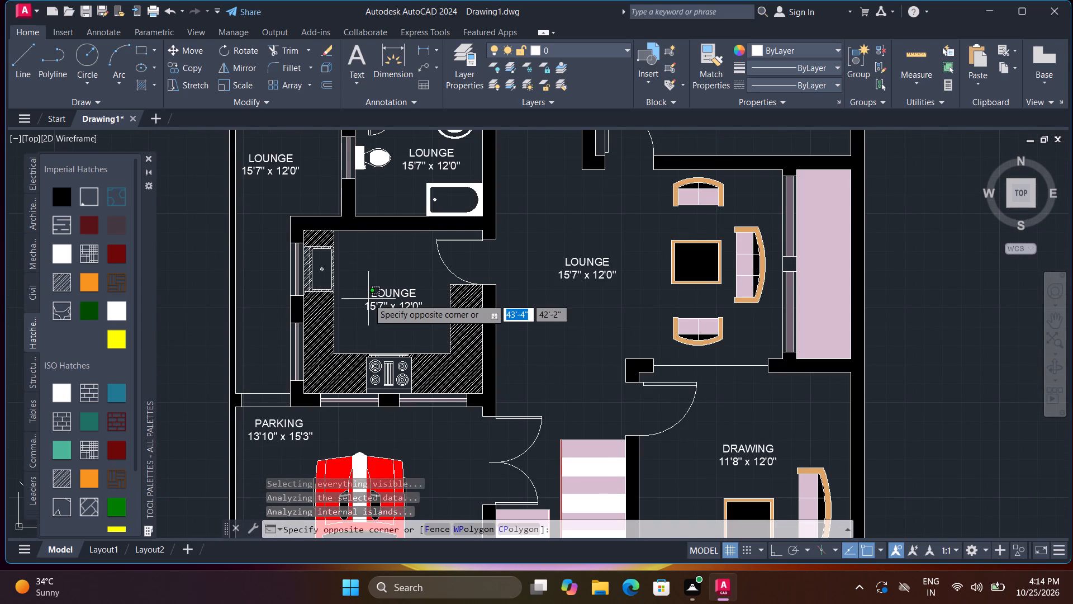
double_click(380, 298)
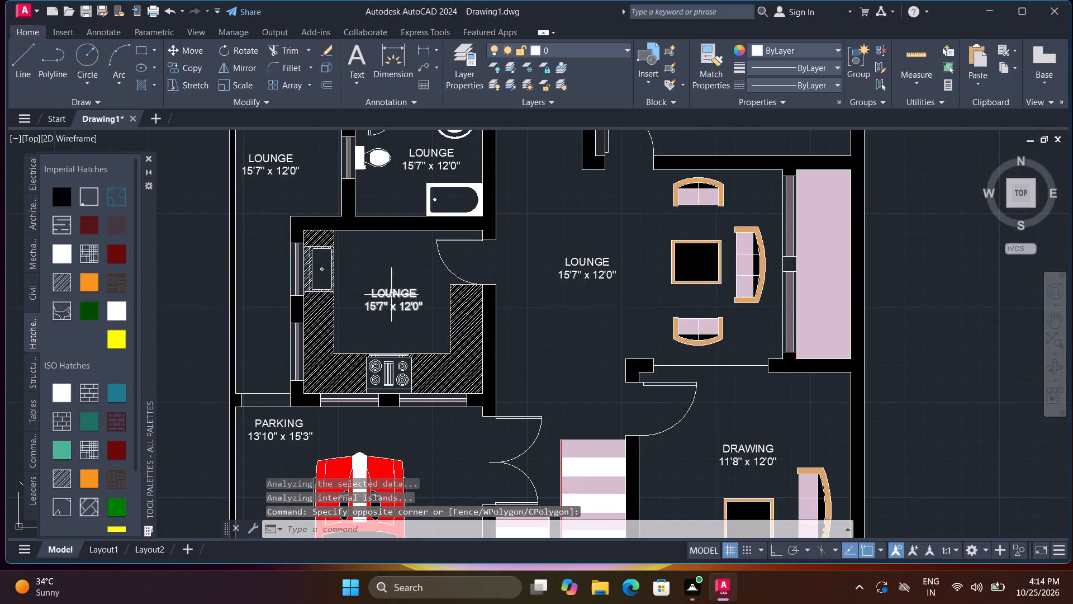
double_click(391, 295)
key("ctrl+a")
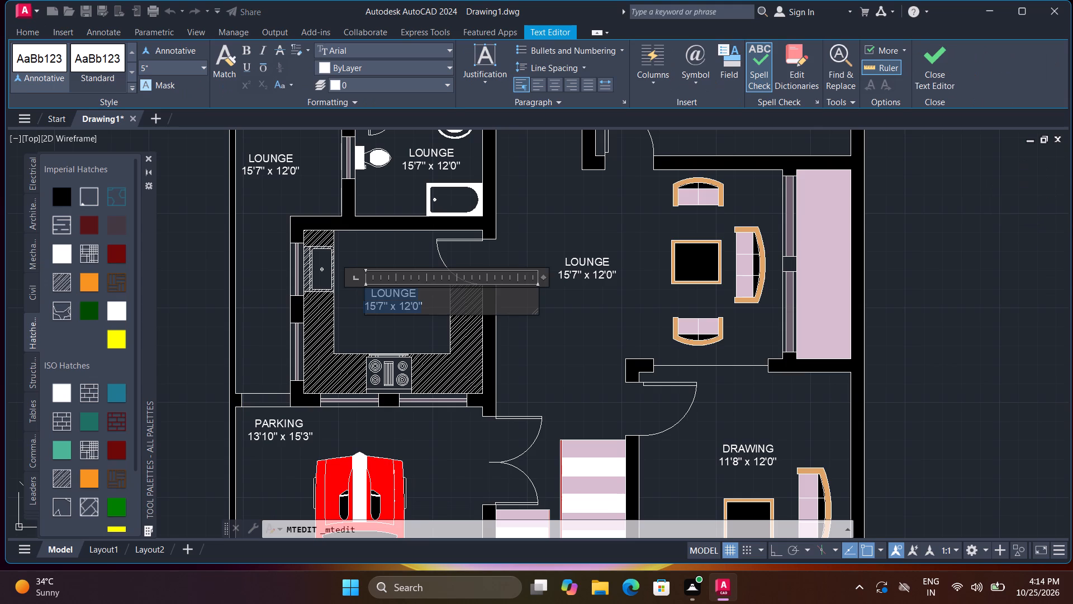
type("KITCHEN")
key("Return")
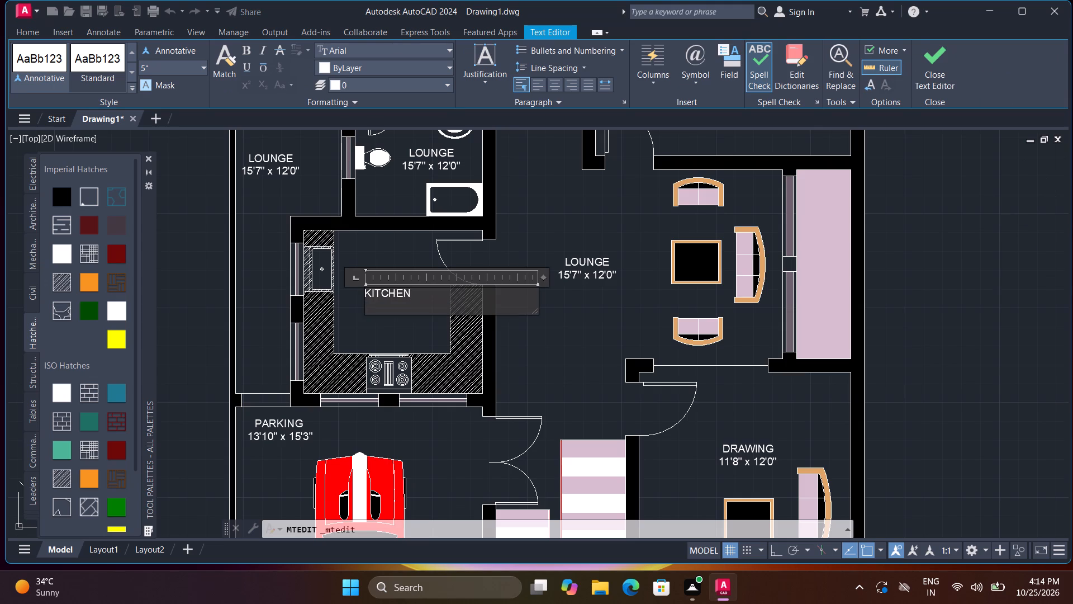
type("10'0")
type("\" x")
key("space")
type("9'0\"")
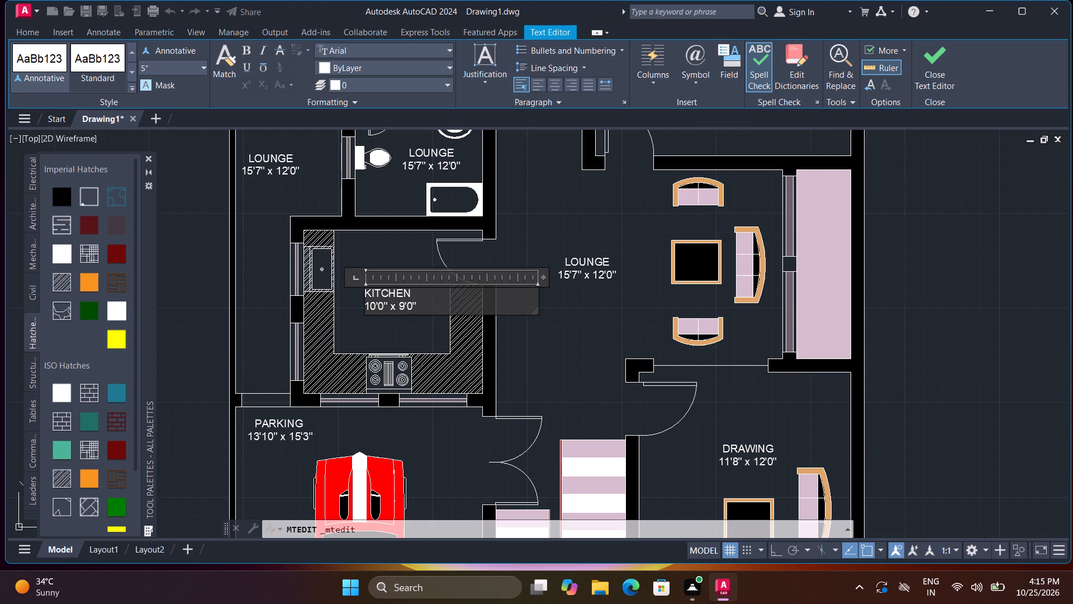
Indent the KITCHEN name with a leading space to centre it over its dimensions, and finish the text edit.
left_click(364, 295)
double_click(370, 295)
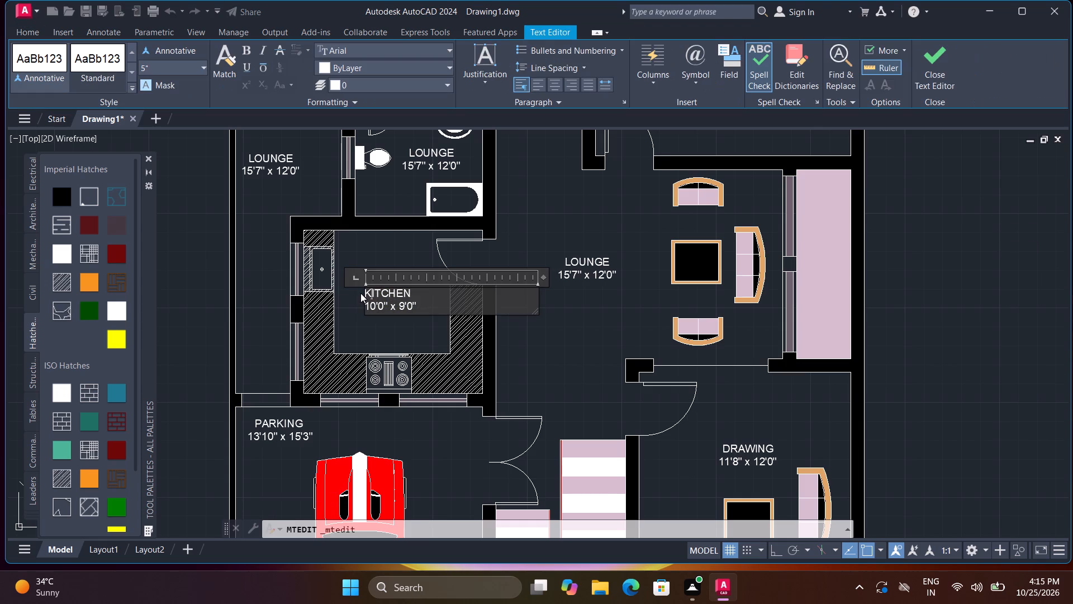
left_click(367, 293)
key("space")
left_click(358, 314)
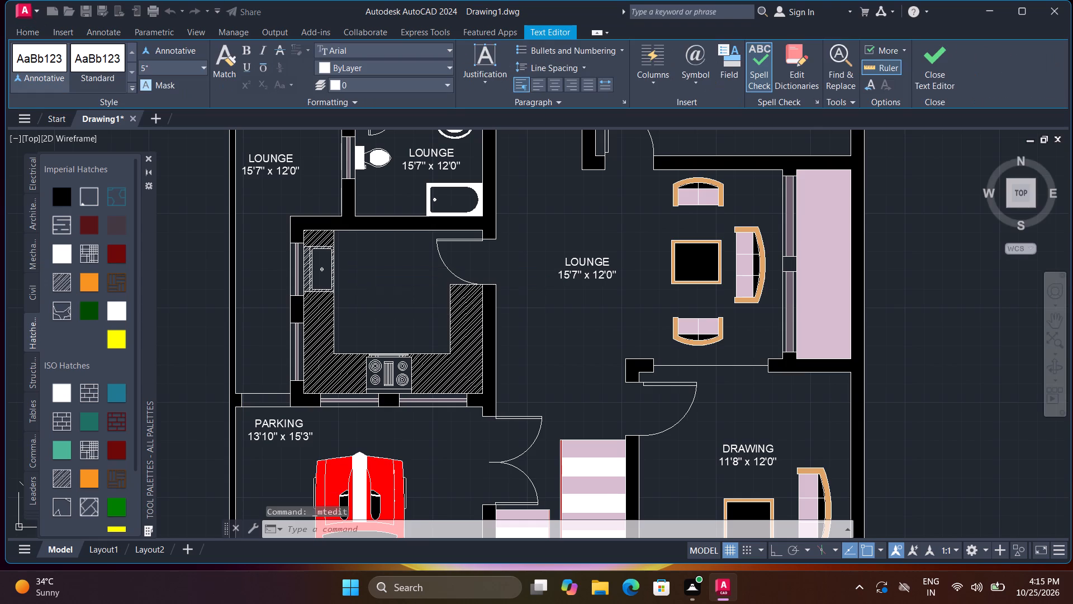
Move the KITCHEN label slightly south within the kitchen floor area.
left_click(395, 293)
type("M")
key("space")
left_click(395, 293)
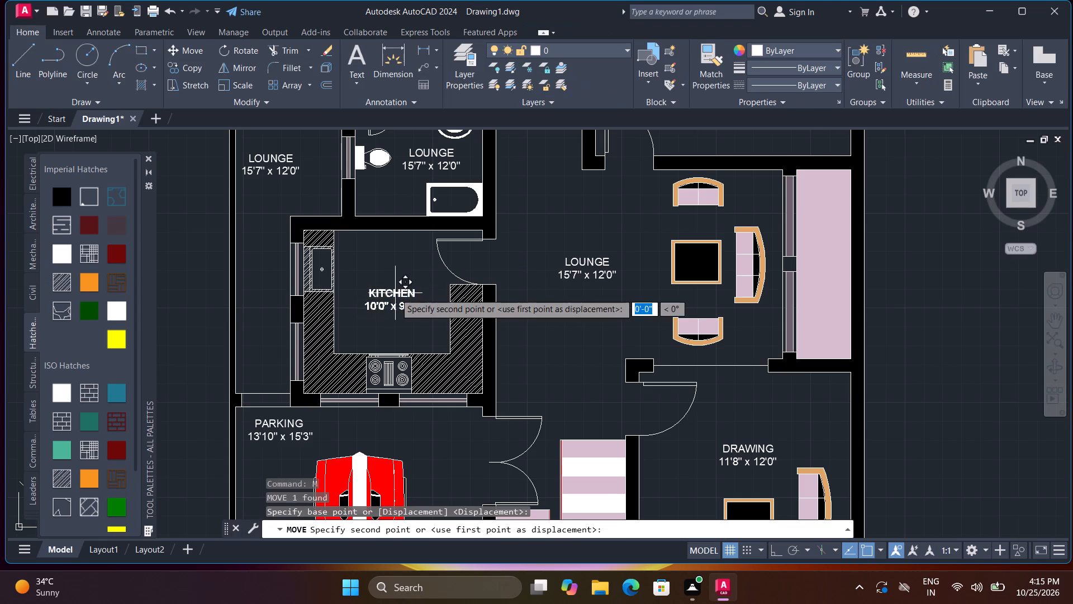
left_click(396, 301)
Scale the KITCHEN label freehand from a base point on its name.
type("SC")
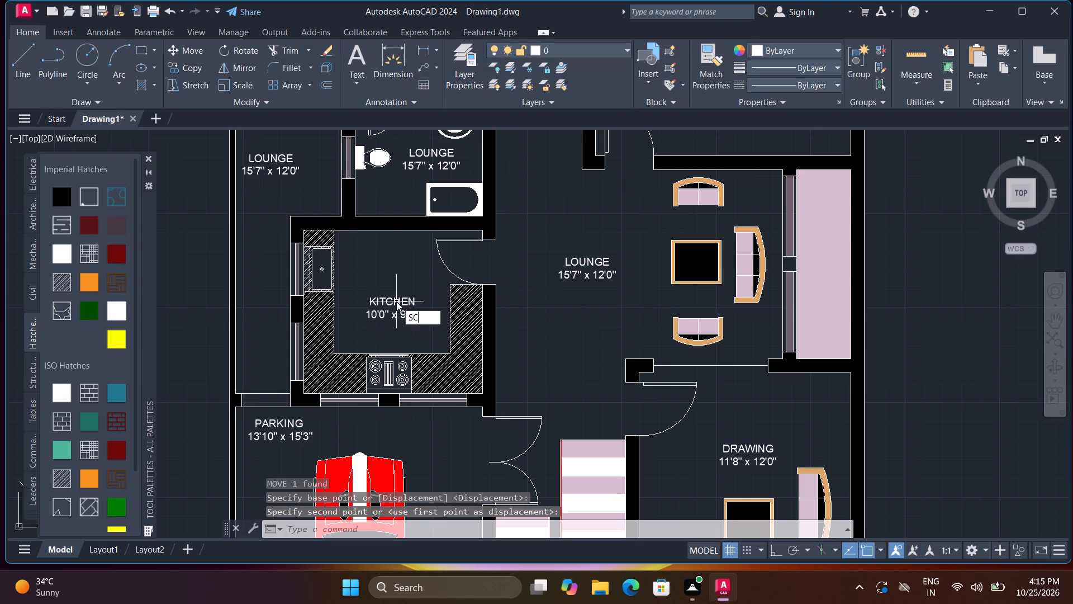
key("space")
left_click(396, 301)
key("space")
left_click(396, 304)
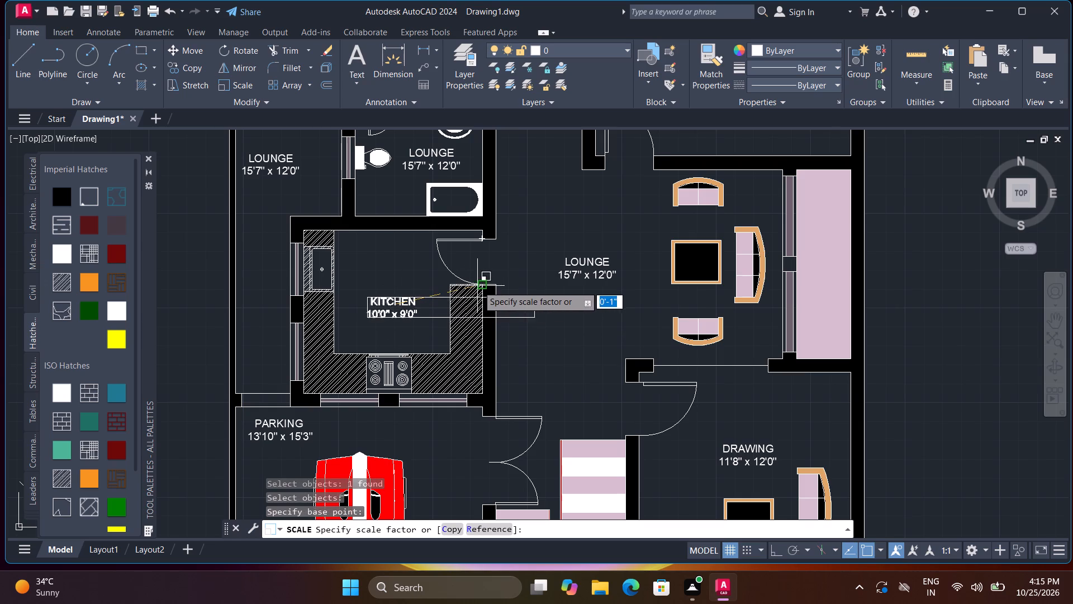
left_click(481, 284)
Rotate the LOUNGE label in the strip west of the bathroom by 90° so it reads vertically.
middle_click_drag(530, 291, 514, 443)
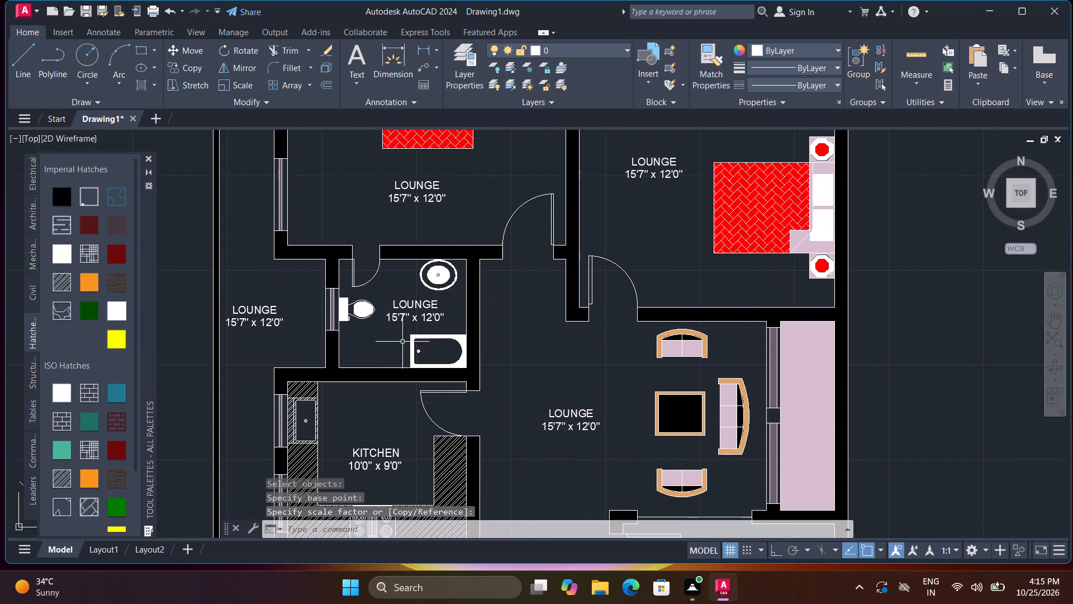
left_click(260, 317)
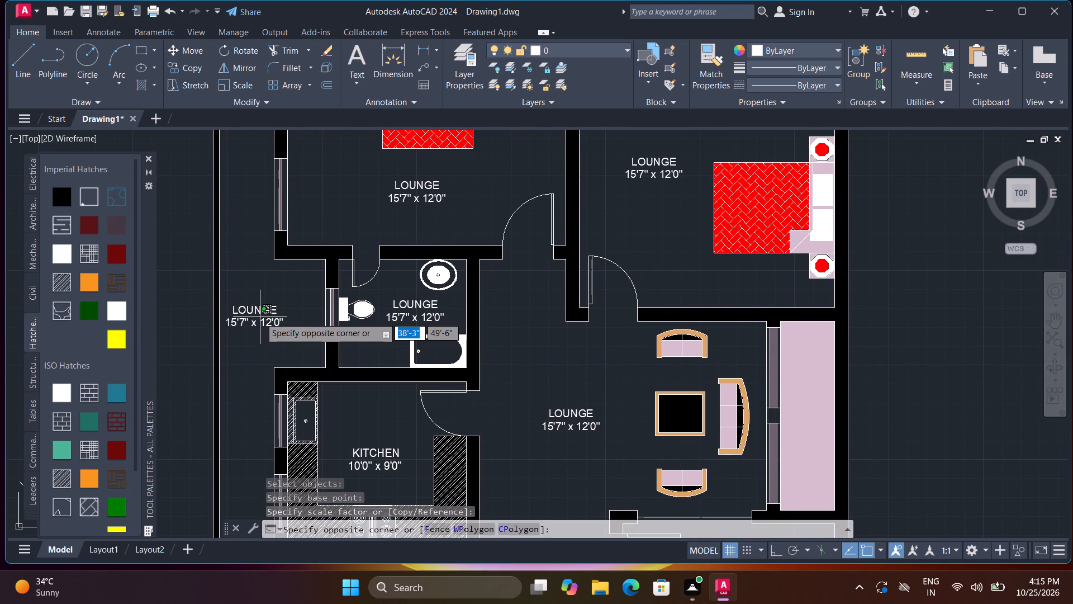
left_click(262, 312)
type("RO")
key("space")
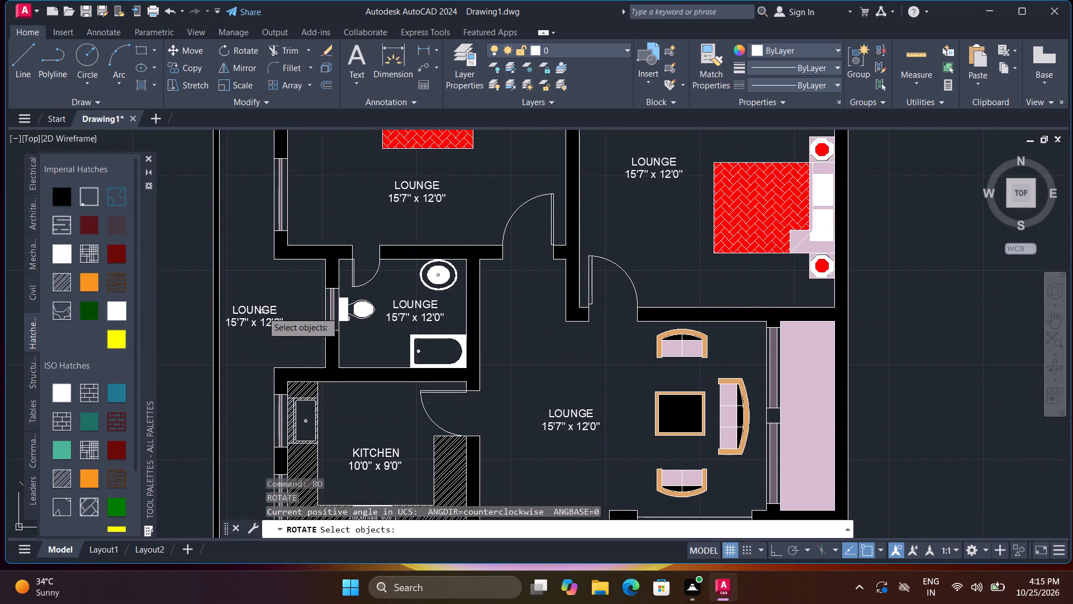
left_click(262, 312)
key("space")
left_click(276, 313)
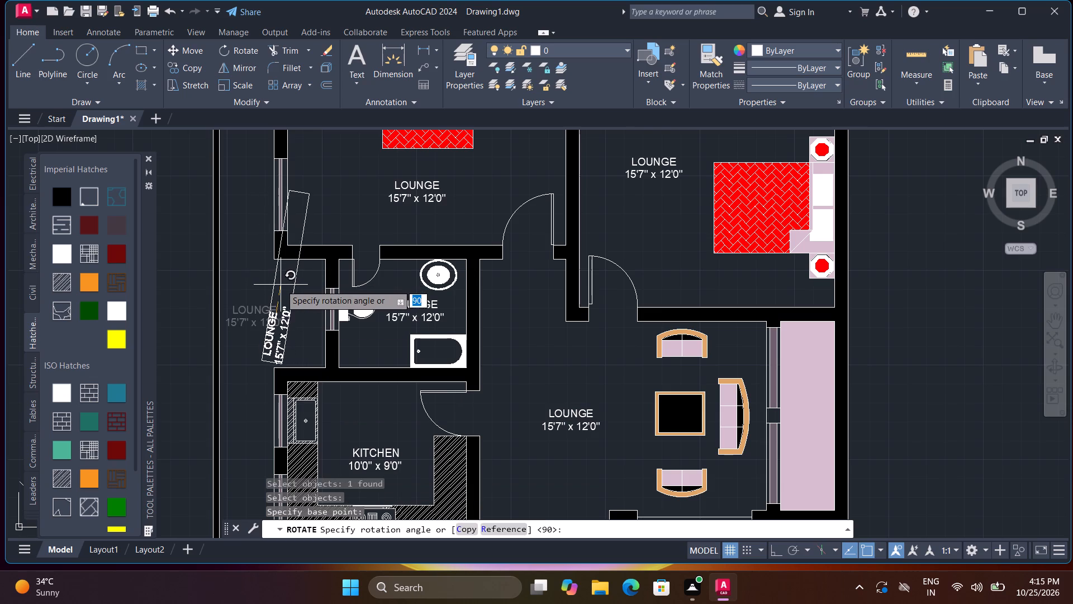
key("F8")
left_click(282, 277)
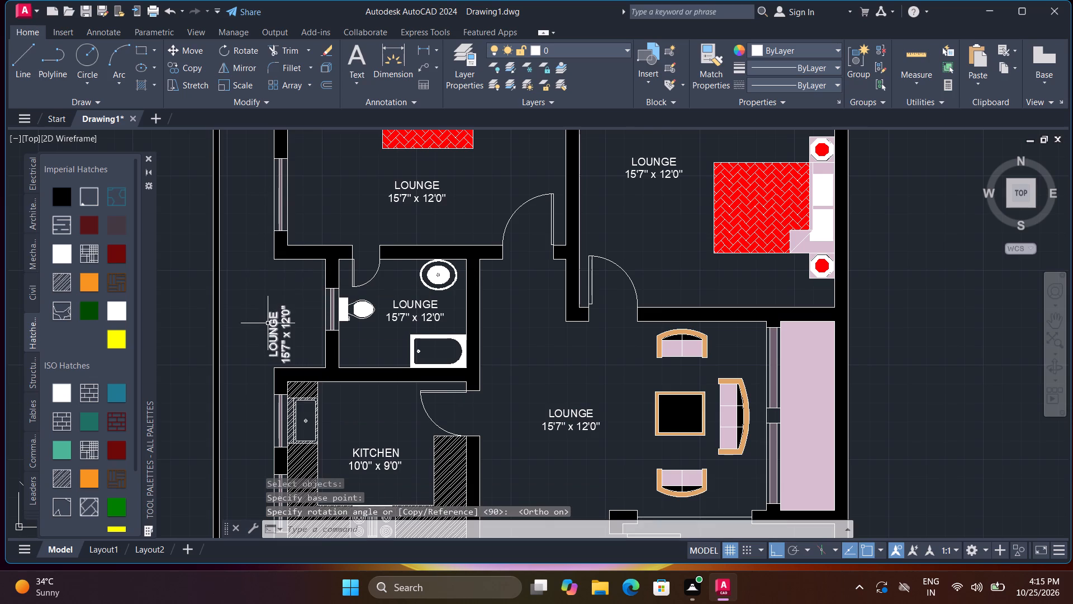
Replace the rotated LOUNGE label's text with SIDE LAWN 3'-0" WIDE on a single line.
double_click(272, 328)
key("ctrl+a")
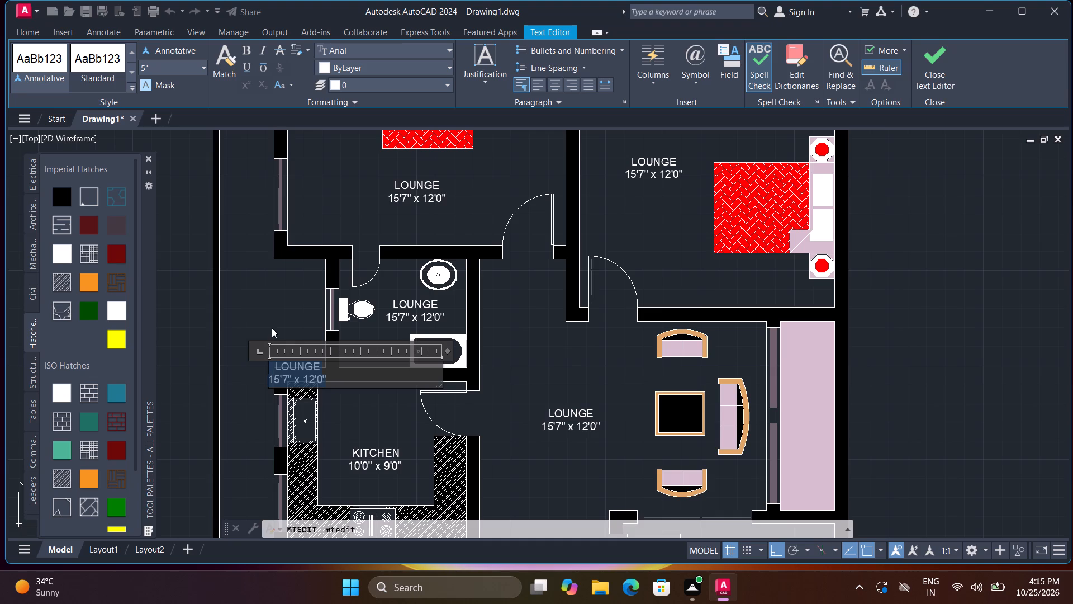
type("SIDE LAWN")
key("space")
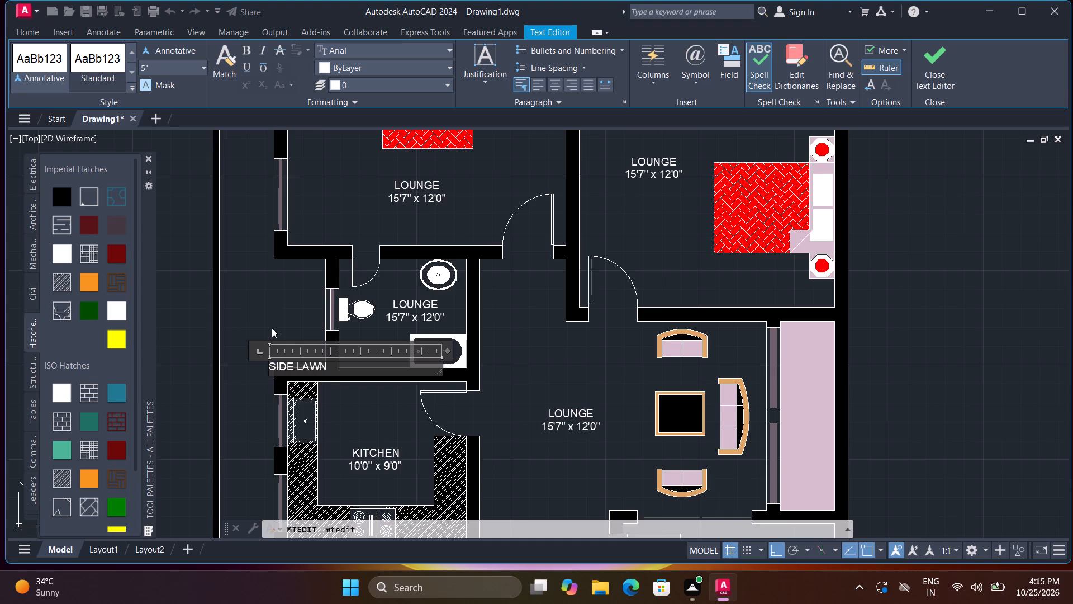
type("3'-")
type("0\"M")
key("Home")
key("BackSpace")
key("BackSpace")
key("Home")
key("Home")
key("End")
key("BackSpace")
key("space")
type("WIDE")
left_click(377, 427)
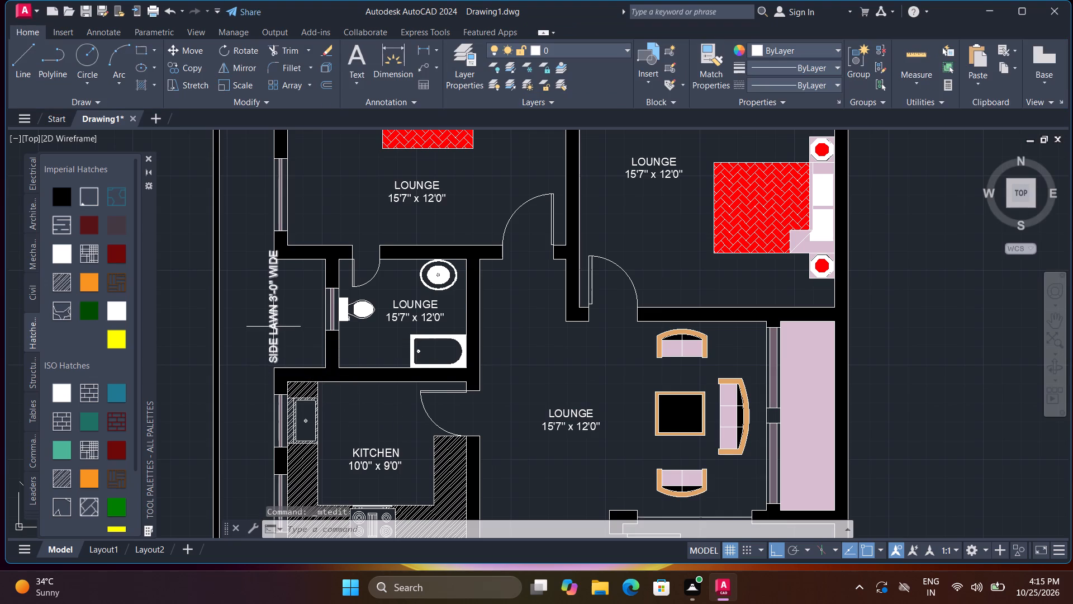
Move the SIDE LAWN label northwest into the narrow strip between the west boundary wall and the house.
left_click(273, 324)
type("M")
key("space")
left_click(273, 324)
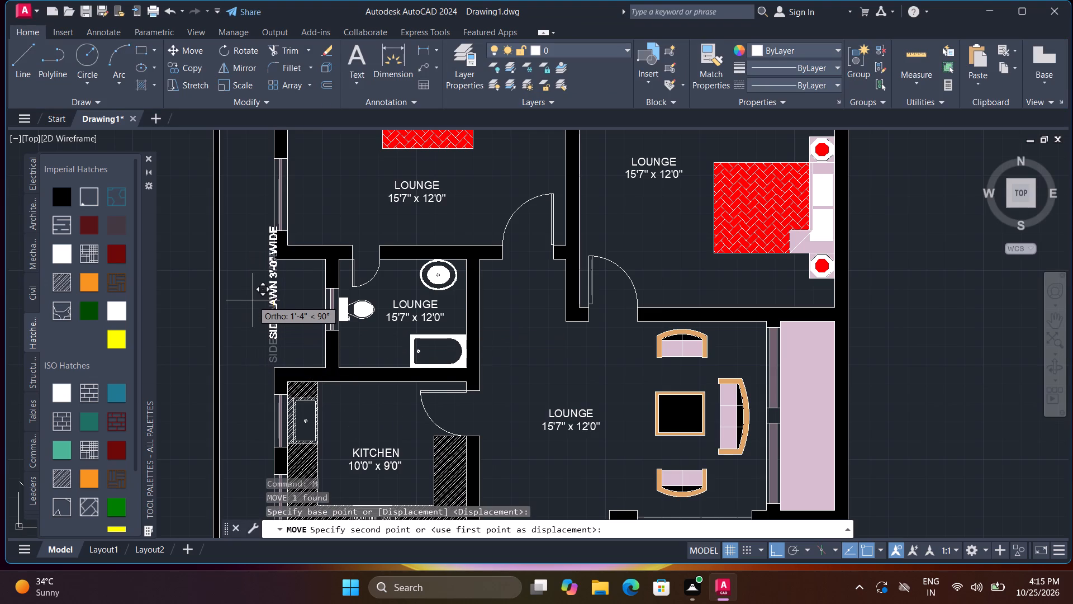
key("F8")
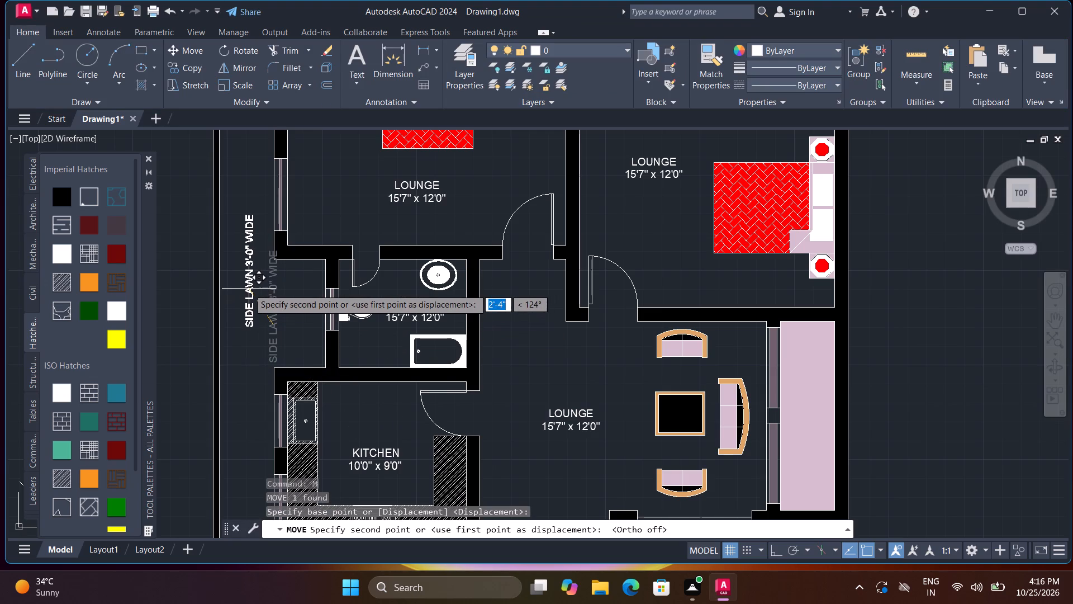
scroll(249, 289, "down", 1)
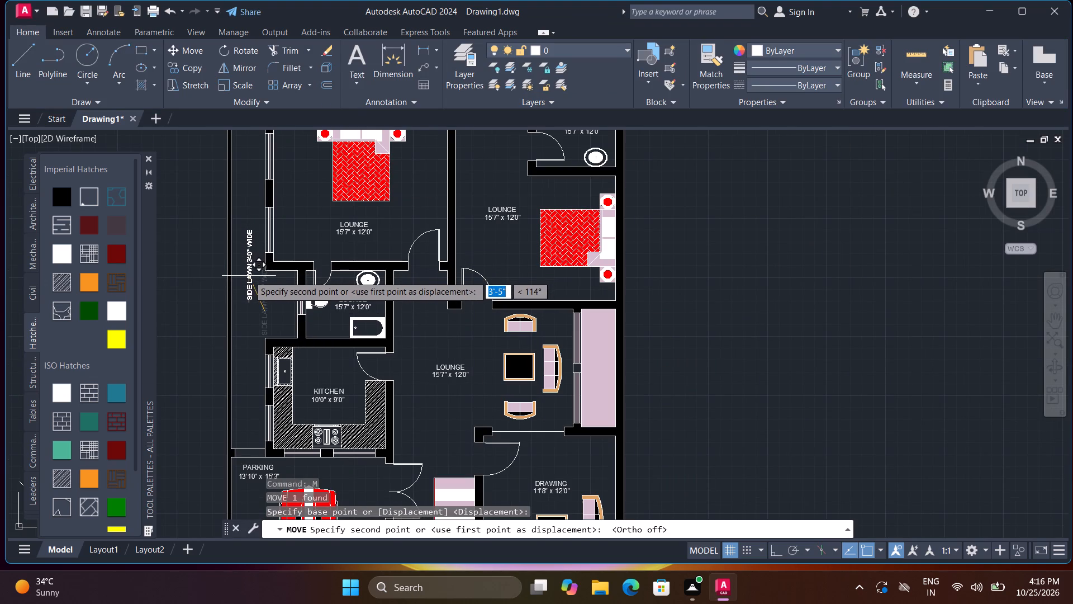
left_click(249, 276)
Change the LOUNGE label in the northwest bedroom to BED ROOM with 15'4" x 12'0" on the second line.
middle_click_drag(304, 256, 297, 379)
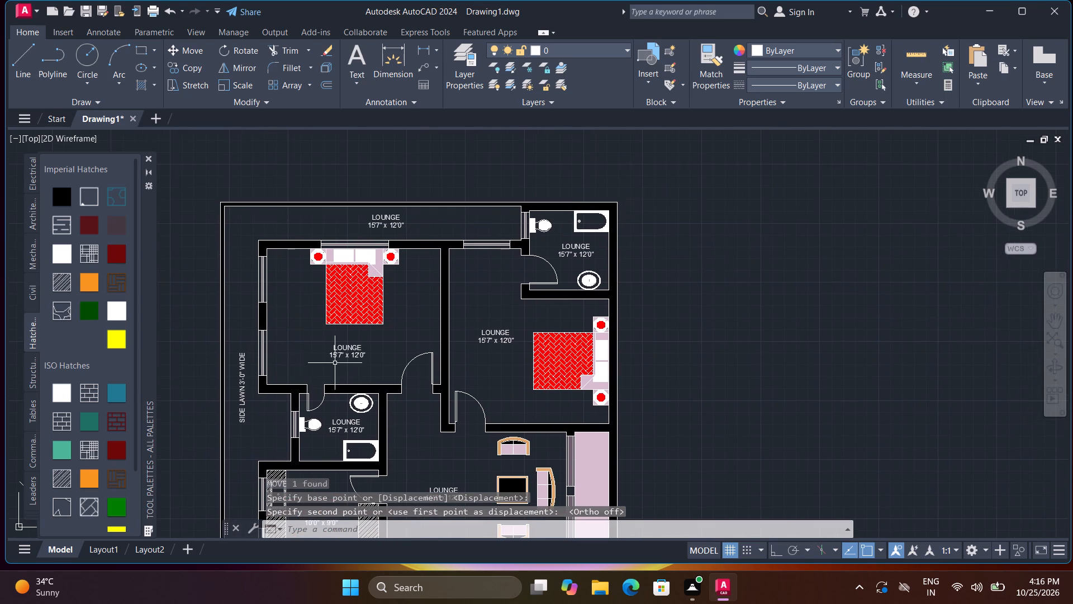
double_click(346, 350)
key("ctrl+s")
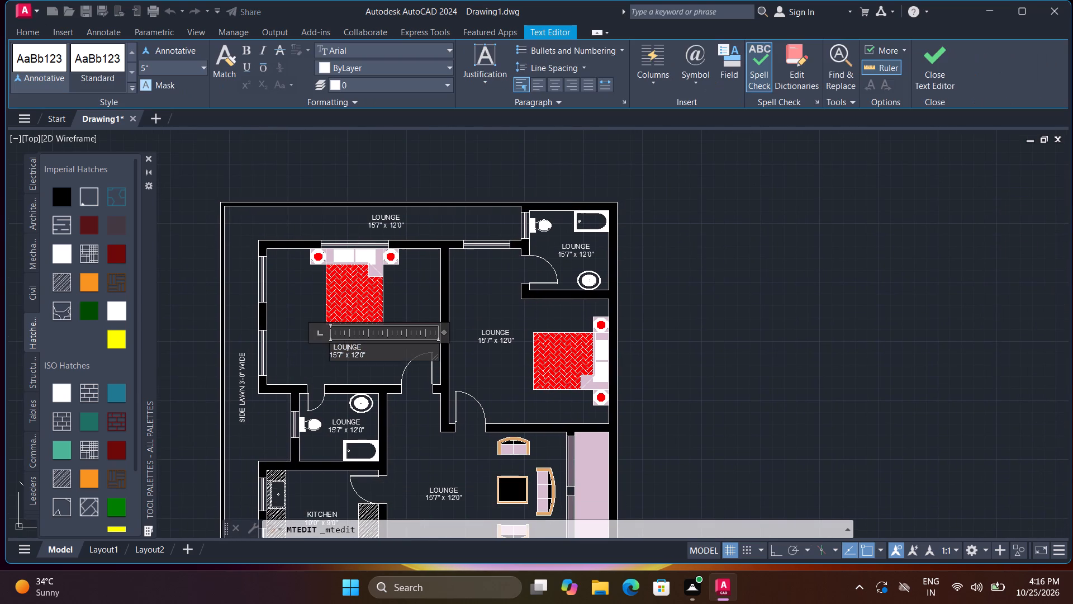
key("ctrl+a")
type("BED ROOM")
key("Return")
key("1")
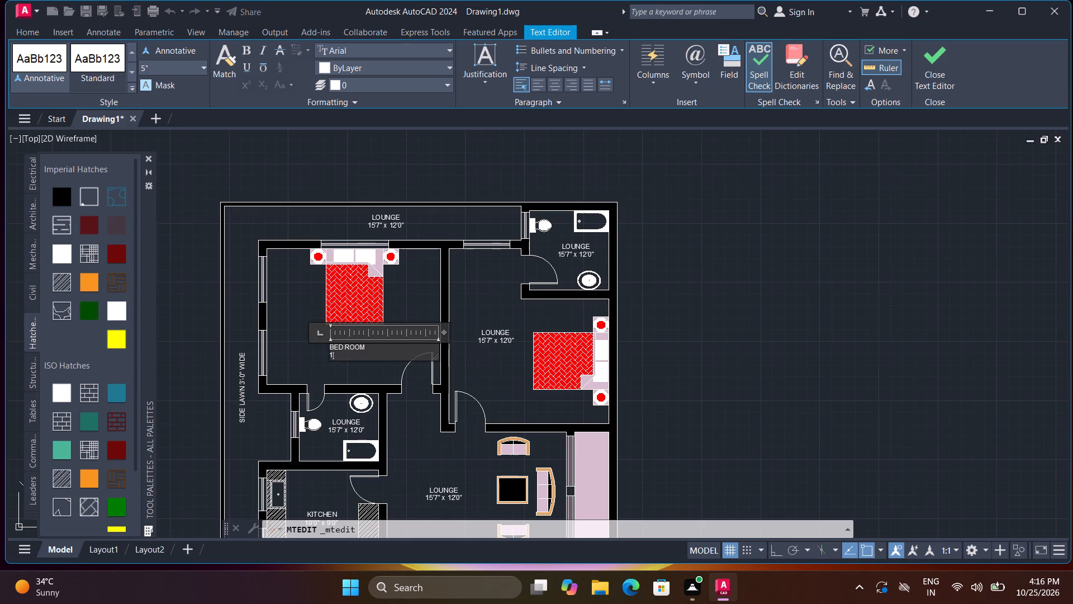
type("5'")
key("4")
type("\"")
key("space")
type("x")
key("space")
type("12'0")
key("shift+quotedbl")
scroll(344, 351, "up", 2)
left_click(338, 388)
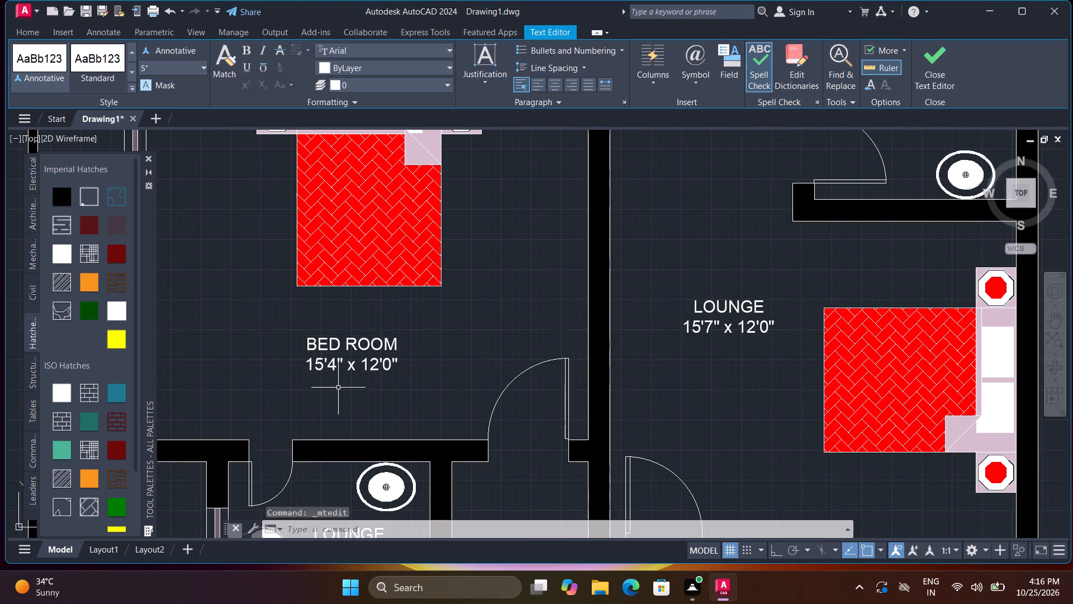
Move the northwest BED ROOM label slightly northeast, closer to the foot of the bed.
left_click(359, 351)
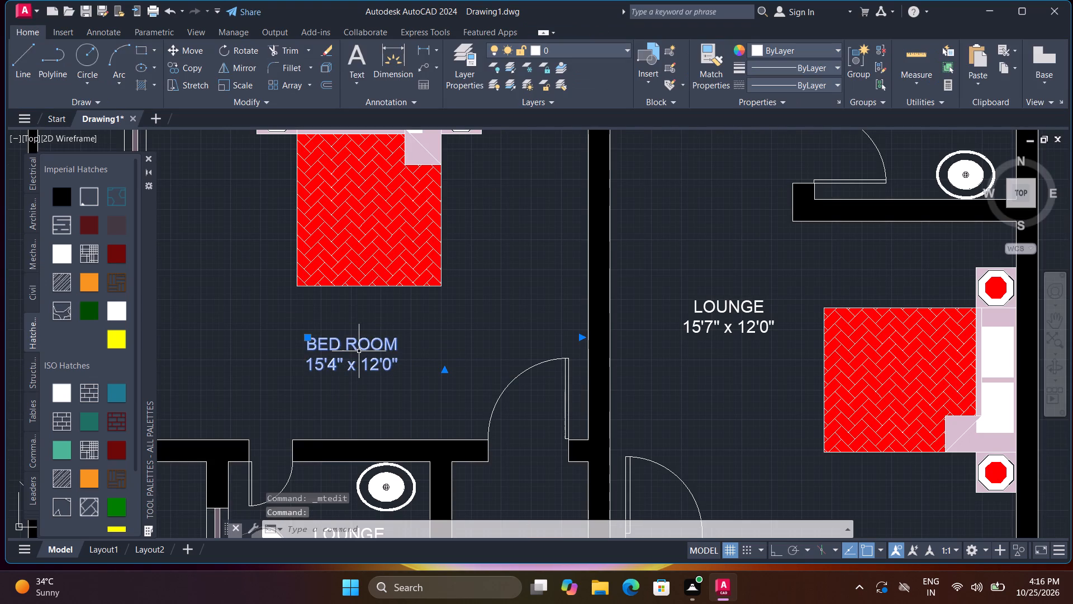
type("M")
key("space")
left_click(359, 351)
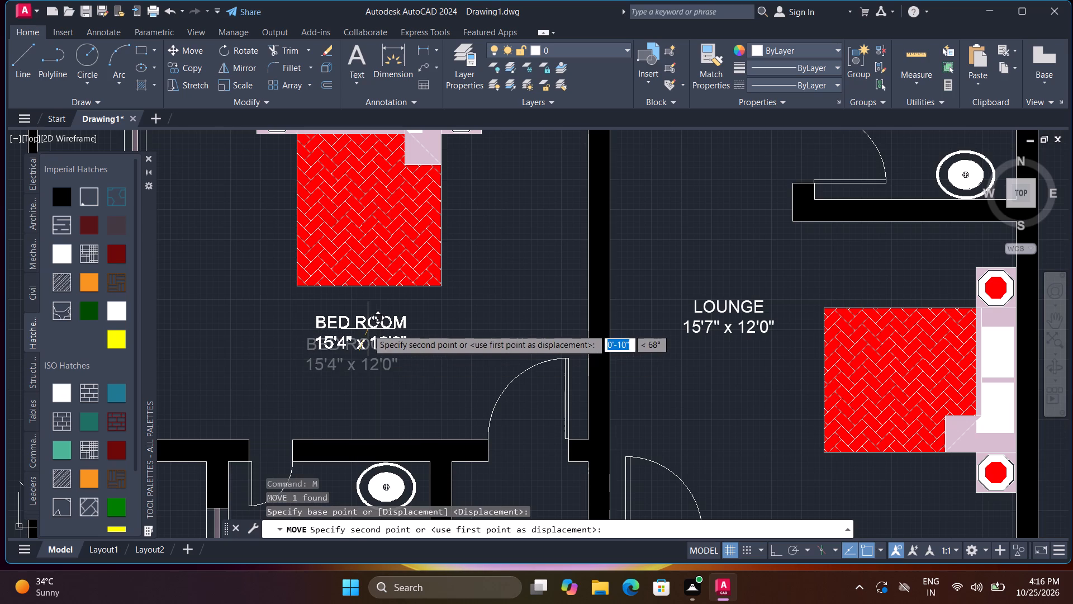
left_click(368, 329)
Change the LOUNGE label in the northeast bedroom to BED ROOM with 15'5" x 11'0" on the second line.
scroll(394, 324, "down", 2)
middle_click_drag(440, 328, 363, 346)
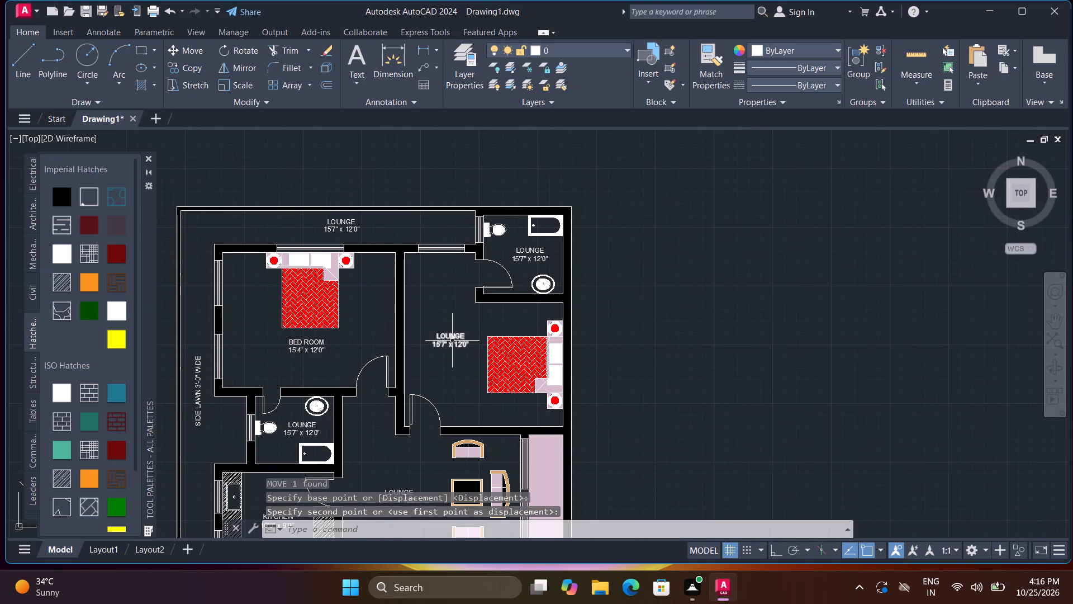
double_click(452, 341)
double_click(452, 341)
double_click(453, 339)
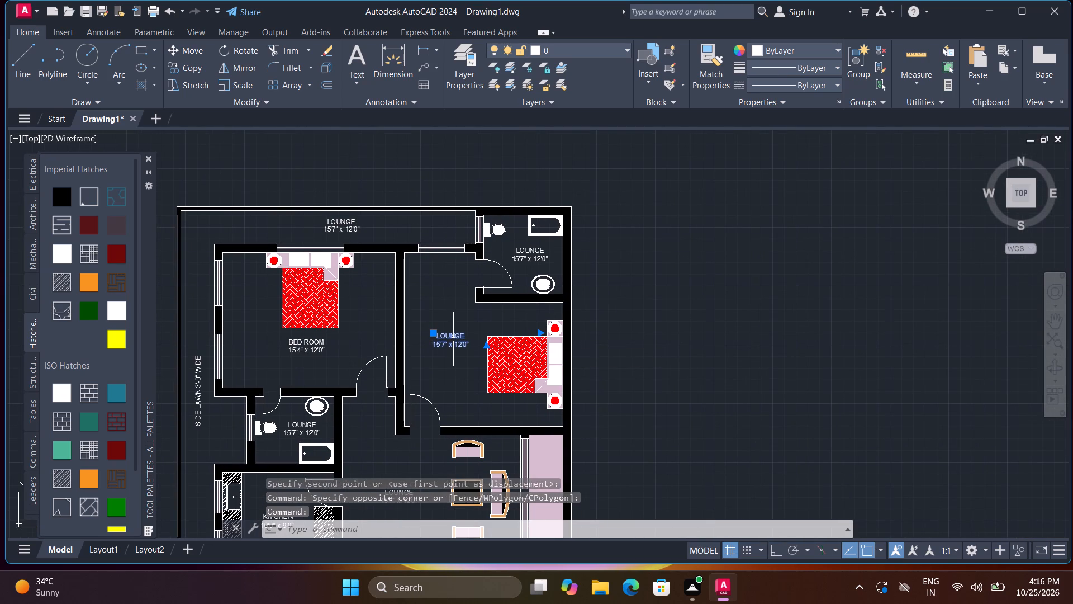
key("ctrl+a")
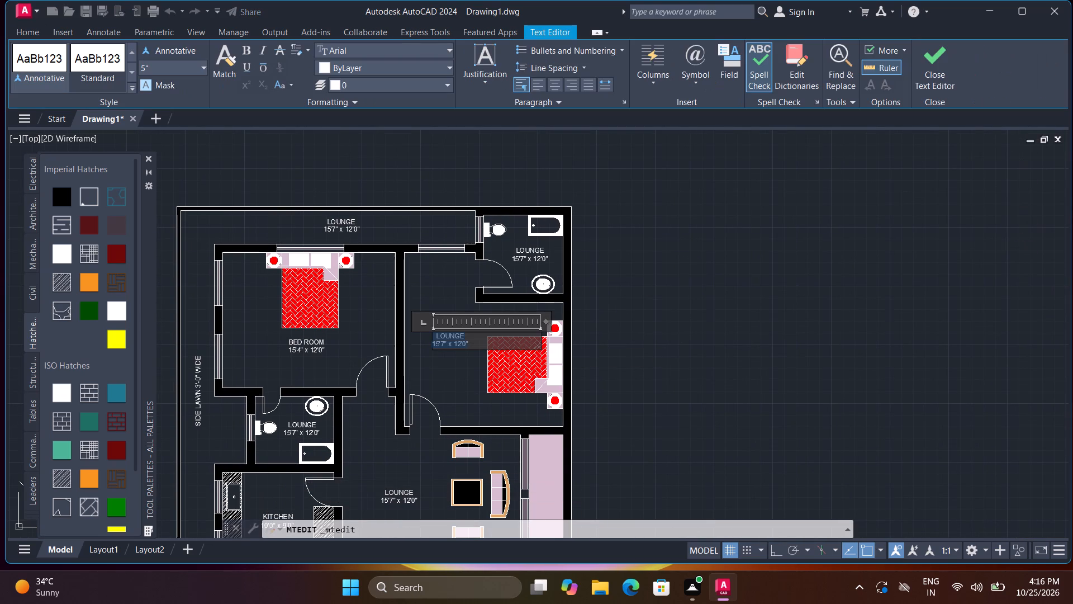
type("BED ROOM")
key("space")
key("Return")
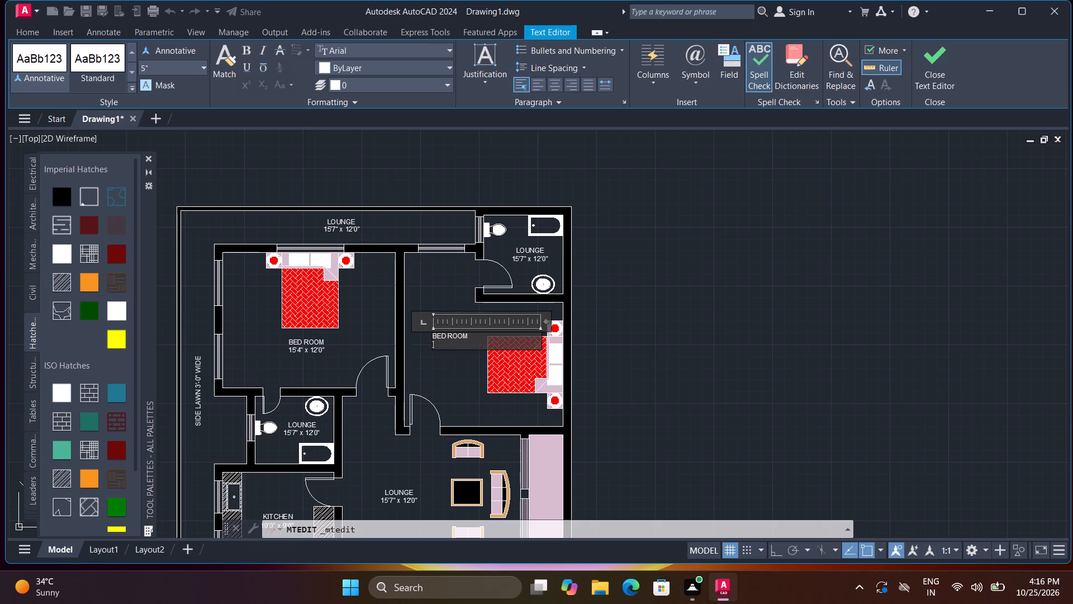
type("15'6")
key("BackSpace")
key("5")
key("shift+quotedbl")
scroll(444, 346, "up", 2)
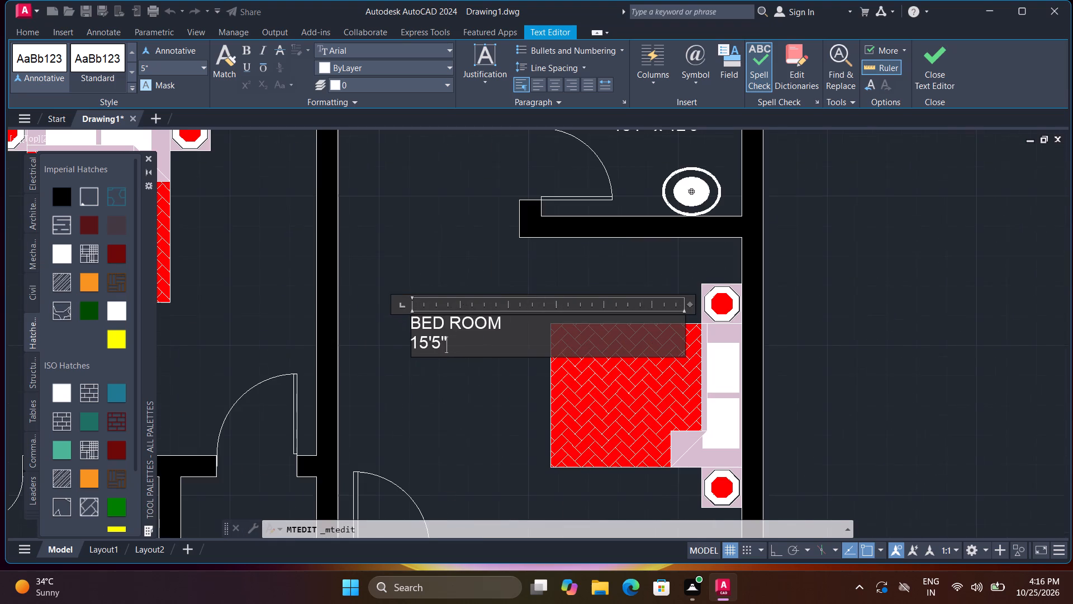
key("space")
type("x")
key("space")
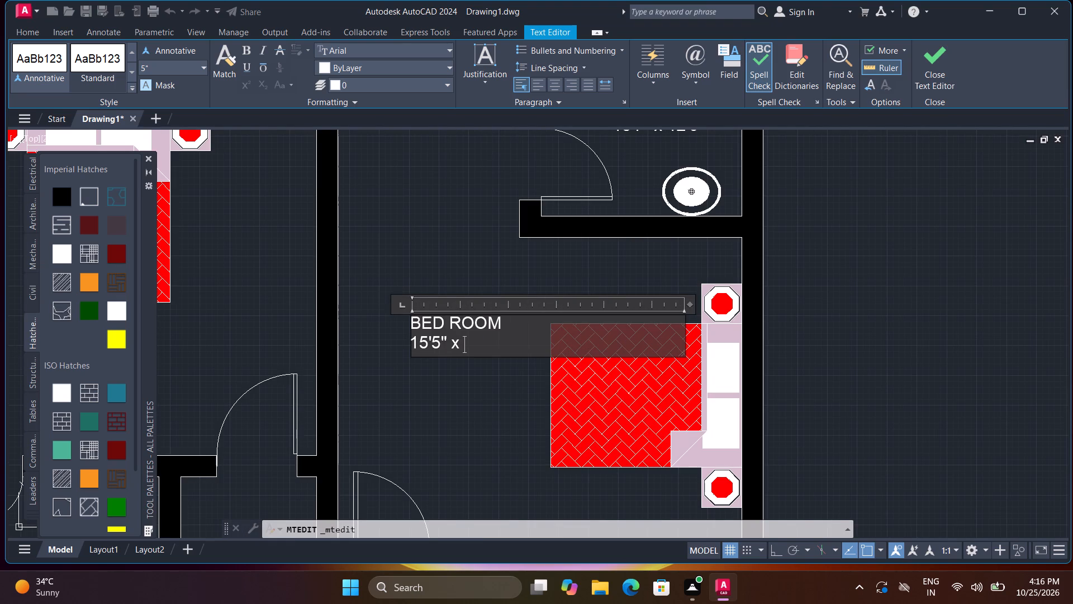
type("11")
type("'0\"")
left_click(433, 381)
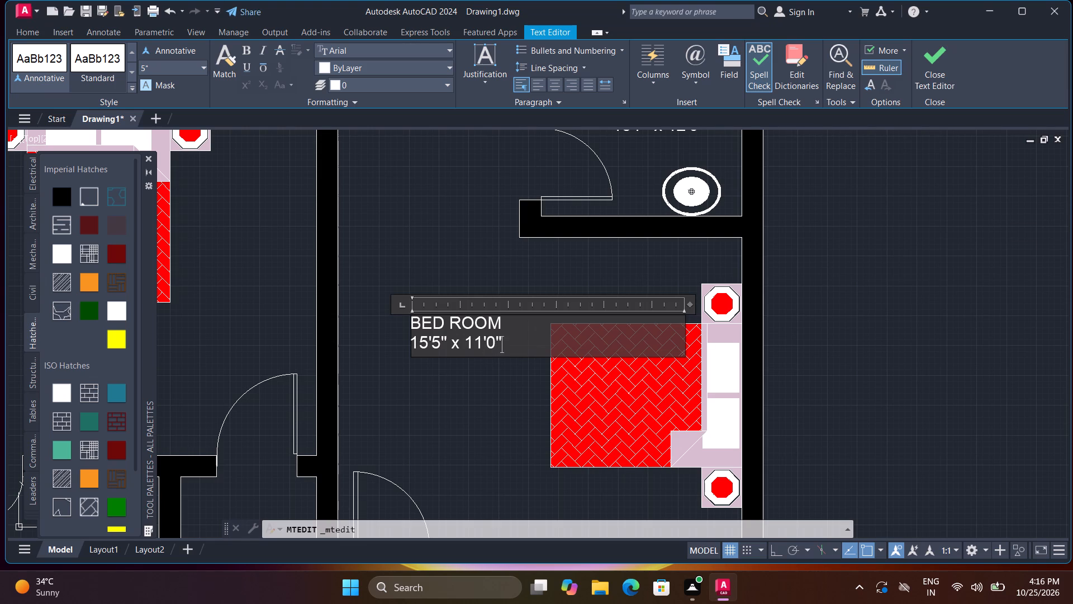
Change the LOUNGE label in the bathroom south of the northwest bedroom to BATH with 7'0" x 6'0" below.
scroll(450, 360, "down", 2)
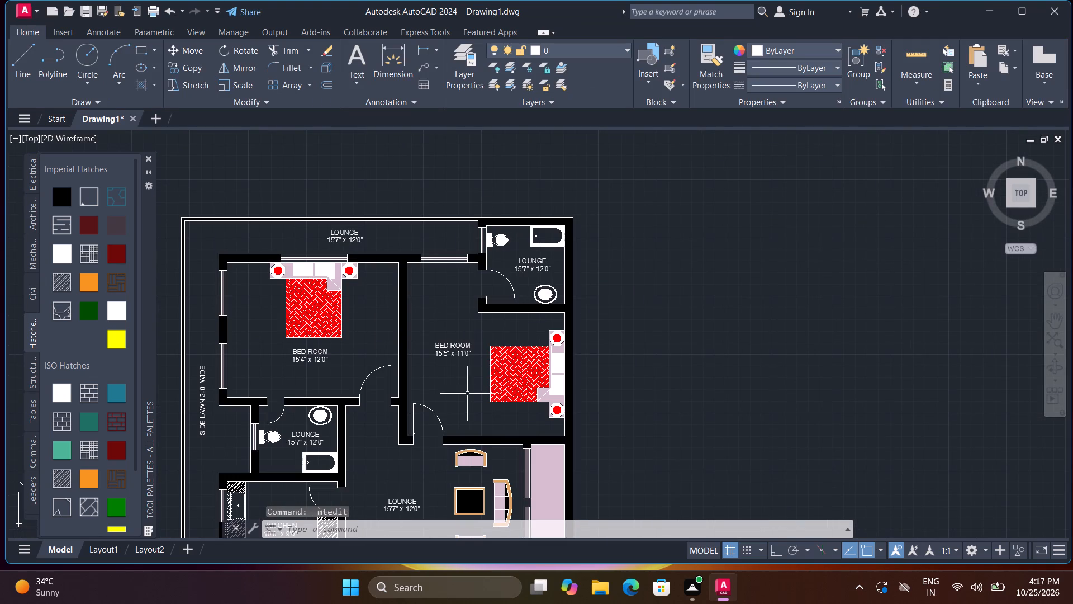
double_click(306, 435)
key("ctrl+a")
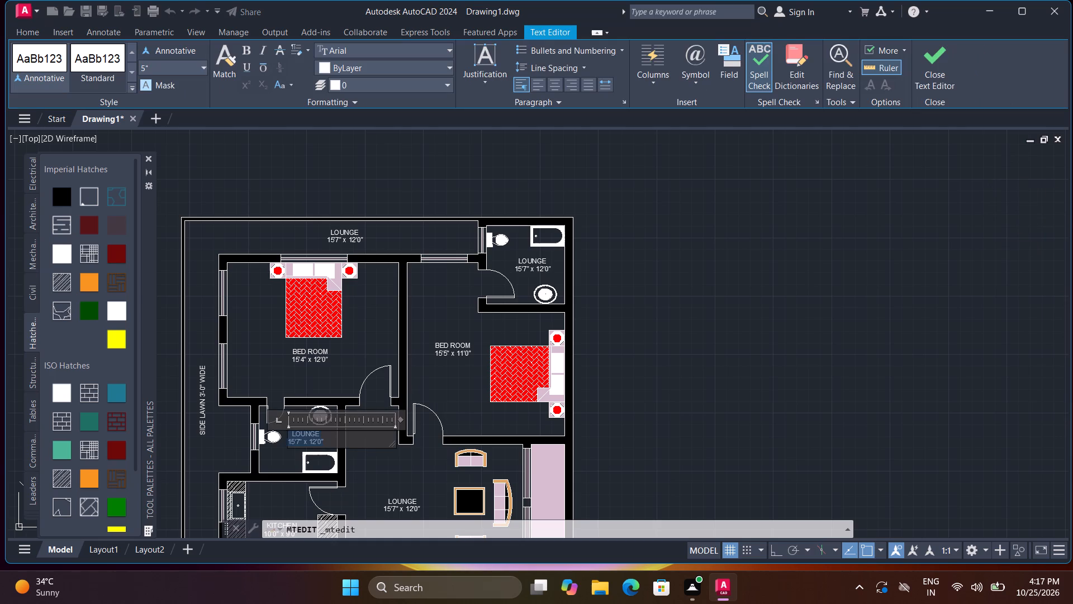
key("space")
key("space")
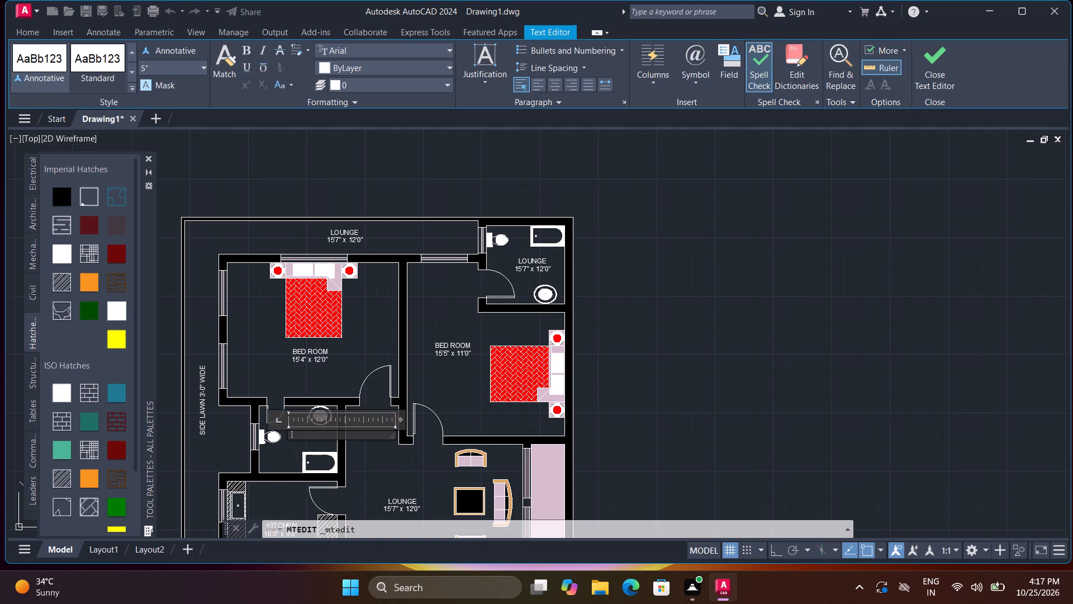
type("BATH")
key("Return")
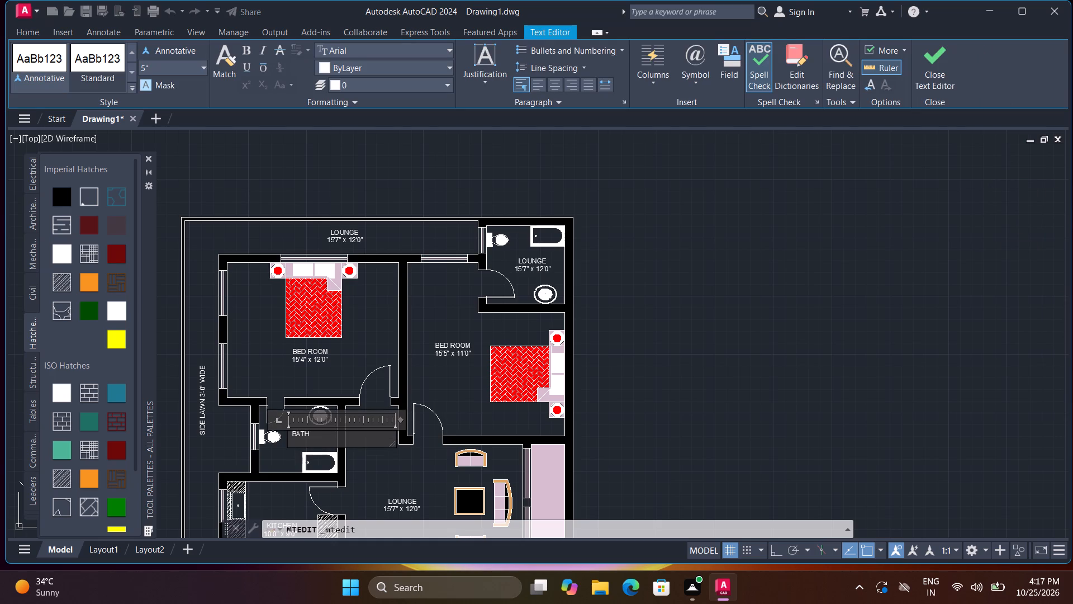
type("7'0\" x")
key("space")
type("6'0\"")
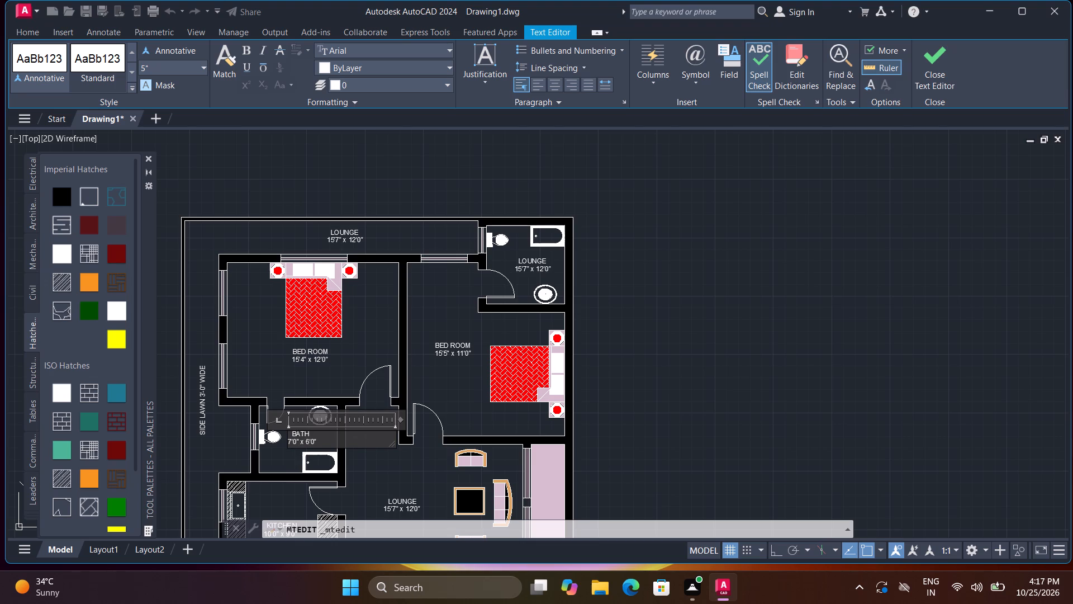
left_click(274, 457)
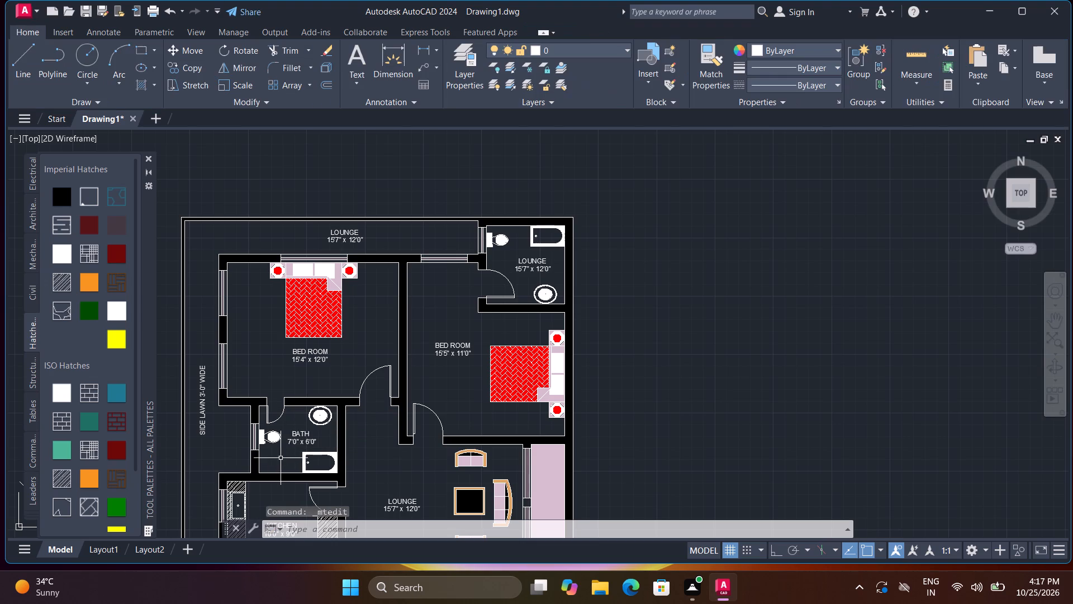
Replace the LOUNGE label in the strip behind the bedrooms with BACK LAWN 3'0" WIDE on a single line.
scroll(304, 429, "up", 1)
scroll(376, 456, "down", 1)
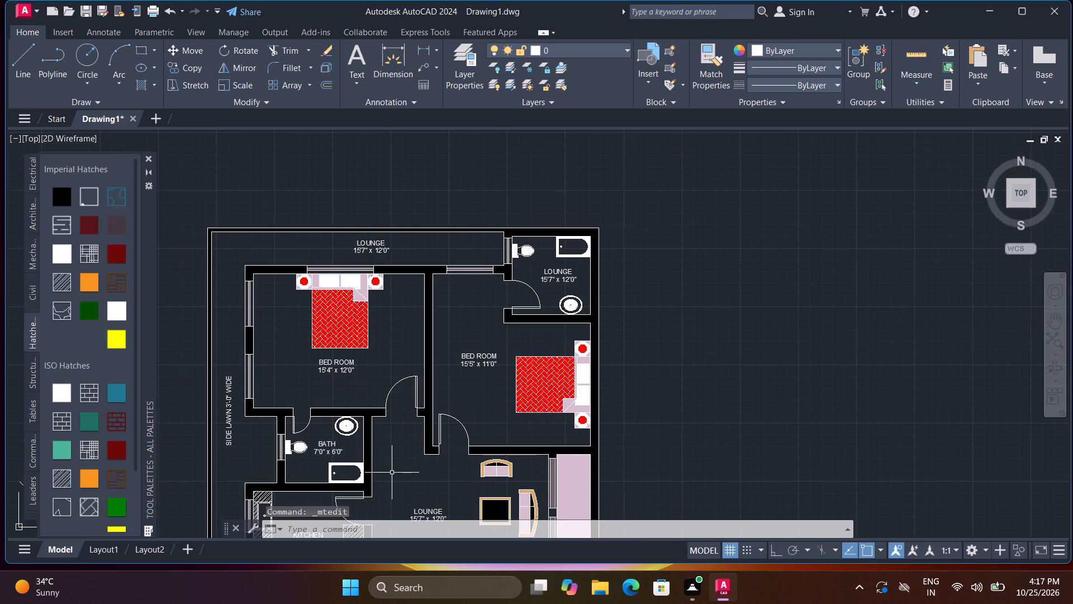
middle_click_drag(391, 474, 354, 452)
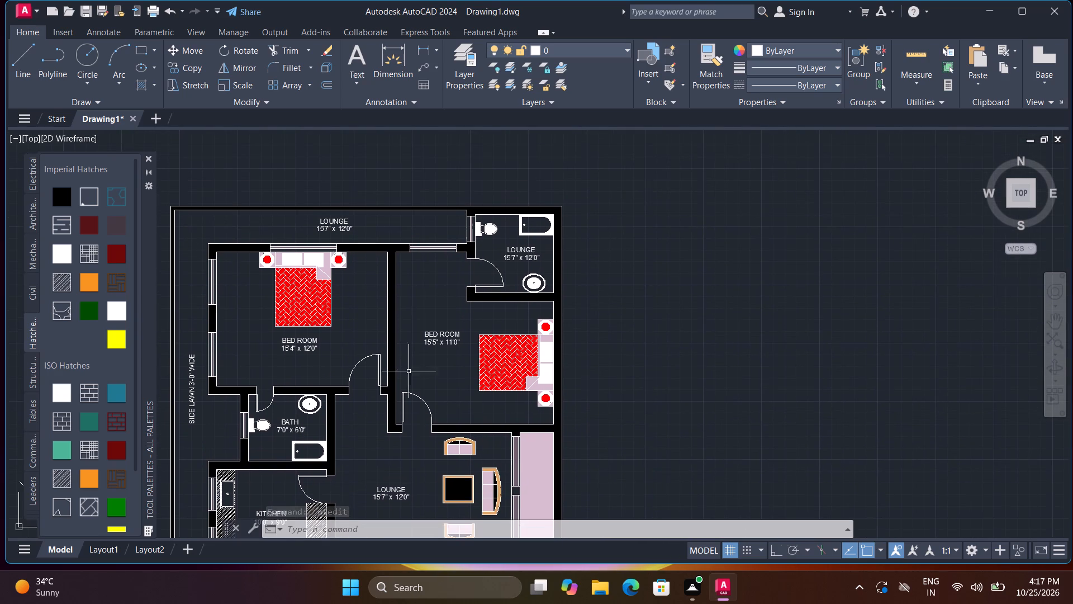
middle_click_drag(422, 381, 436, 422)
double_click(351, 263)
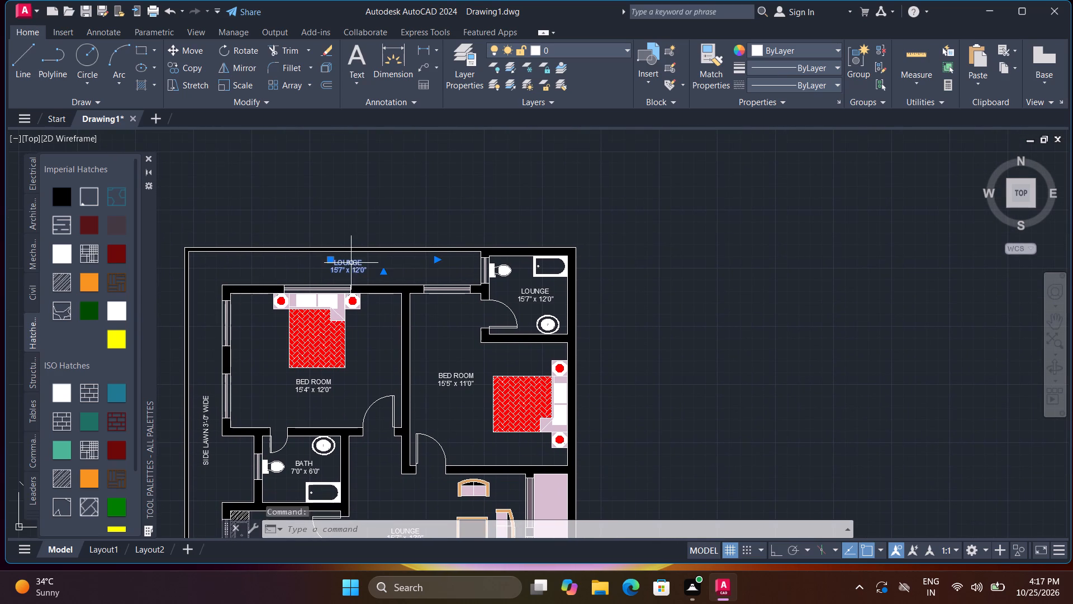
key("ctrl+a")
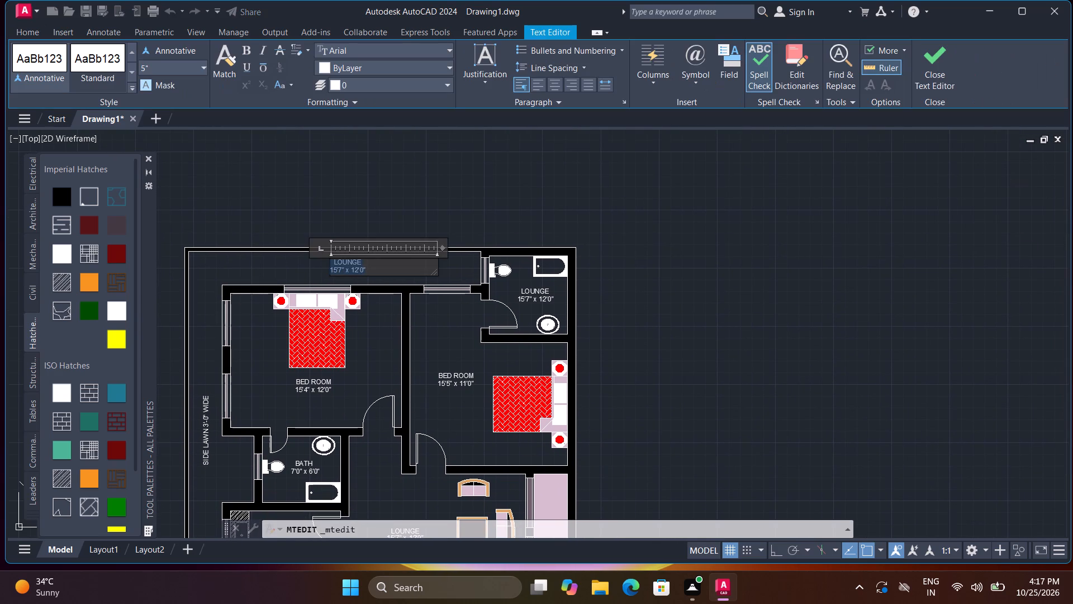
type("BACK LAWN")
key("space")
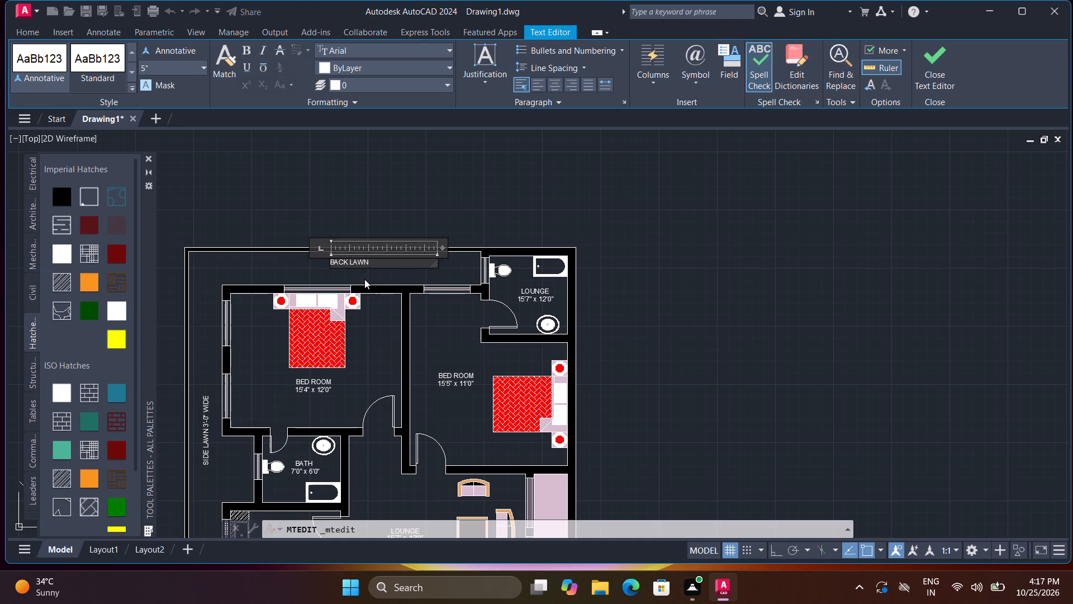
type("3'")
key("0")
type("\"")
key("space")
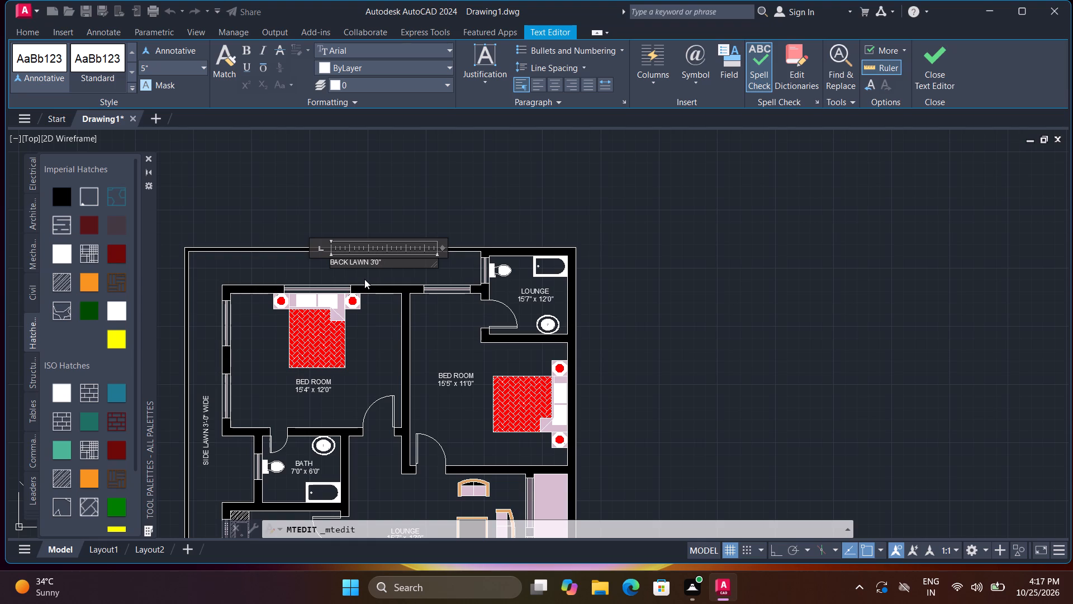
type("WIDE")
scroll(364, 279, "up", 1)
left_click(374, 273)
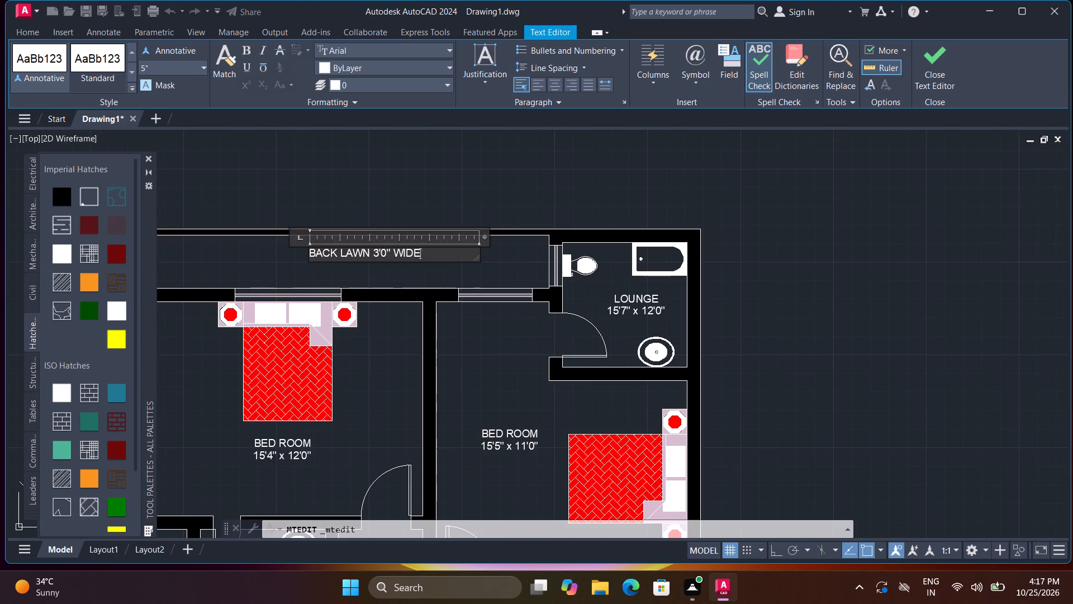
Move the BACK LAWN label slightly southwest, midway between the north boundary wall and the house wall.
key("m")
key("space")
left_click(367, 246)
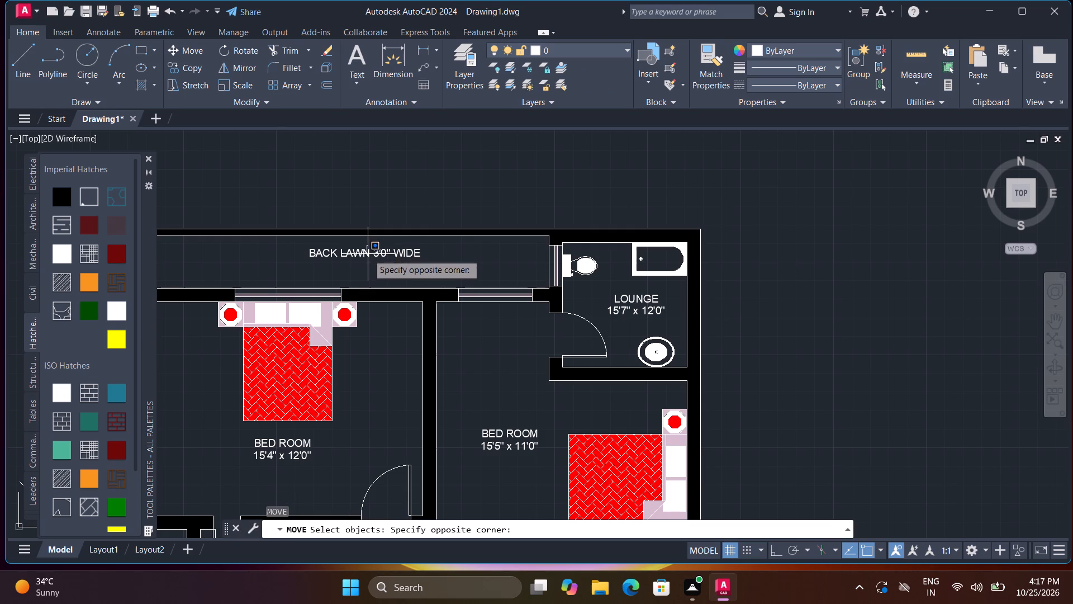
double_click(368, 254)
left_click(368, 254)
key("space")
left_click(365, 254)
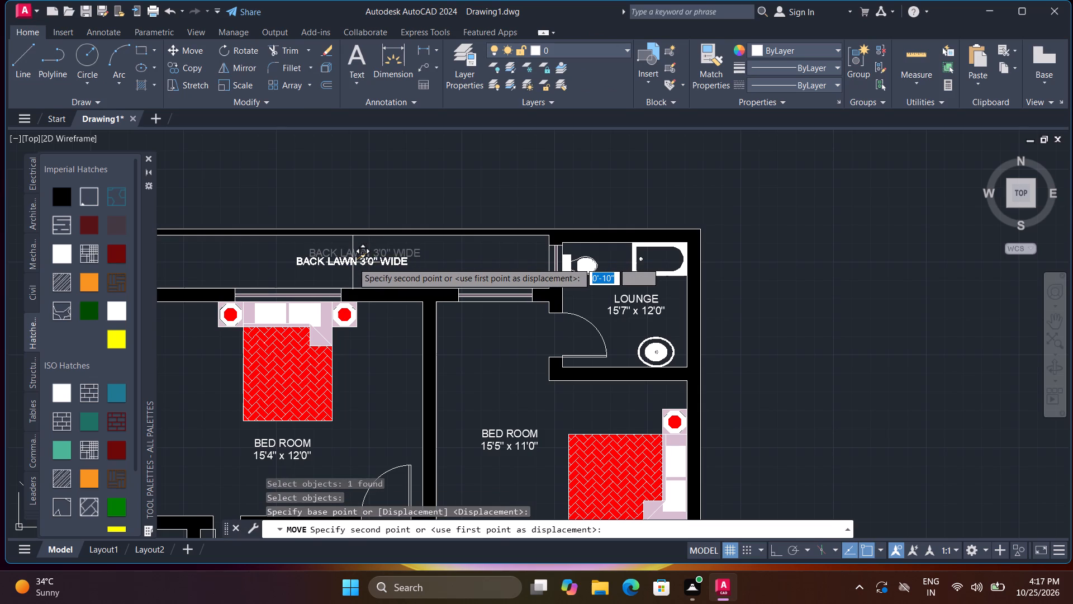
left_click(351, 263)
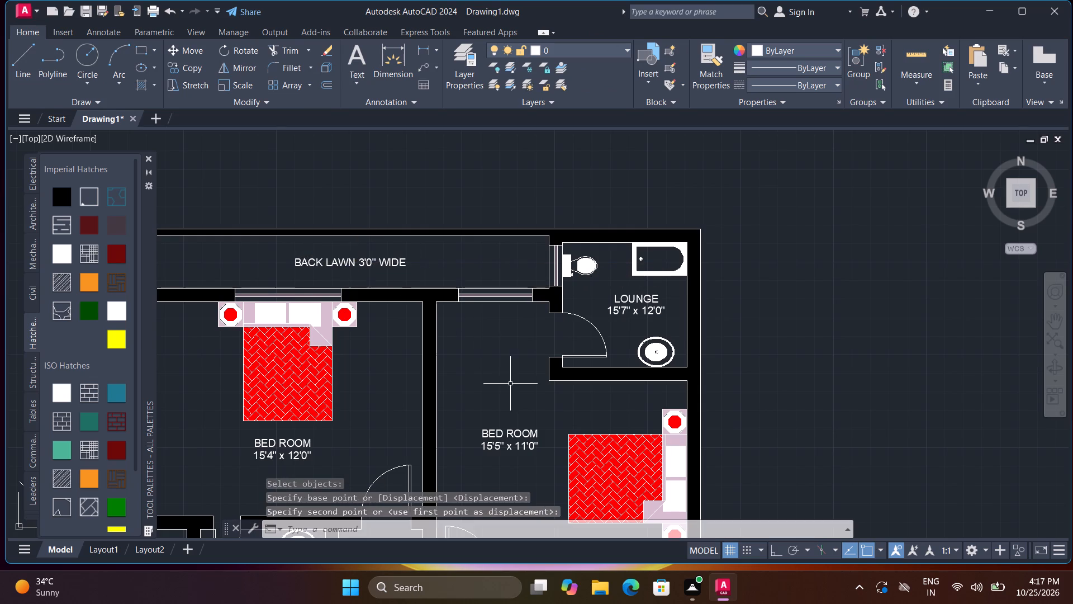
Change the LOUNGE label in the northeast bathroom to BATH with 7'0" x 7'0" on the second line.
middle_click_drag(510, 385, 439, 395)
double_click(563, 312)
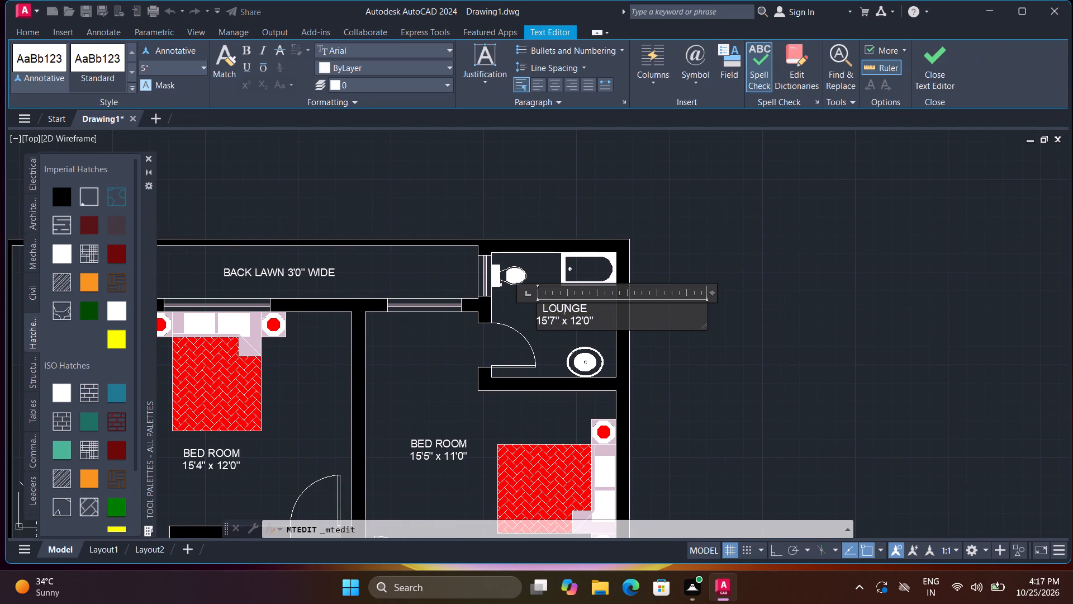
key("ctrl+a")
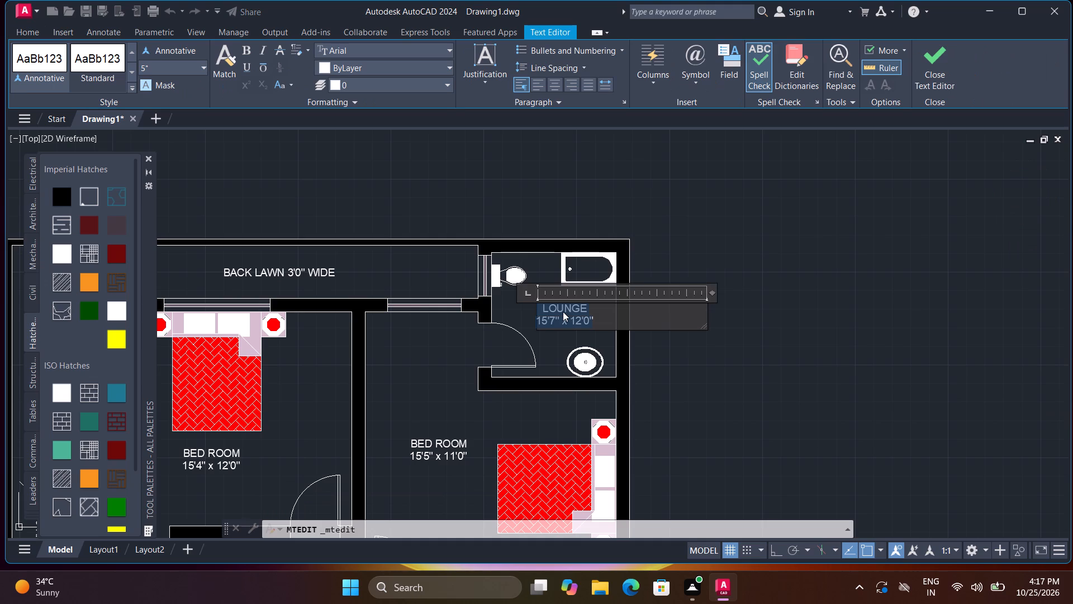
key("space")
key("space")
type("BATH")
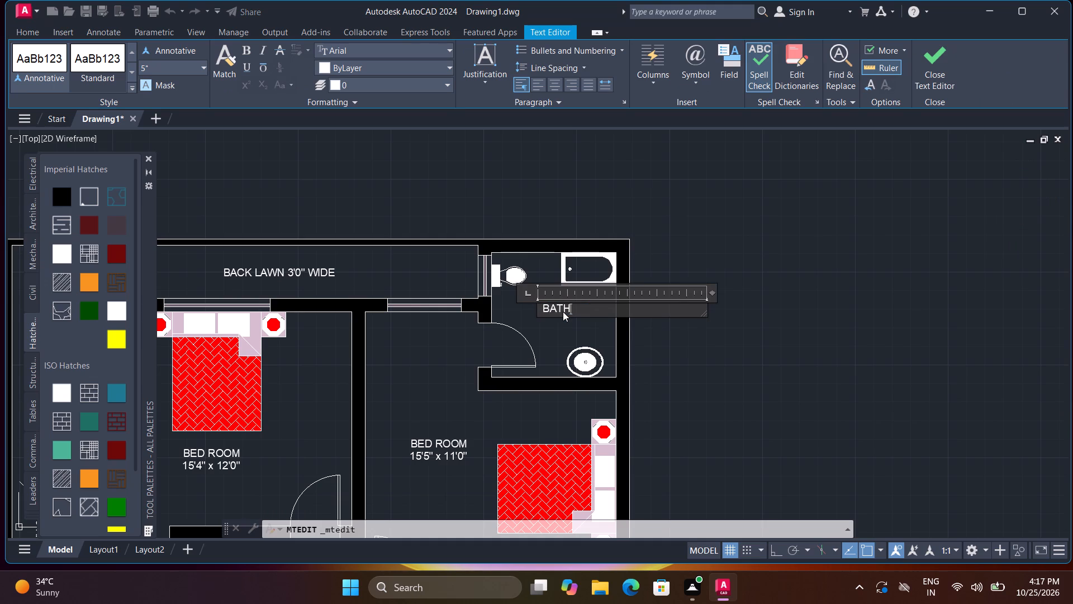
key("Return")
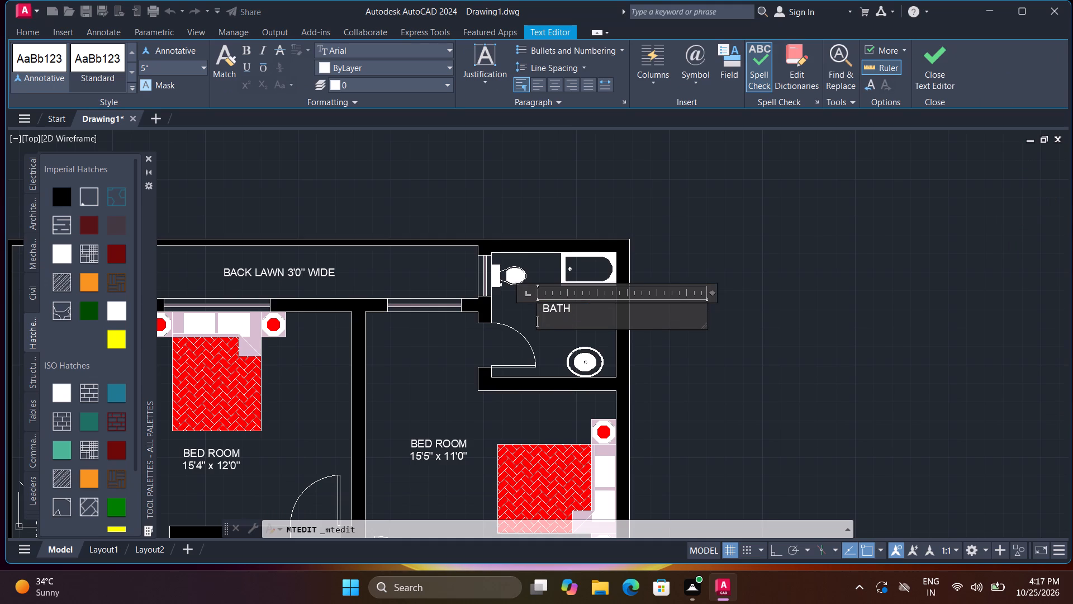
key("7")
type("'0\"")
key("space")
key("shift+x")
key("space")
key("7")
type("'0")
key("shift+quotedbl")
left_click(690, 366)
Review the room and area labels across the whole ground floor plan, from the back lawn down to the gate.
scroll(690, 380, "down", 1)
middle_click_drag(703, 422, 713, 309)
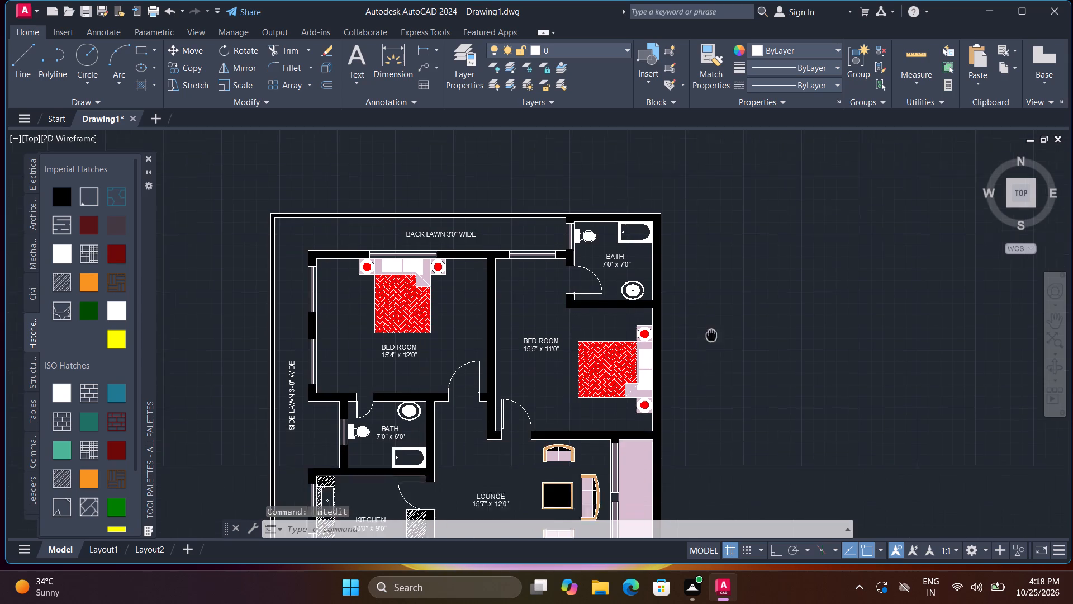
middle_click_drag(713, 309, 720, 270)
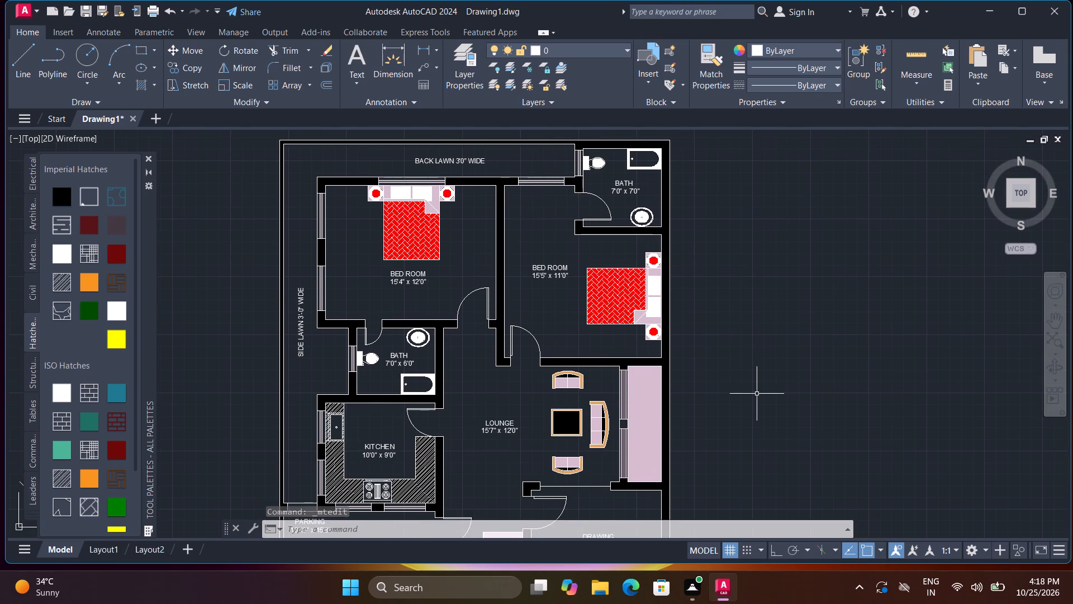
scroll(759, 386, "up", 1)
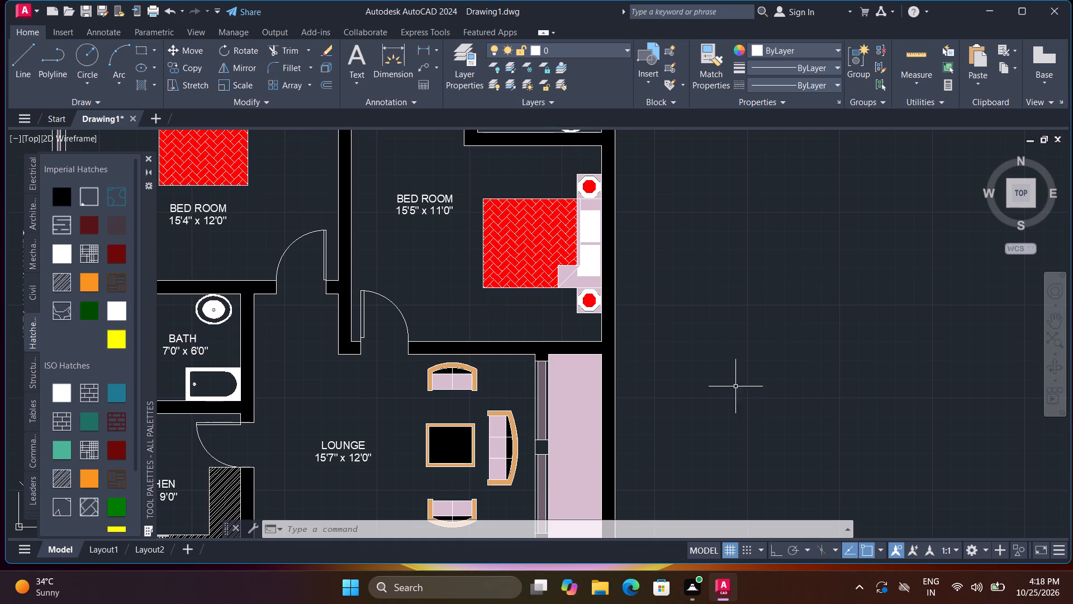
scroll(697, 377, "down", 1)
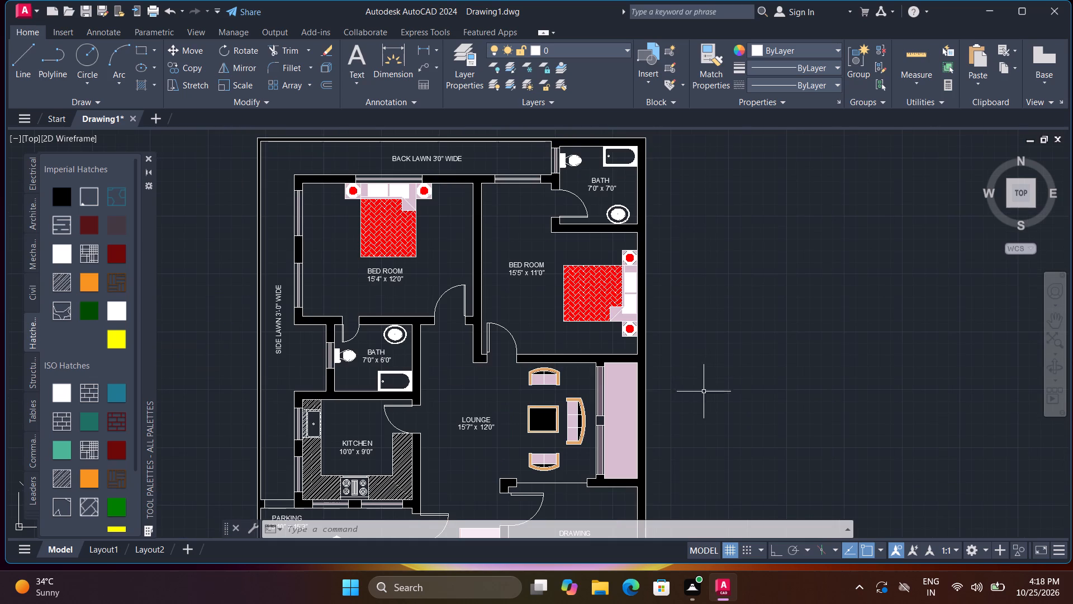
scroll(301, 414, "up", 2)
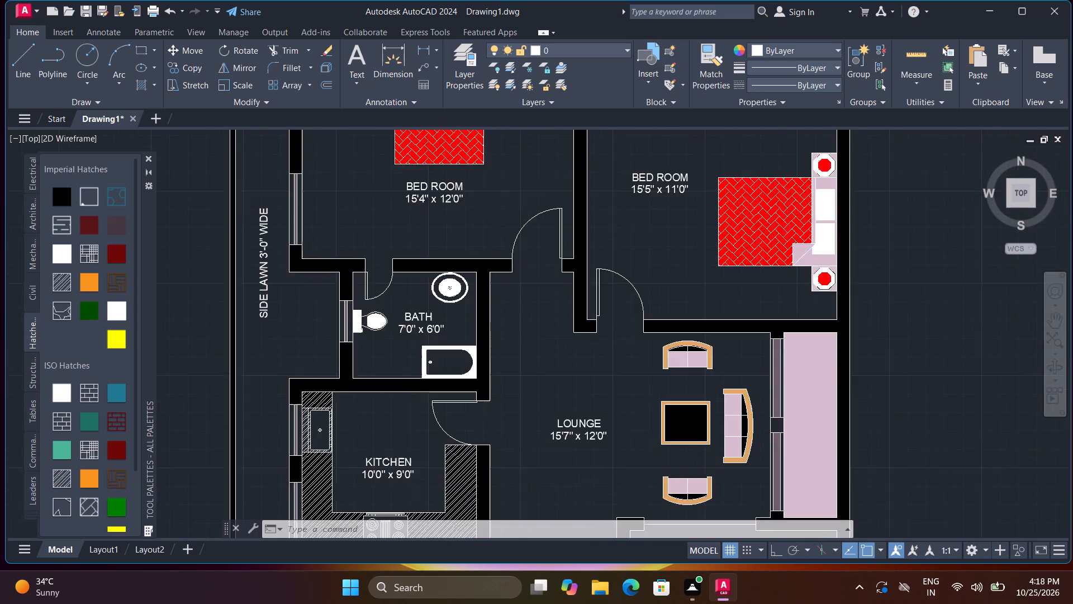
scroll(301, 414, "up", 1)
scroll(330, 441, "down", 2)
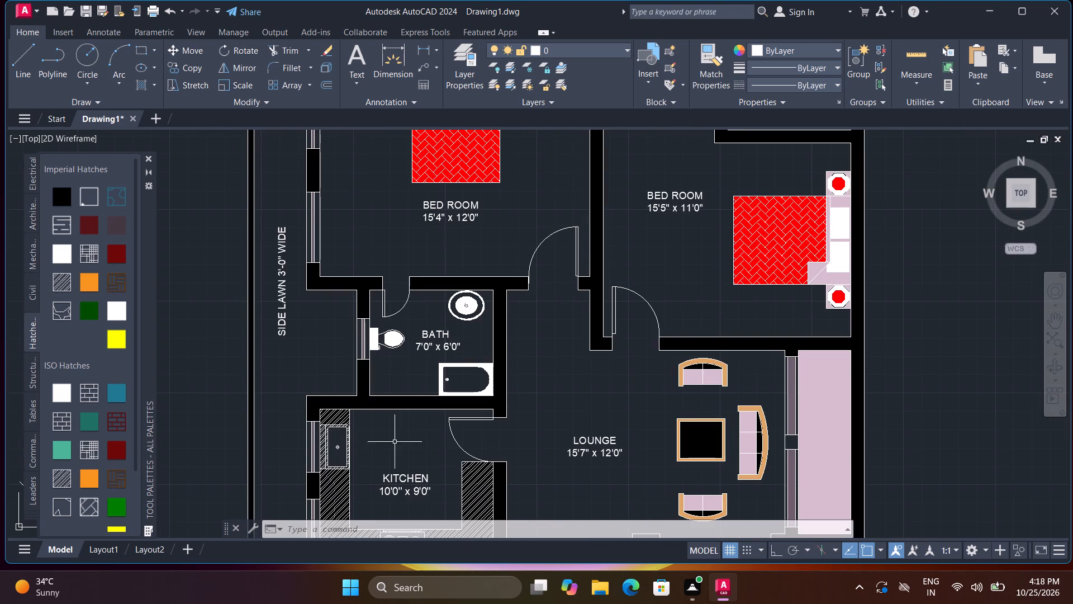
scroll(313, 214, "up", 3)
scroll(313, 216, "down", 5)
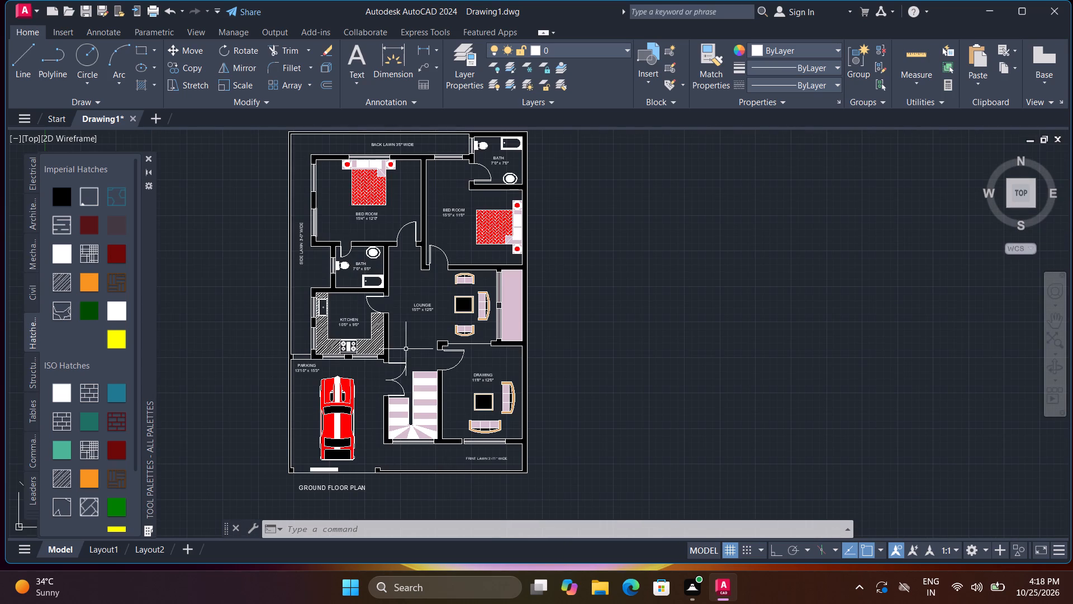
middle_click_drag(423, 358, 423, 291)
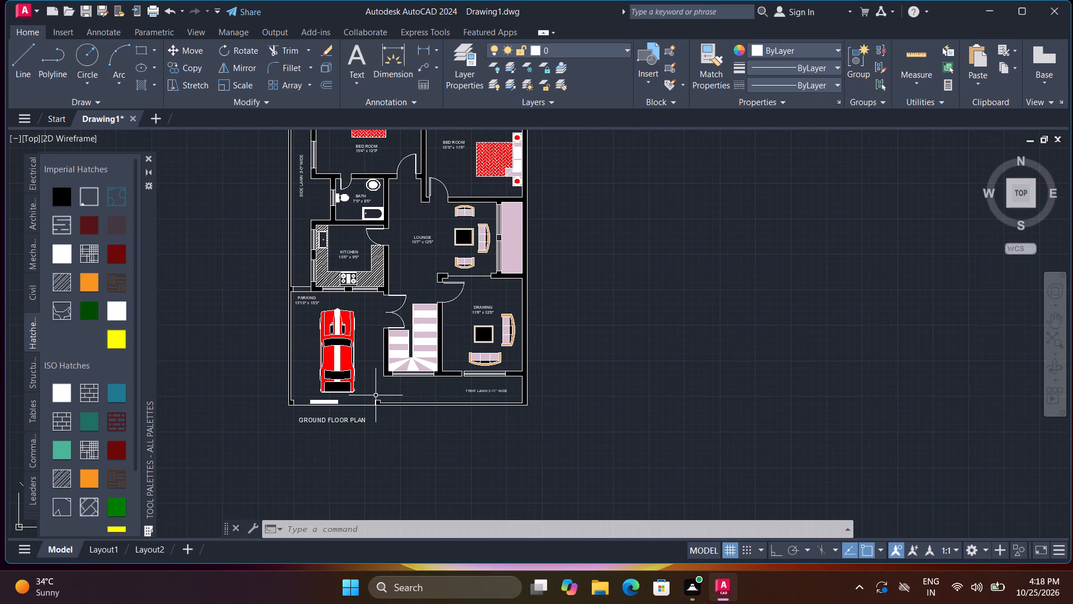
scroll(375, 396, "up", 1)
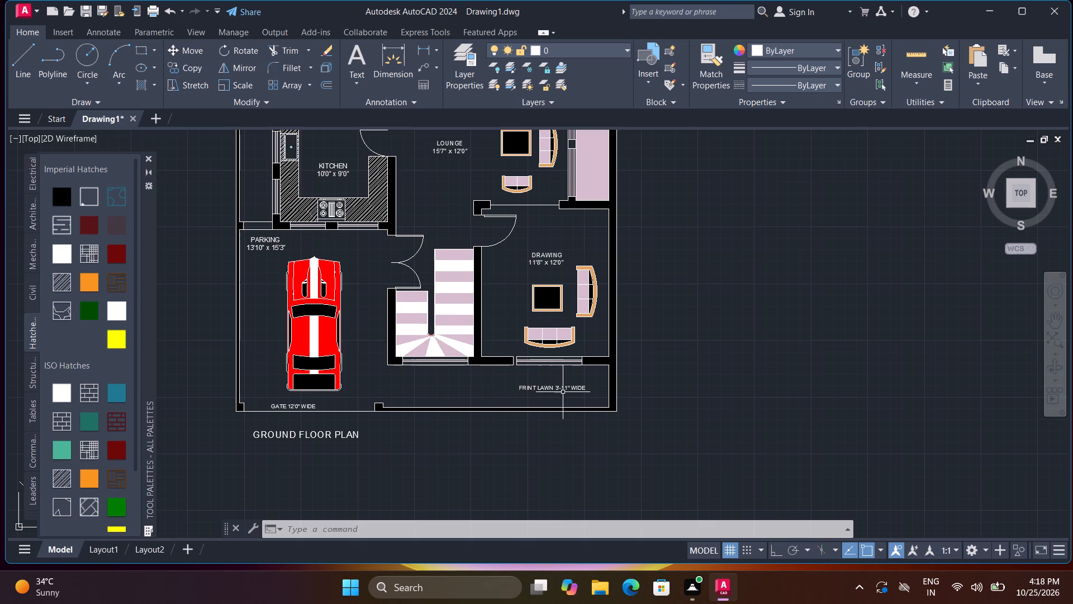
Insert the Vehicles - Imperial block from the architectural tool palette below the front lawn wall, and close the palettes.
left_click(32, 384)
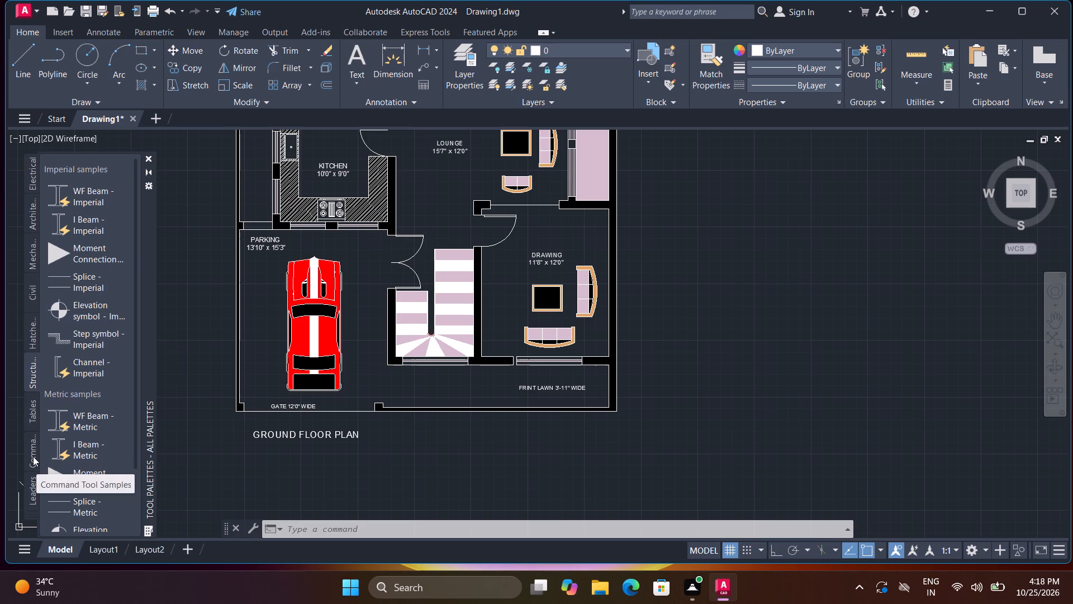
left_click(33, 456)
left_click(27, 206)
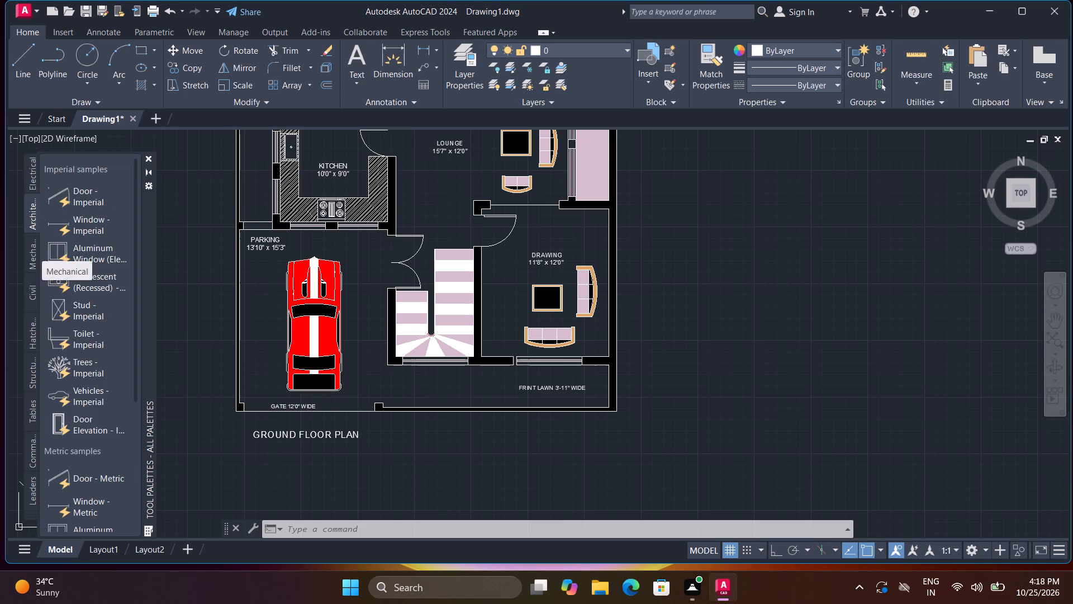
left_click(93, 404)
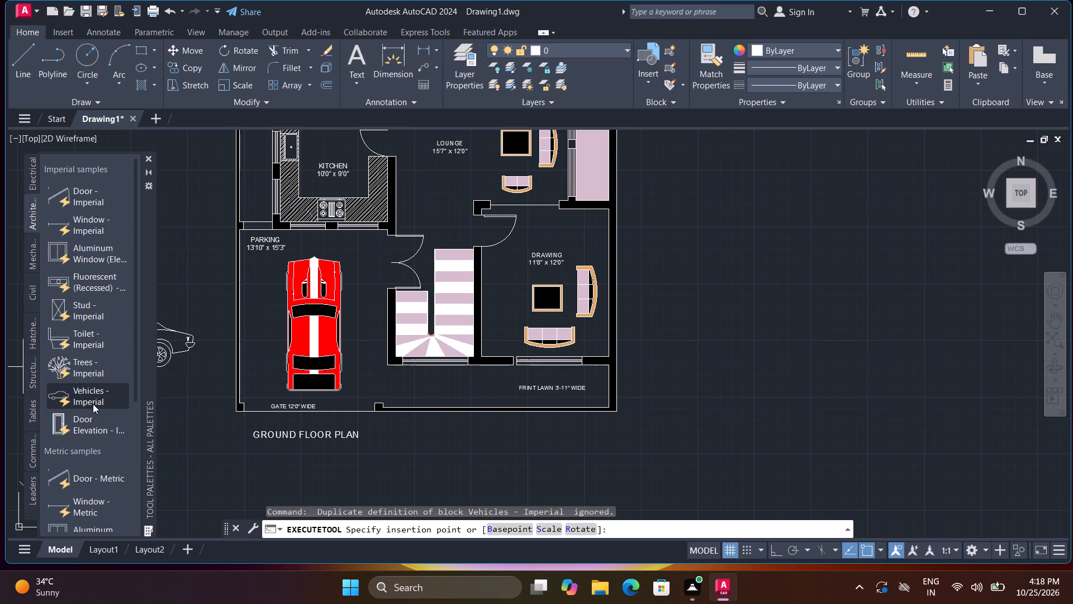
left_click(441, 475)
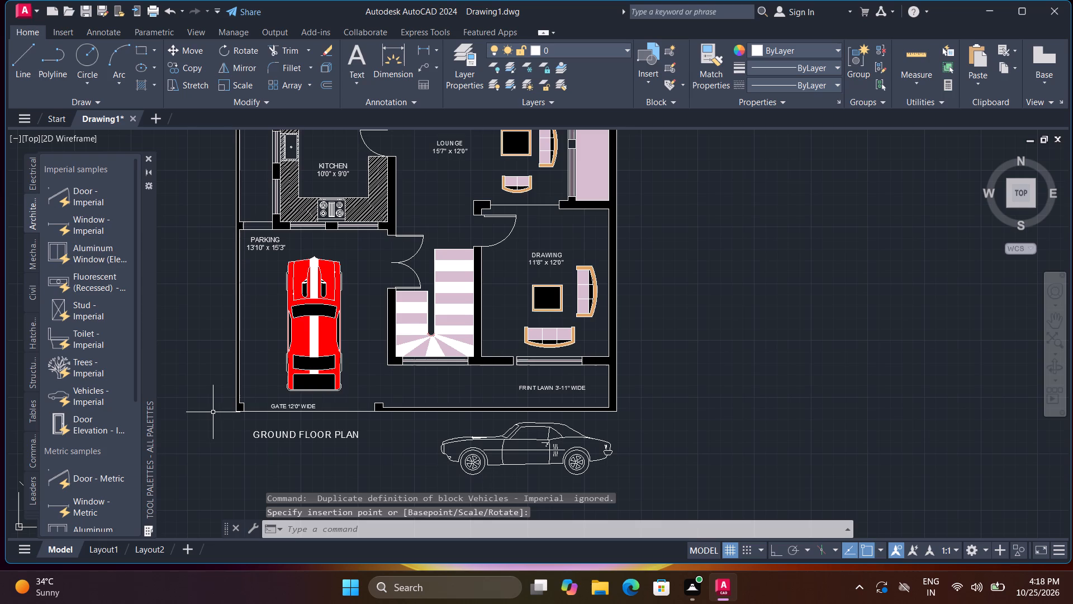
key("ctrl+3")
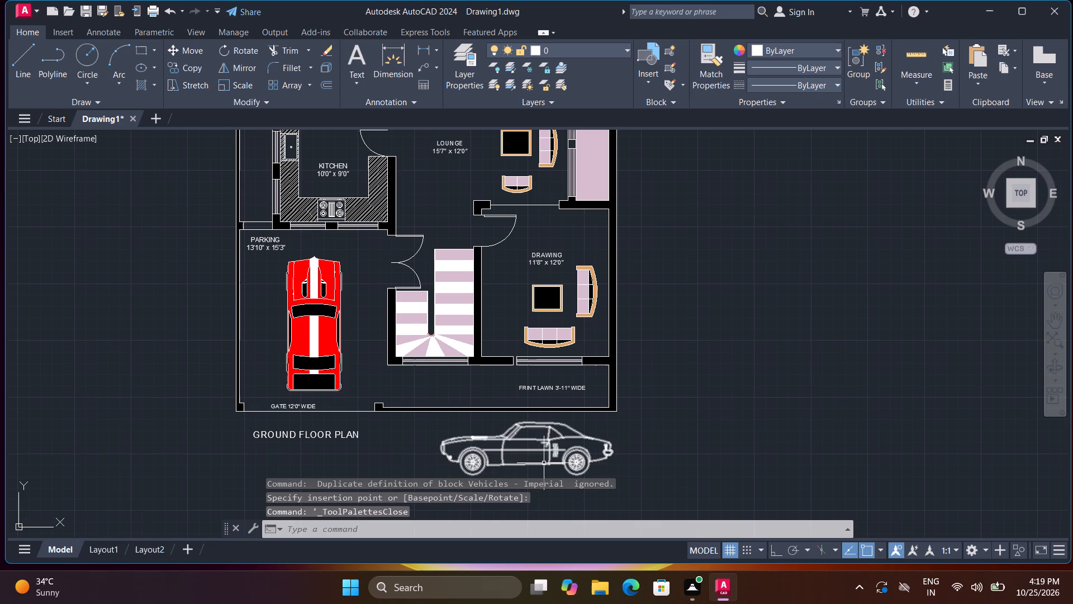
Switch the inserted vehicle block below the plan to the Truck (Top) view.
left_click(545, 464)
middle_click_drag(573, 459, 552, 422)
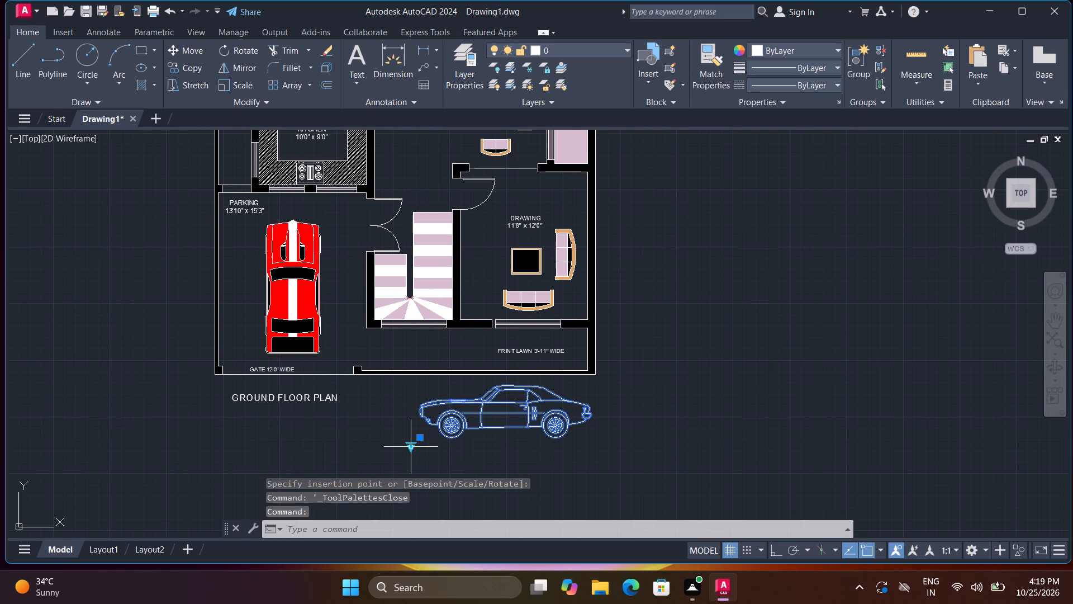
left_click(411, 448)
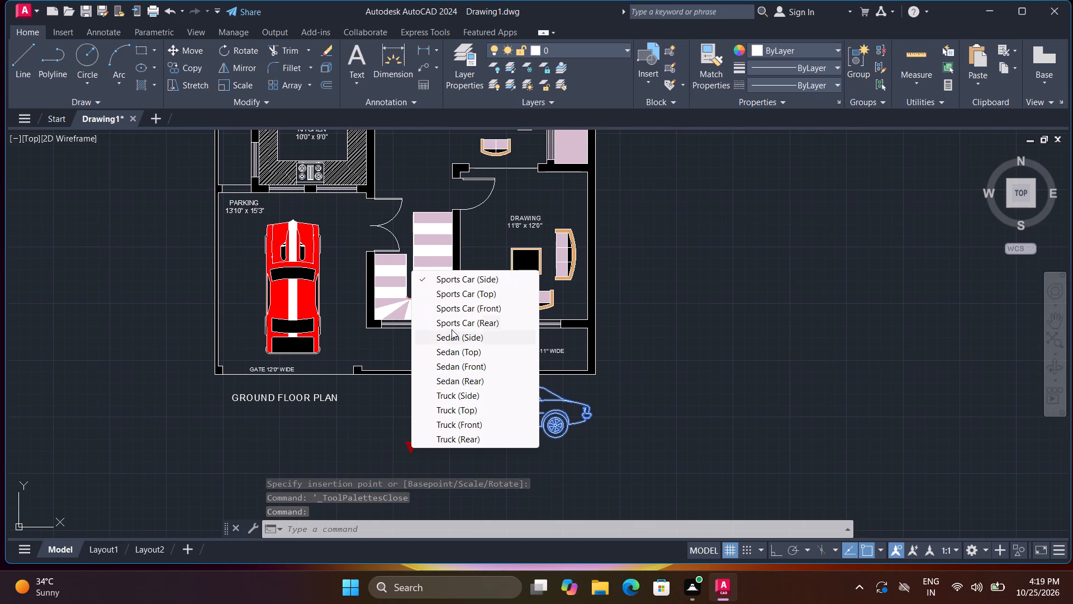
left_click(463, 413)
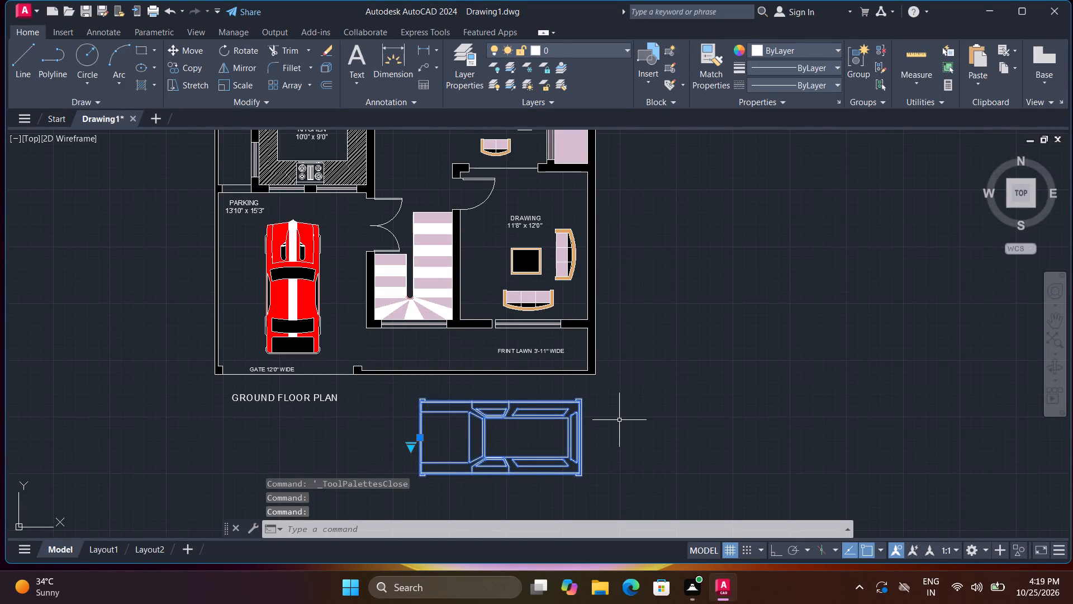
Scale the truck down slightly about a base point near its southeast corner.
key("s")
key("c")
key("space")
left_click(580, 465)
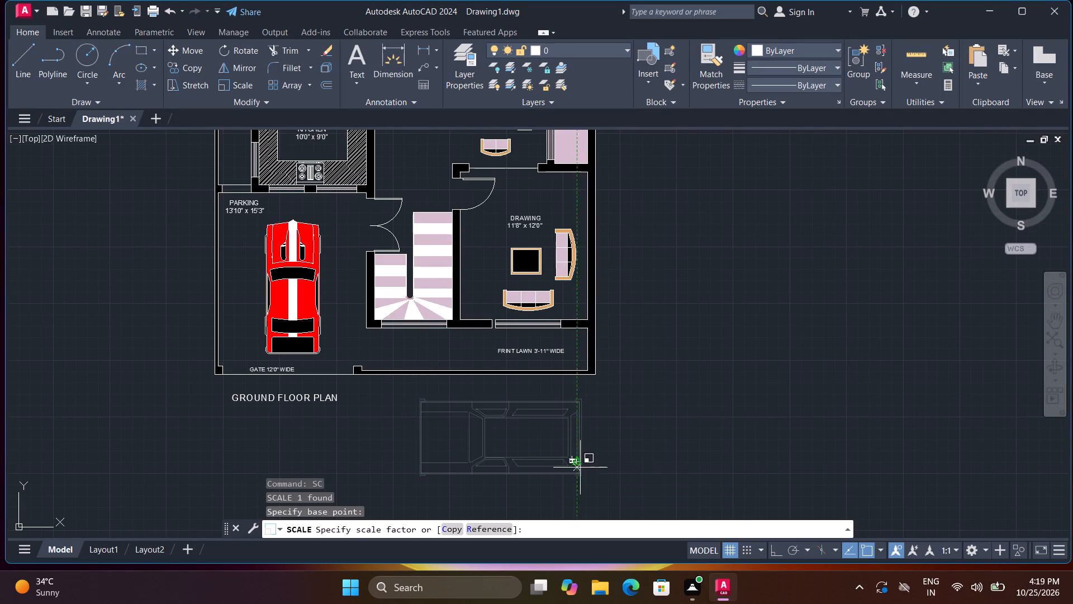
left_click(672, 442)
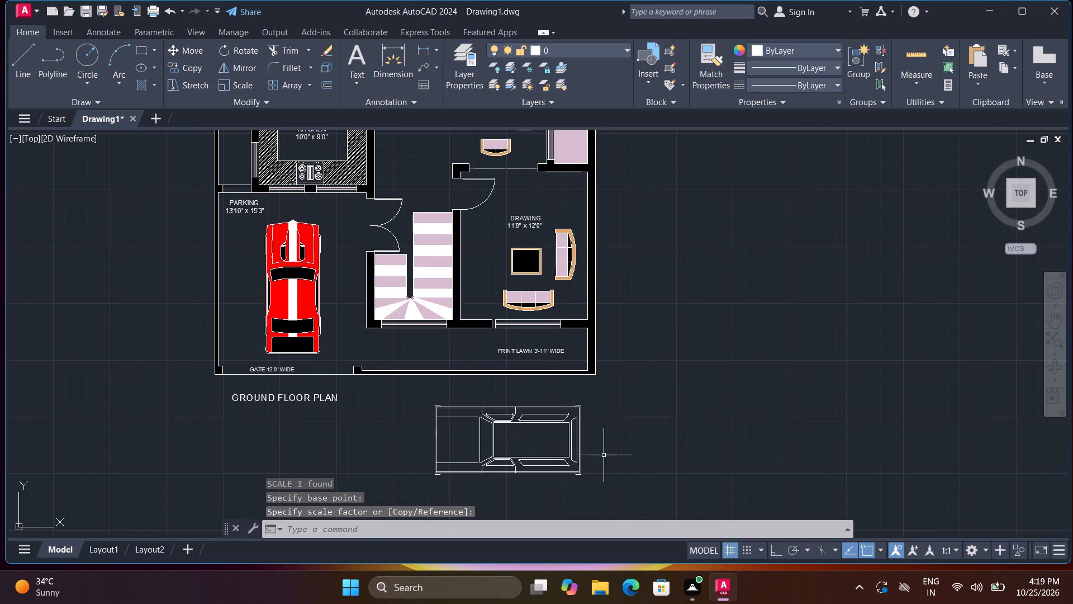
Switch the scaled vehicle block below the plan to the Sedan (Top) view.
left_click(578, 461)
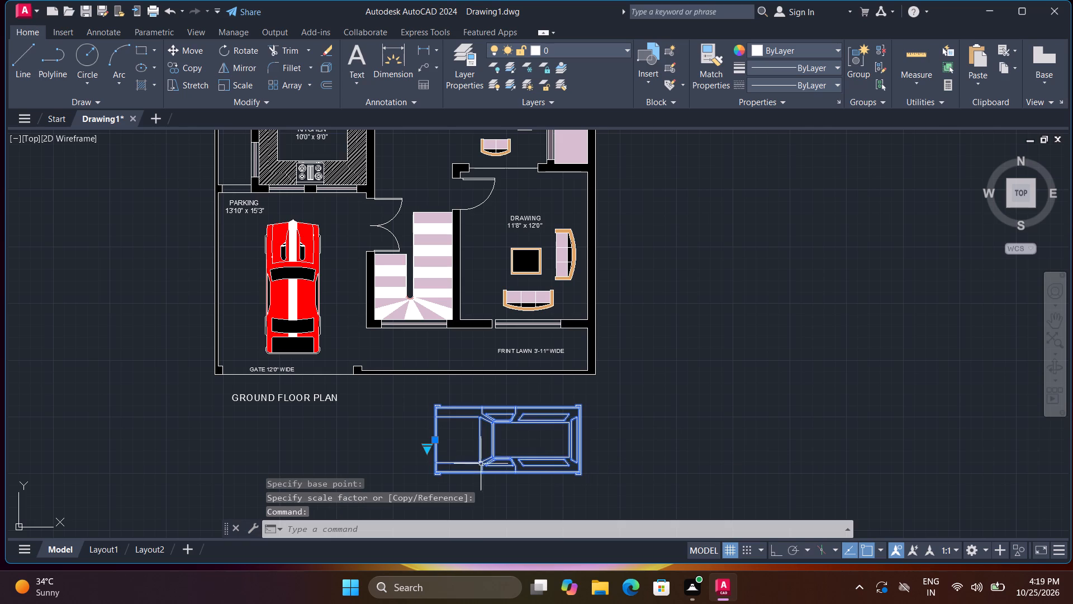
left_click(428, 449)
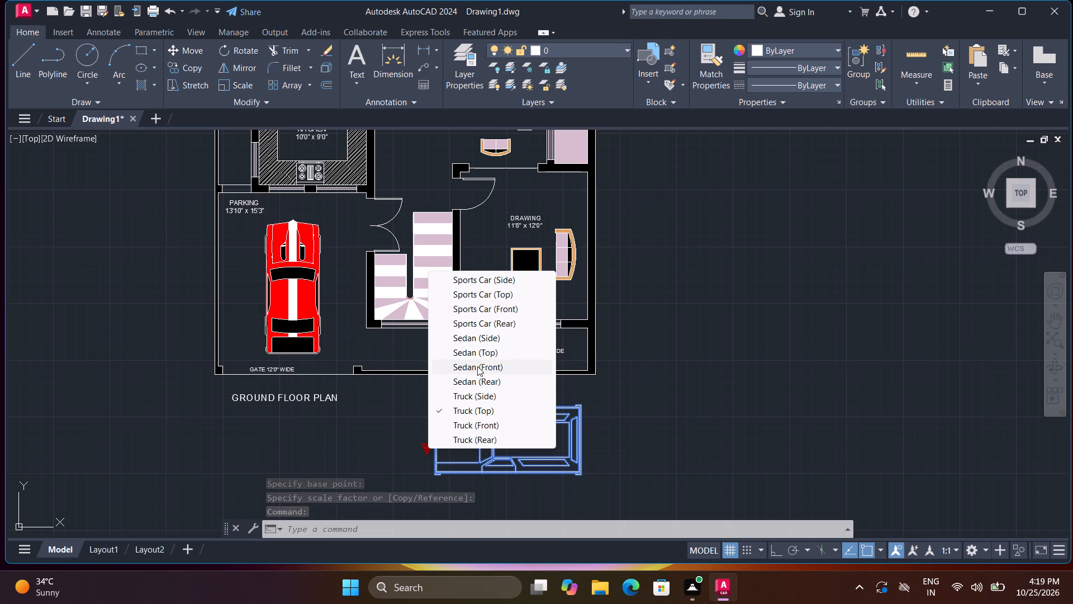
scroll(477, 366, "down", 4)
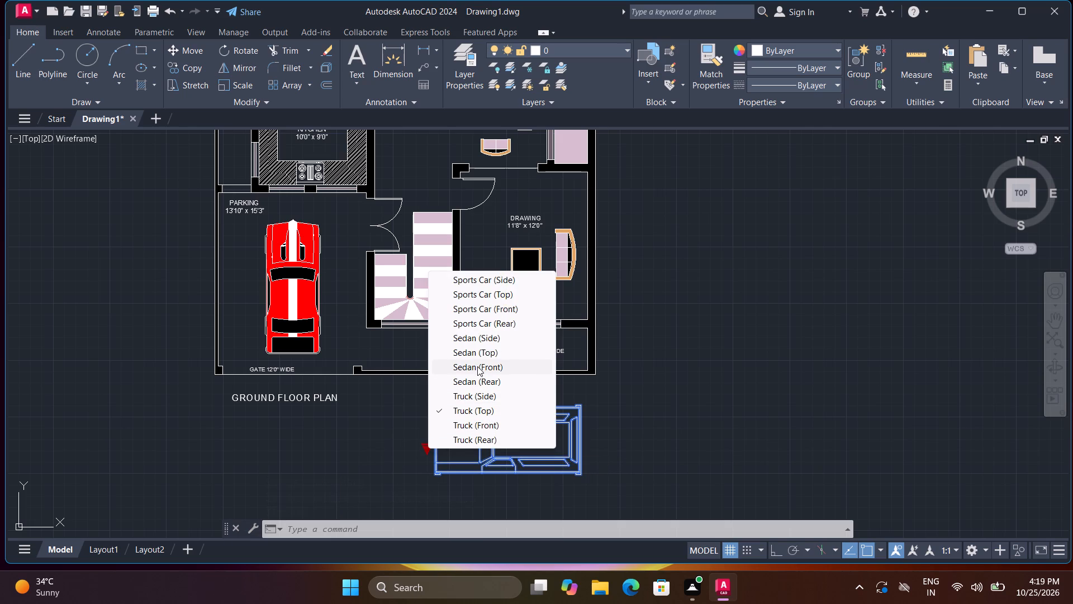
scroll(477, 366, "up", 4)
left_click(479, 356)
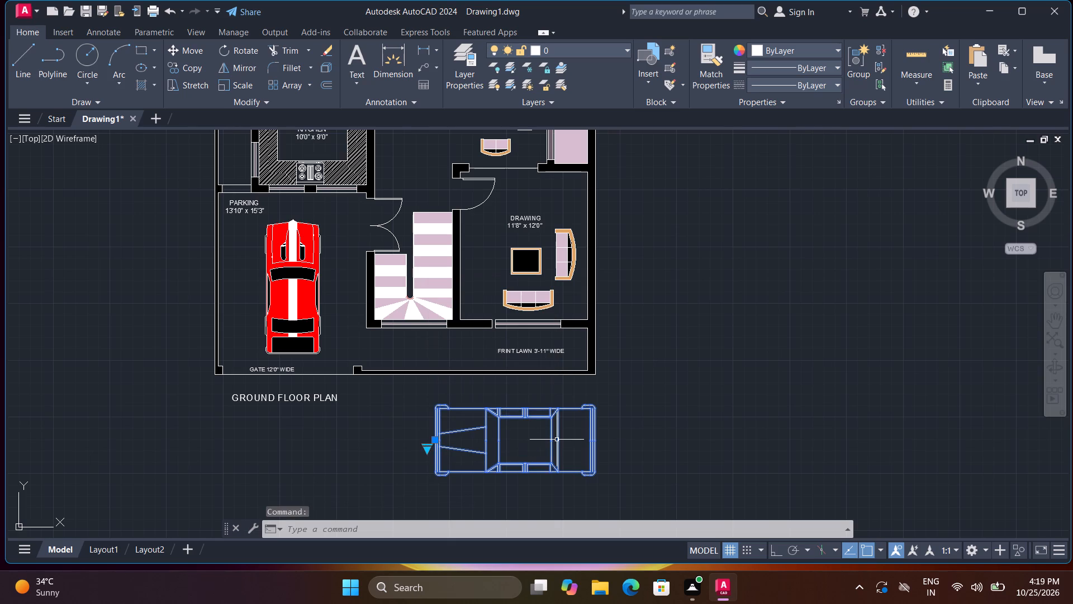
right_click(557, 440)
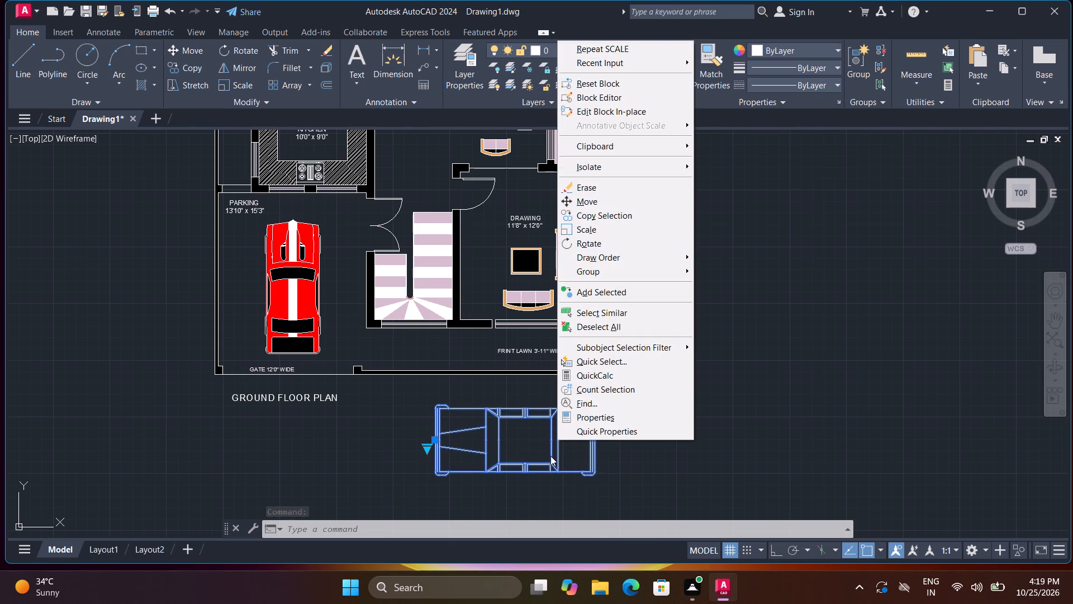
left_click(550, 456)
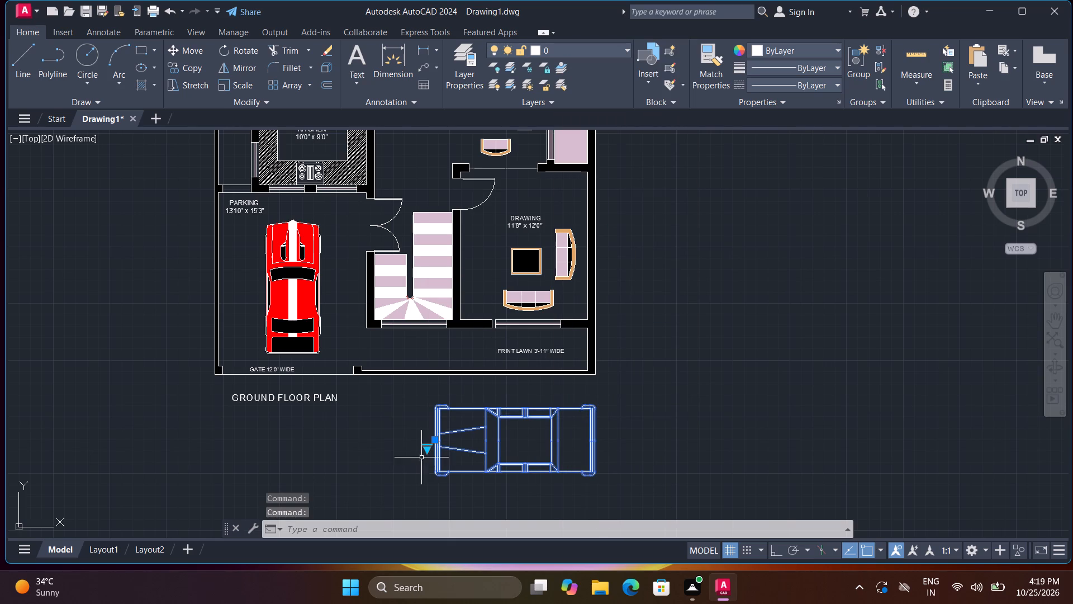
Set the vehicle block back to the Truck (Top) view.
left_click(425, 451)
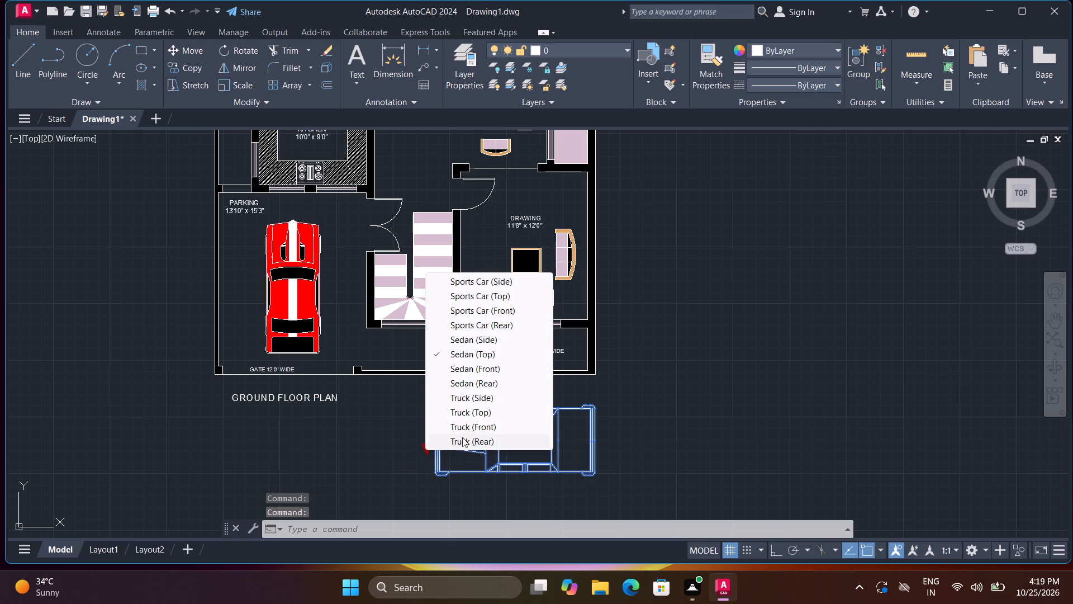
left_click(487, 412)
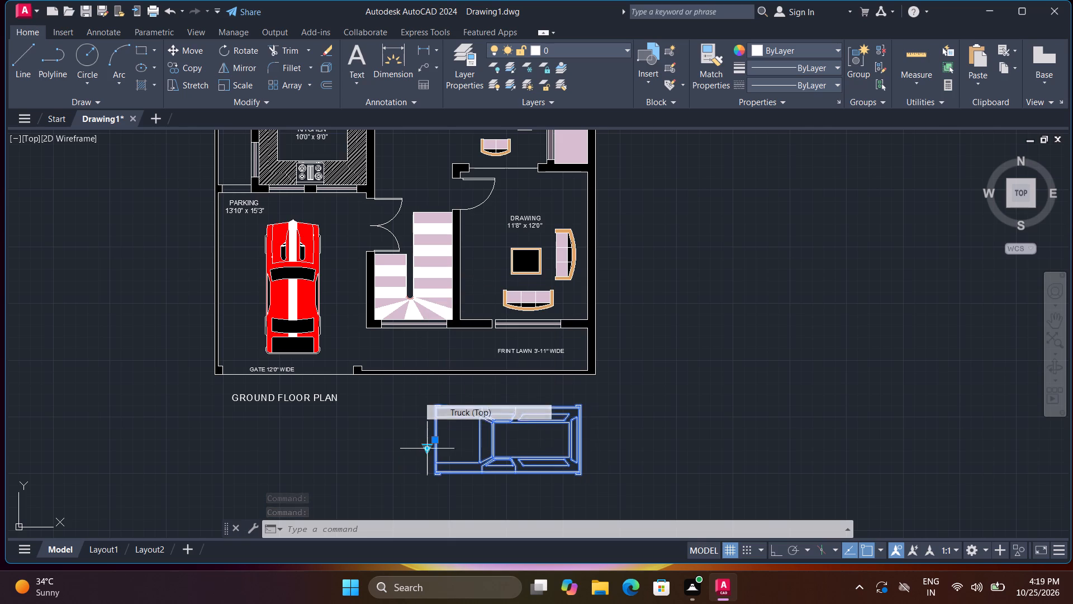
Move the truck block about 1'-11" straight north, closer to the plan's front boundary wall.
middle_click_drag(626, 384, 611, 347)
scroll(611, 347, "up", 1)
key("m")
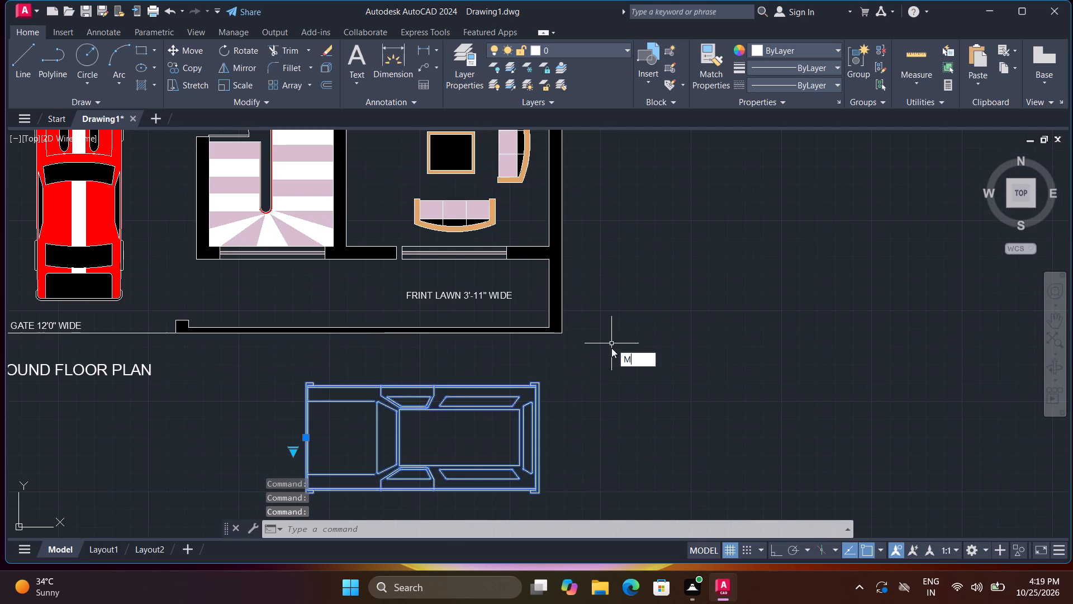
key("space")
left_click(538, 382)
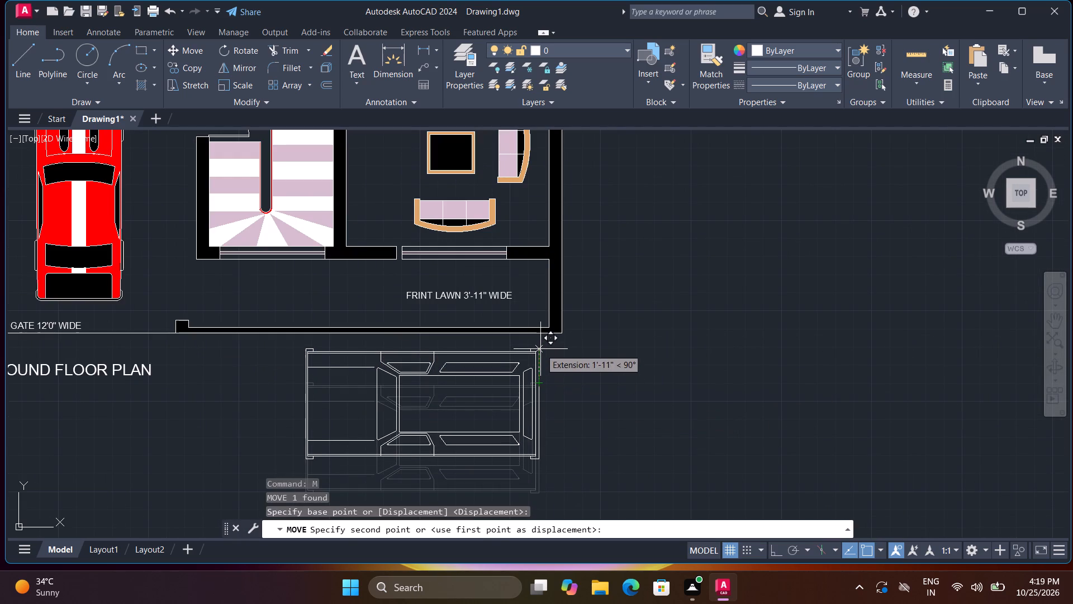
left_click(541, 348)
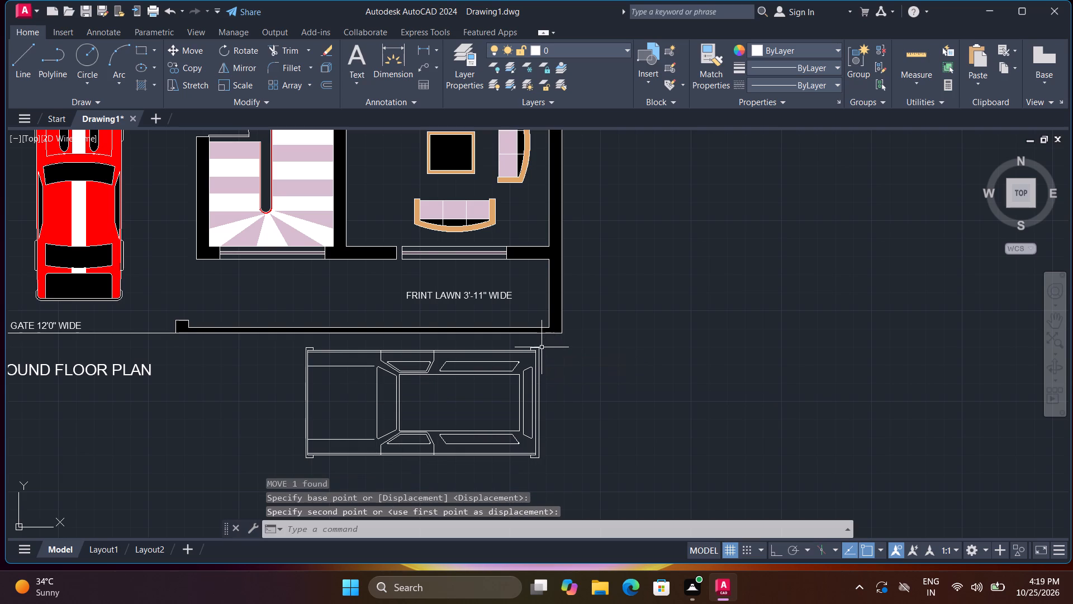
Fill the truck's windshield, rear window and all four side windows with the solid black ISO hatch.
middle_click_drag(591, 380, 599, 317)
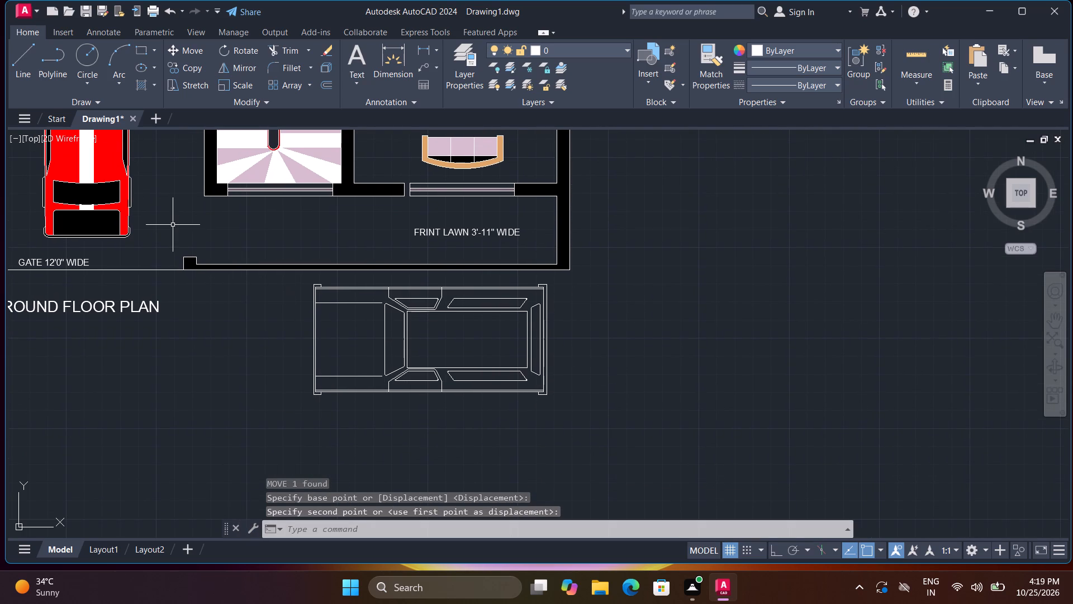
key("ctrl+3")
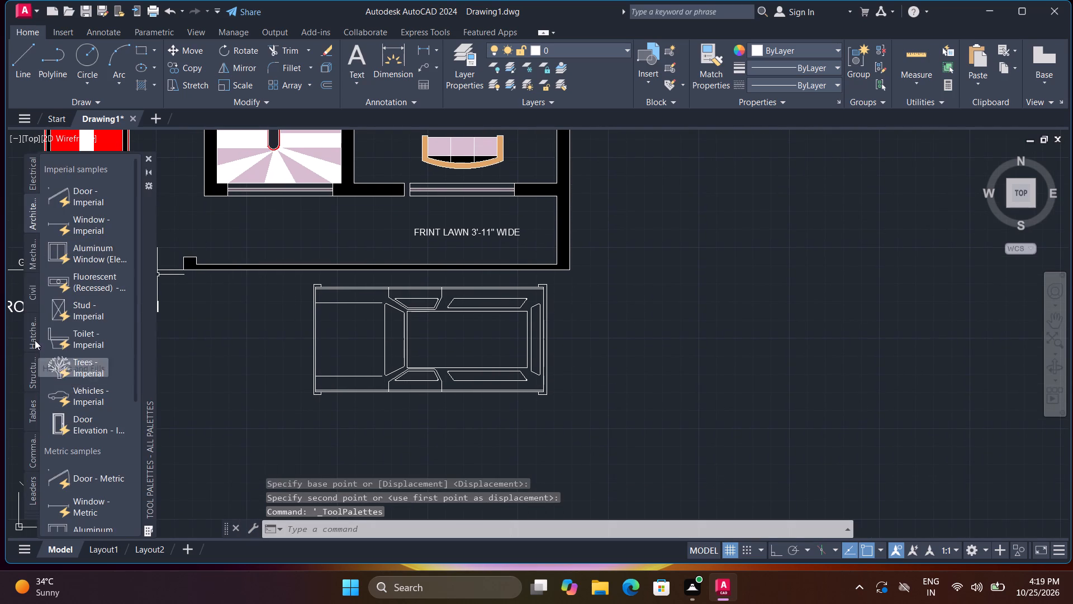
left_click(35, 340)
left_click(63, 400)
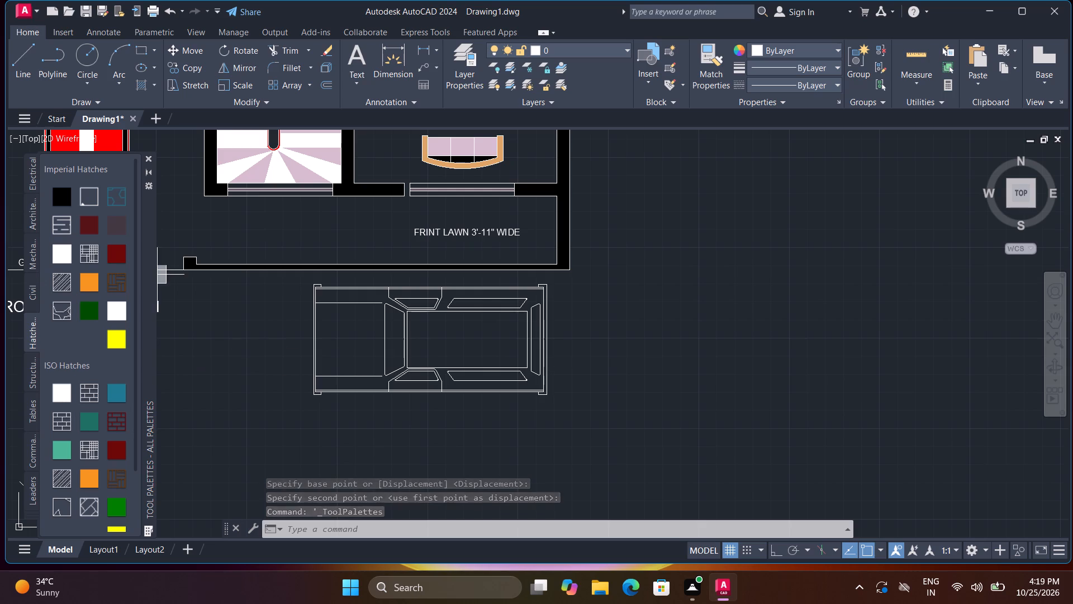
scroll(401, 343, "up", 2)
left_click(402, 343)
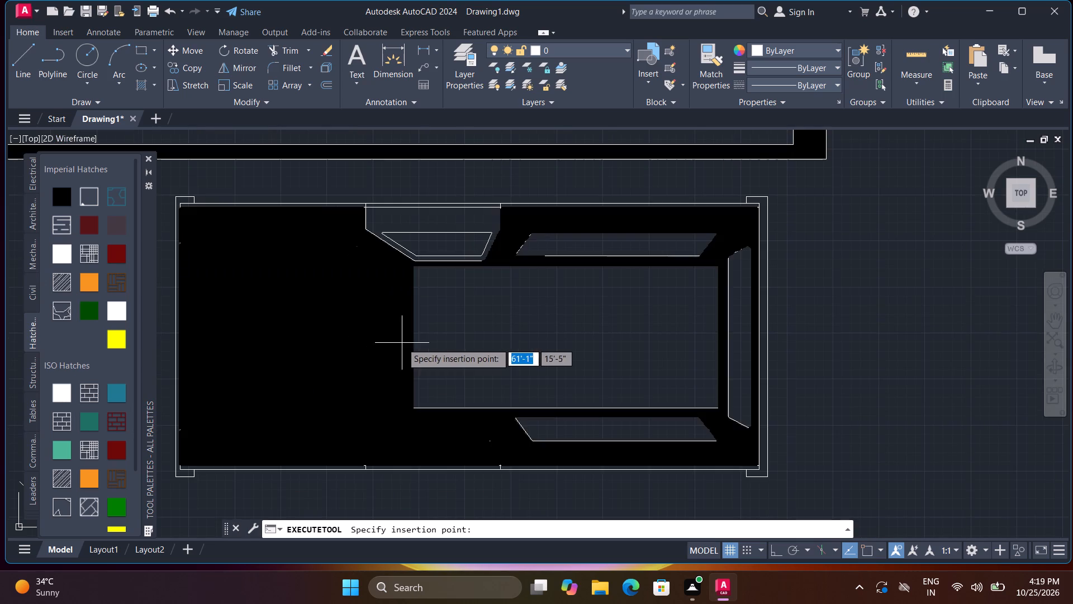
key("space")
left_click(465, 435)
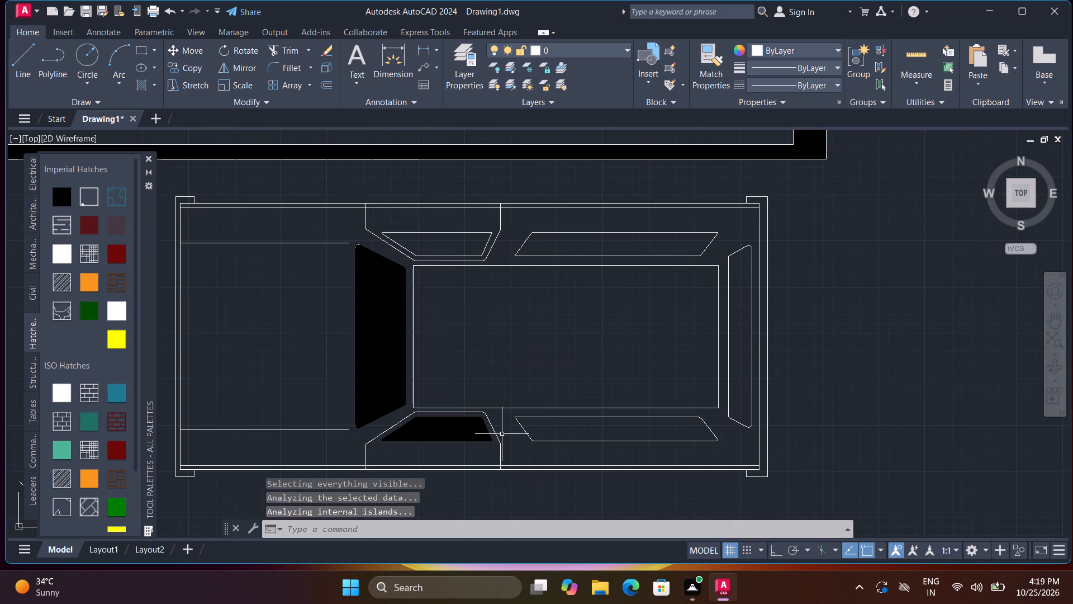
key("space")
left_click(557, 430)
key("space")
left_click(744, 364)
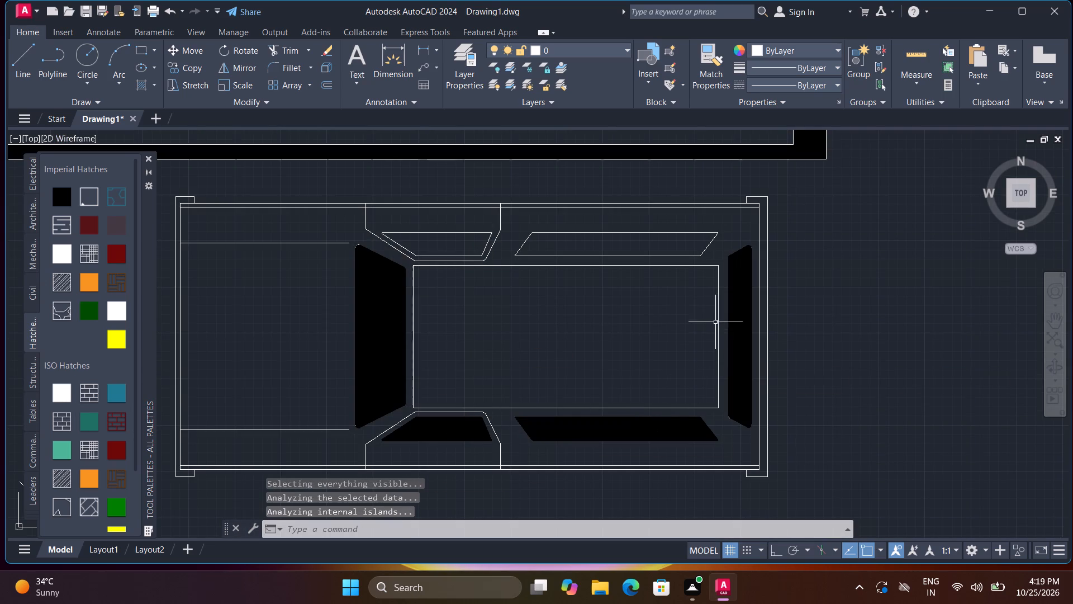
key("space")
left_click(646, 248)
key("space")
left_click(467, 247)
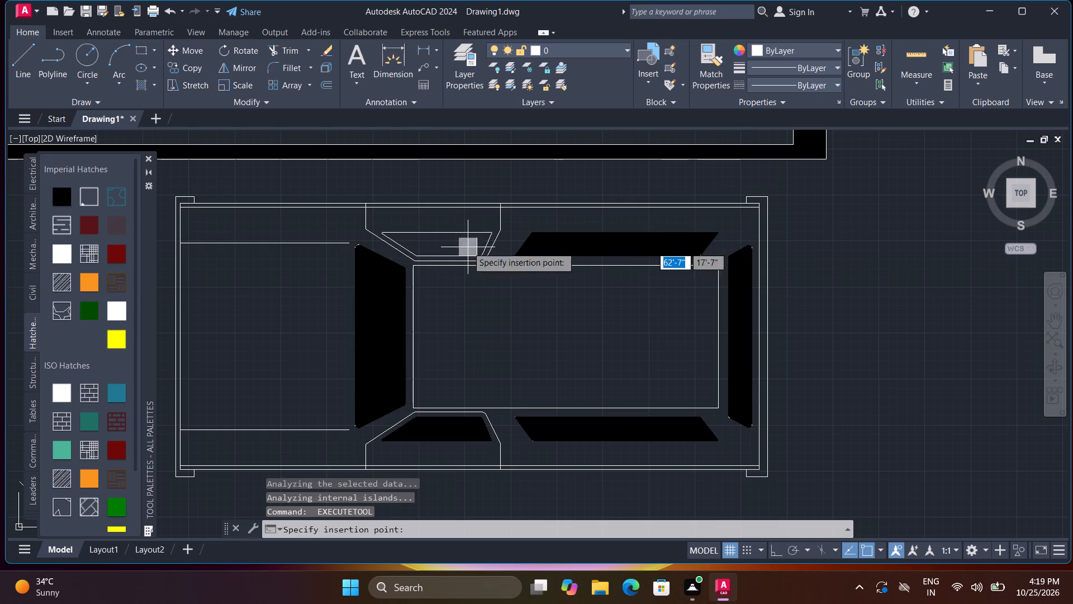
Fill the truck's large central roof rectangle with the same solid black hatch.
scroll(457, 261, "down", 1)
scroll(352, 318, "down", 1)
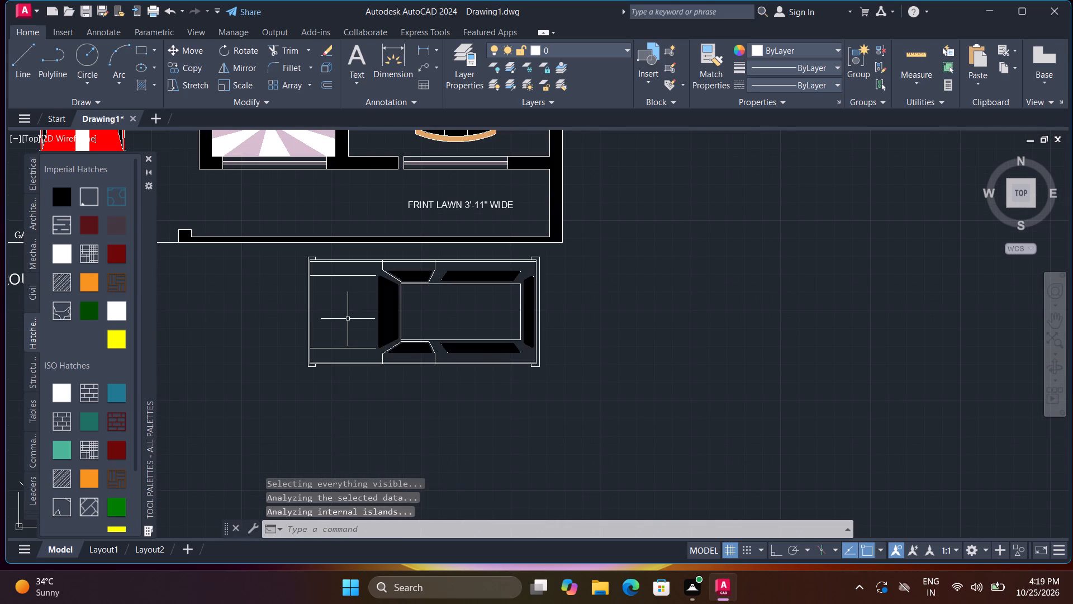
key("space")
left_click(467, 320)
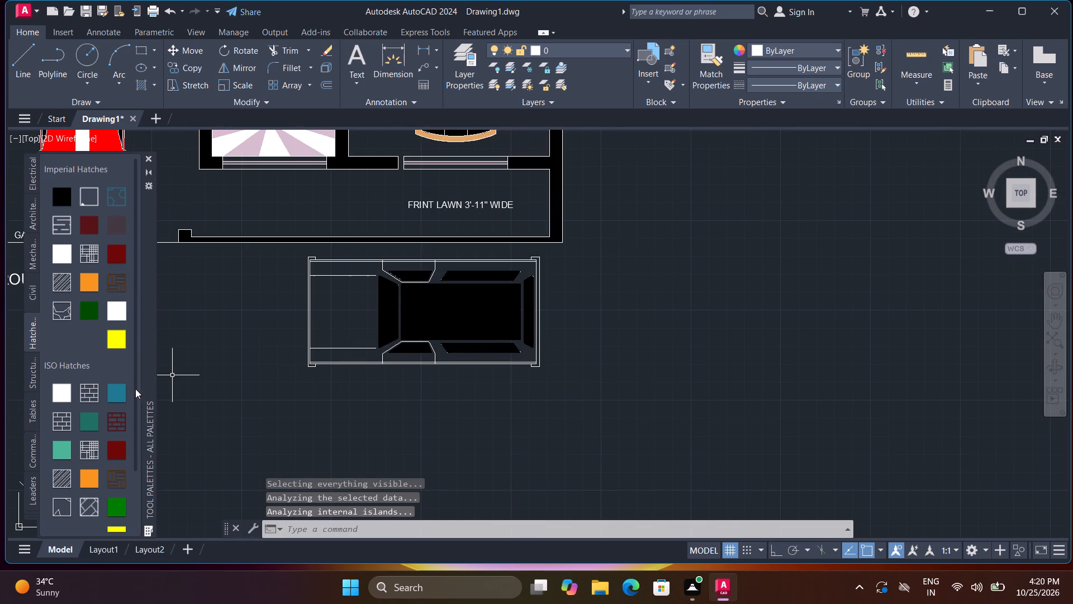
Fill the truck's body with the solid yellow ISO hatch.
left_click(125, 527)
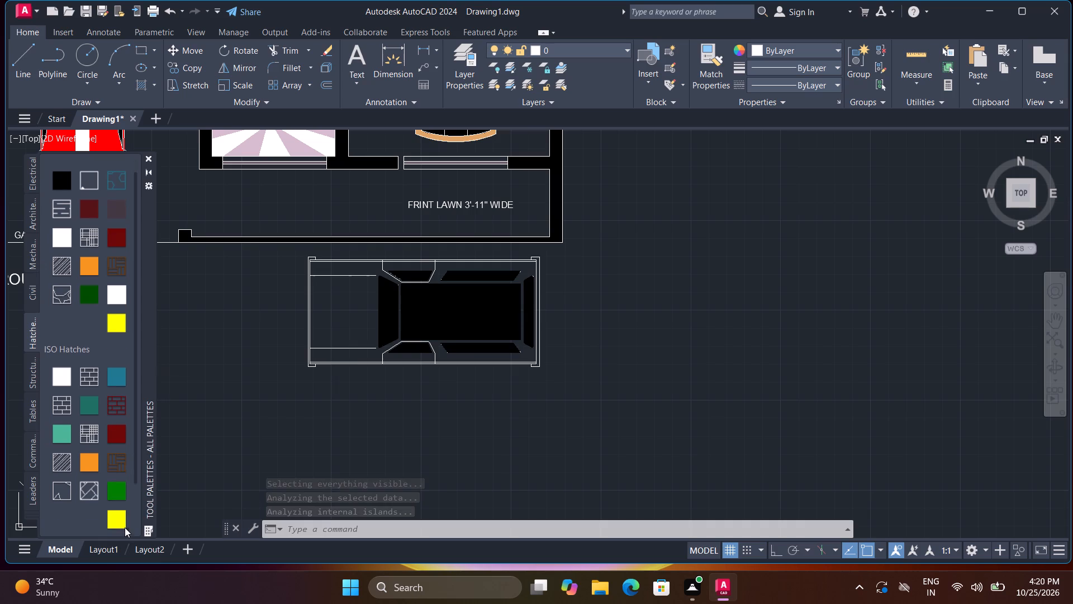
left_click(363, 320)
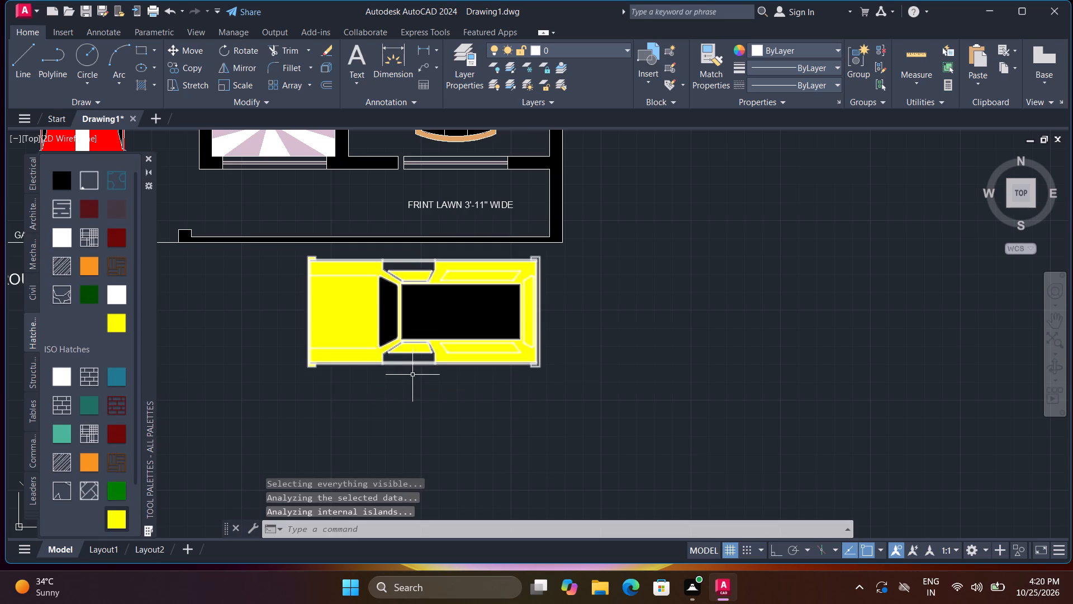
Fill the front door panels on the truck's south and north sides with the solid yellow hatch.
scroll(414, 361, "up", 2)
key("space")
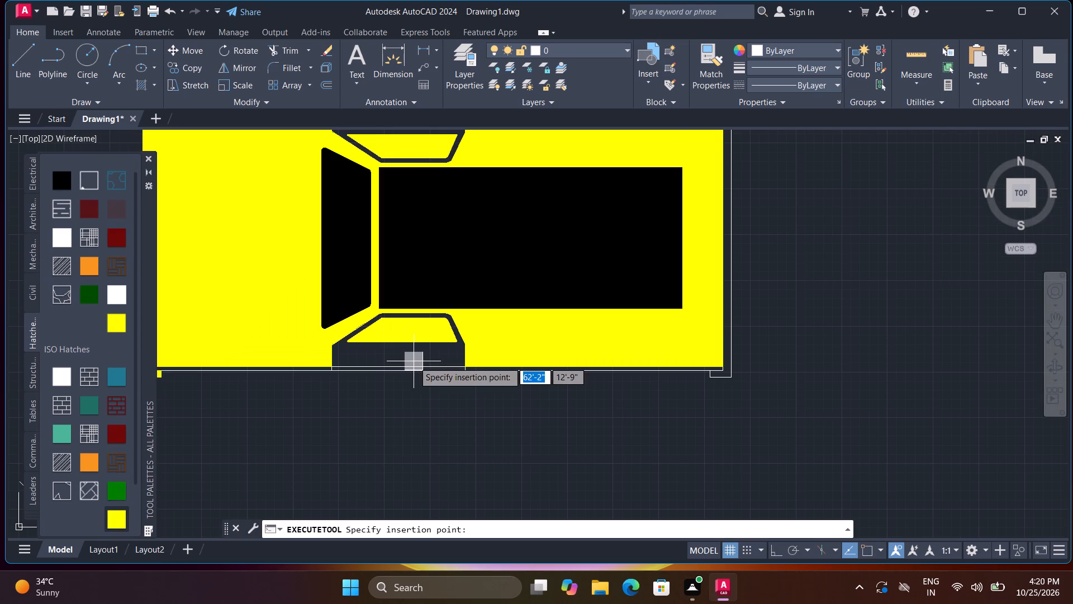
left_click(414, 361)
scroll(426, 294, "down", 2)
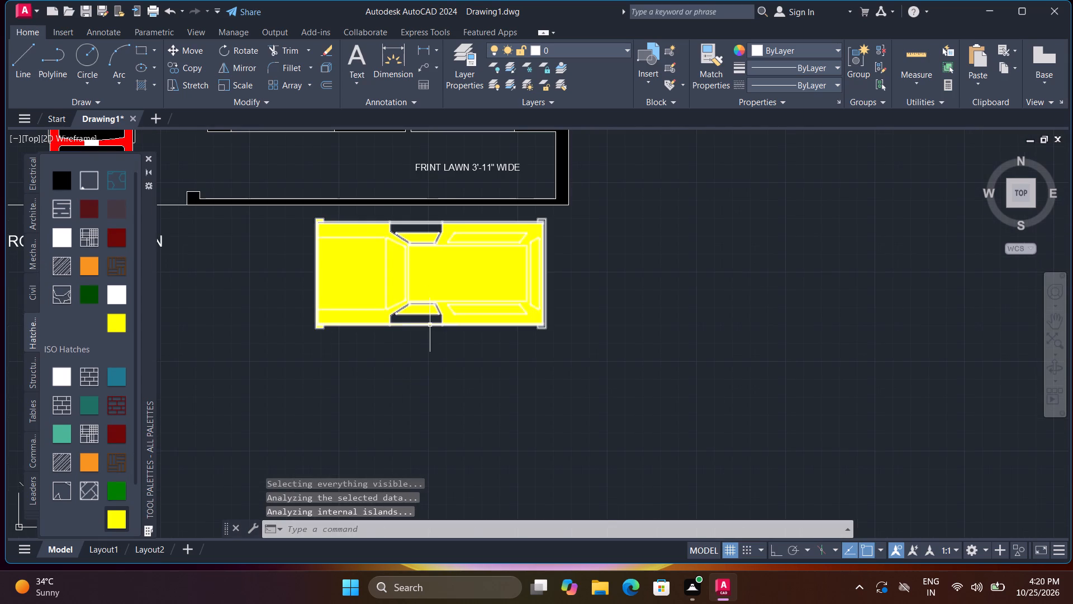
key("ctrl+z")
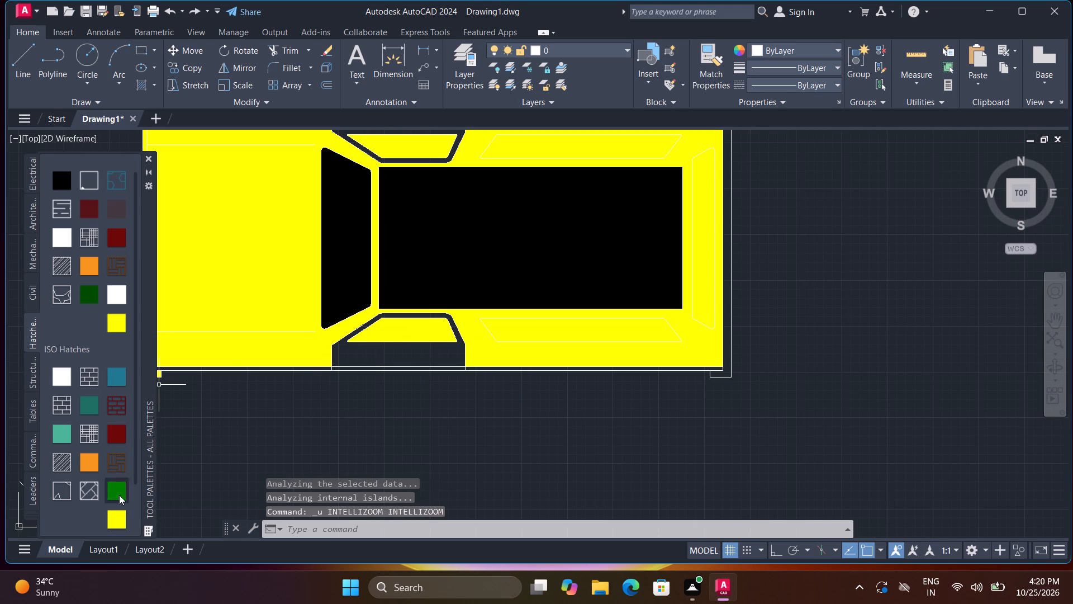
left_click(117, 516)
scroll(407, 354, "up", 2)
left_click(407, 354)
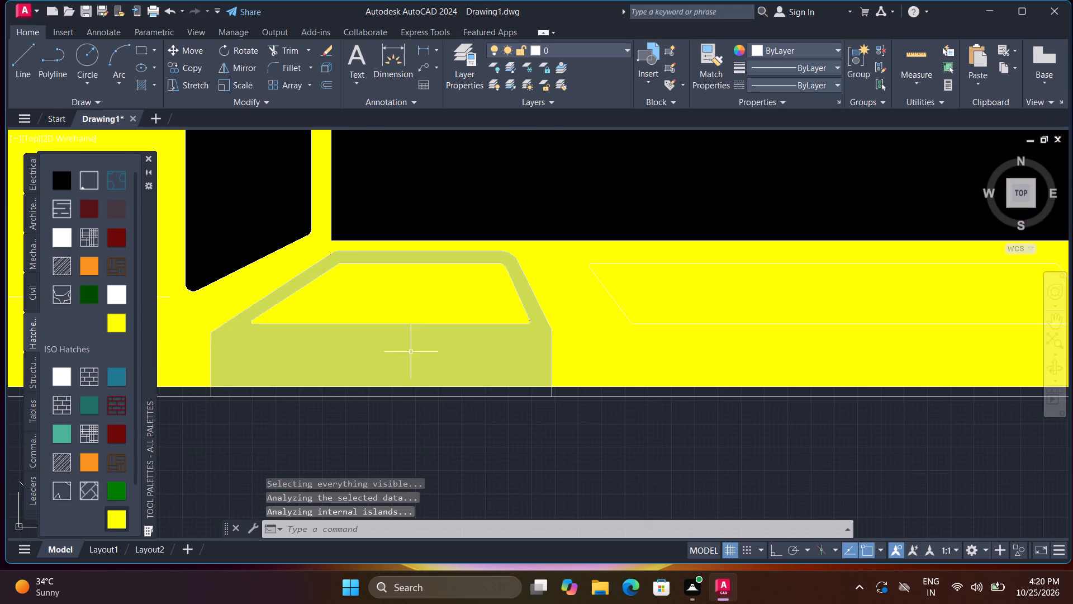
scroll(417, 352, "down", 3)
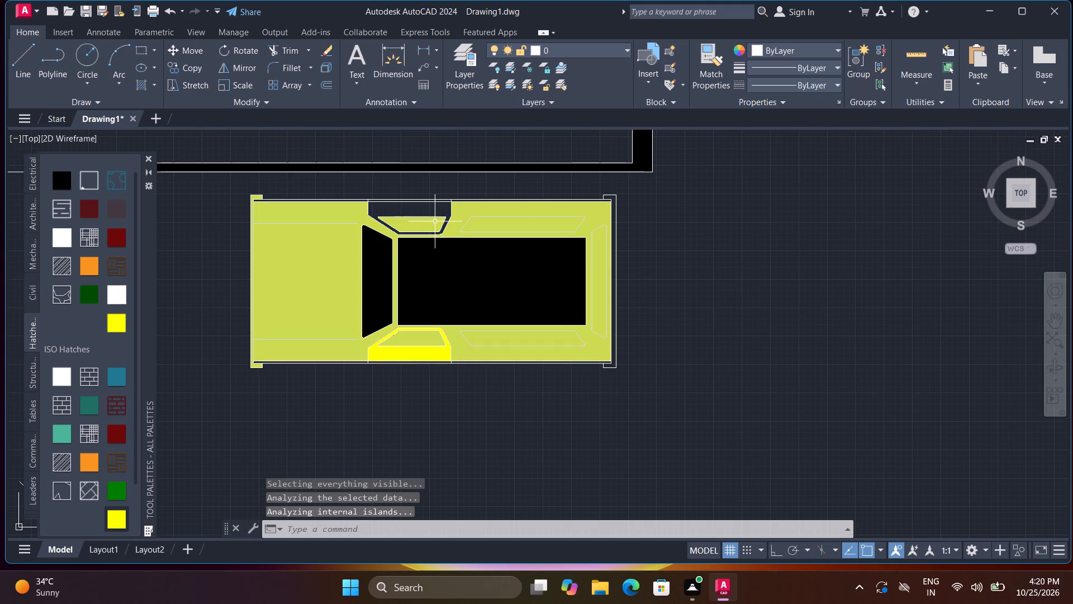
key("space")
left_click(421, 207)
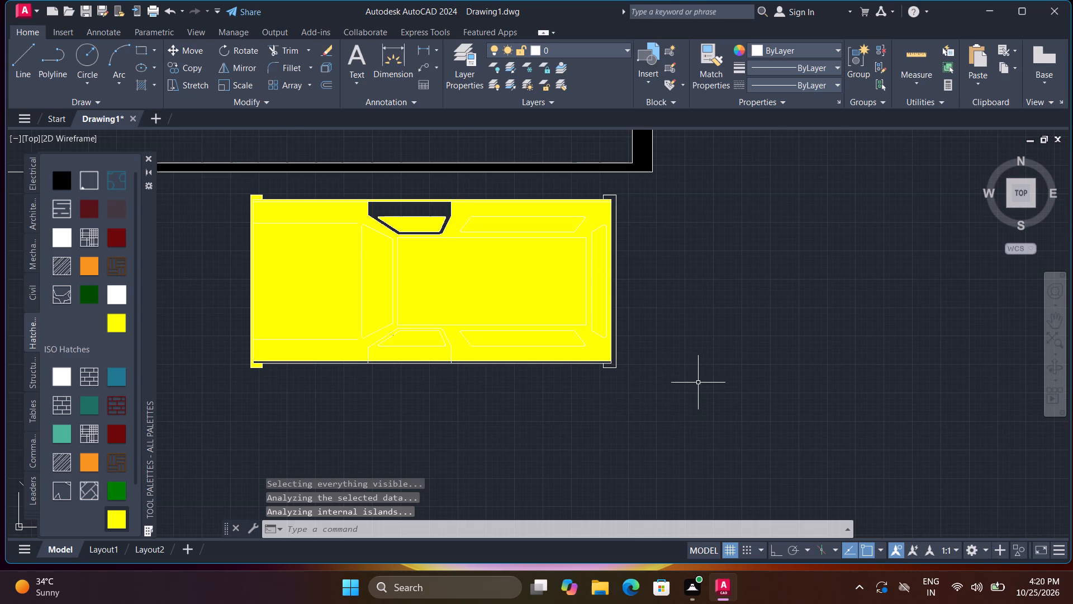
key("space")
left_click(393, 209)
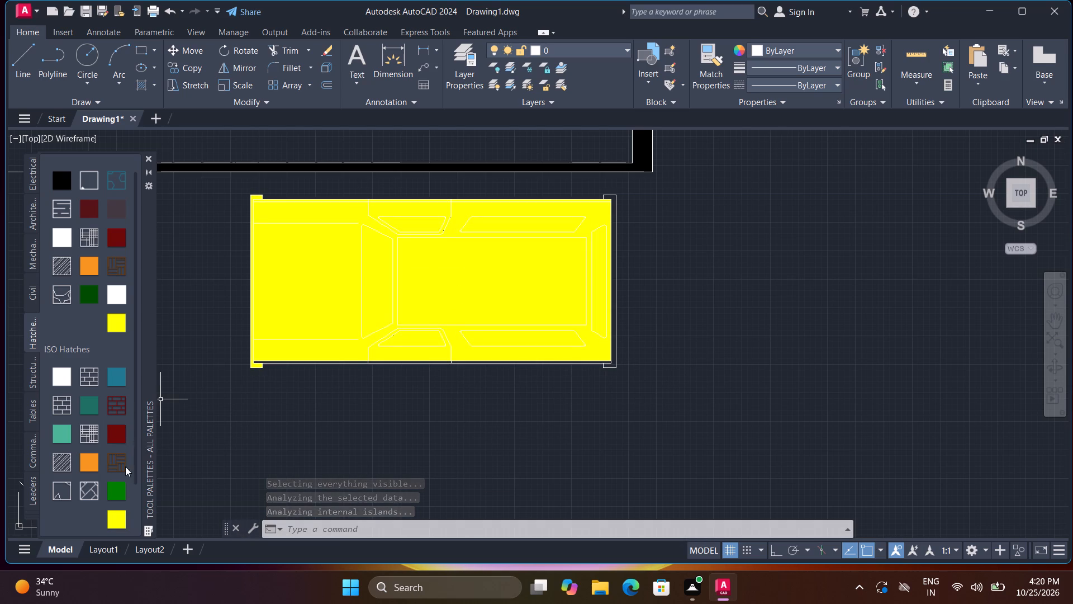
Apply the solid black ISO hatch to the yellow truck's windshield, side windows, rear window and central roof rectangle.
left_click(56, 385)
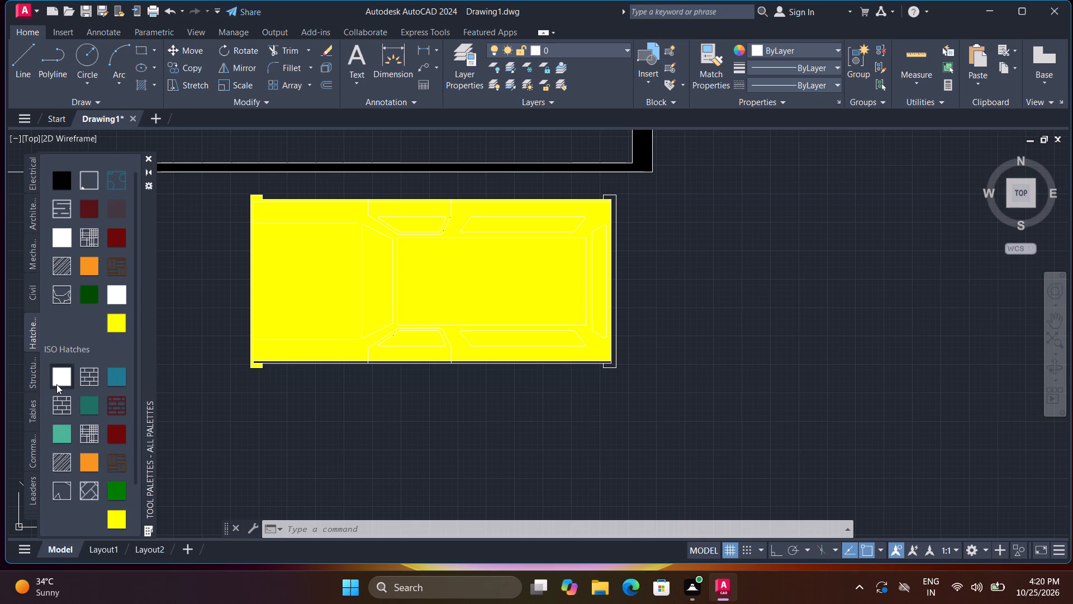
left_click(376, 281)
key("space")
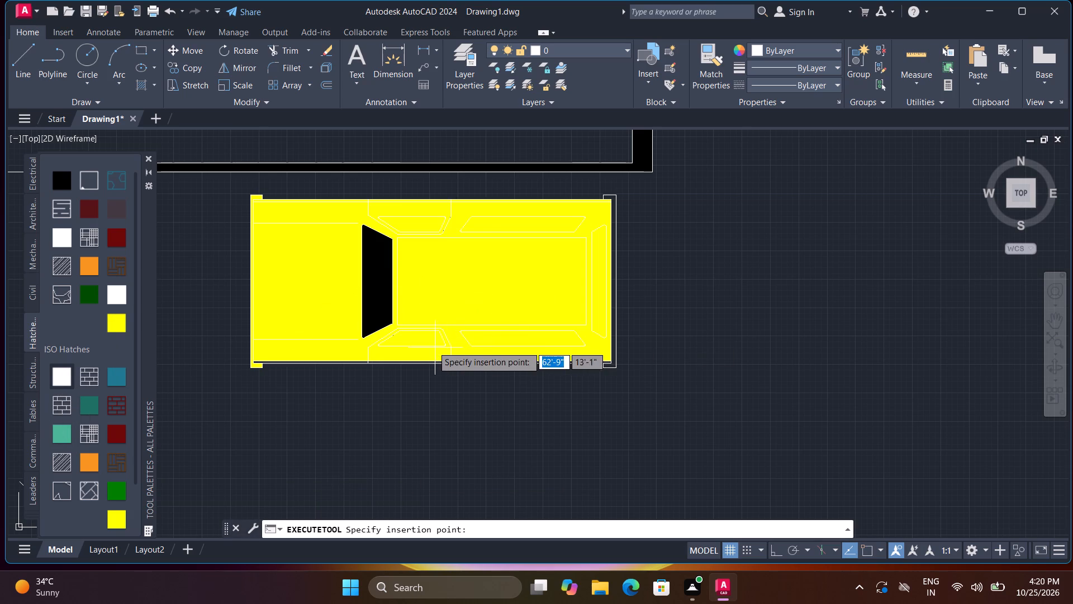
left_click(422, 342)
key("space")
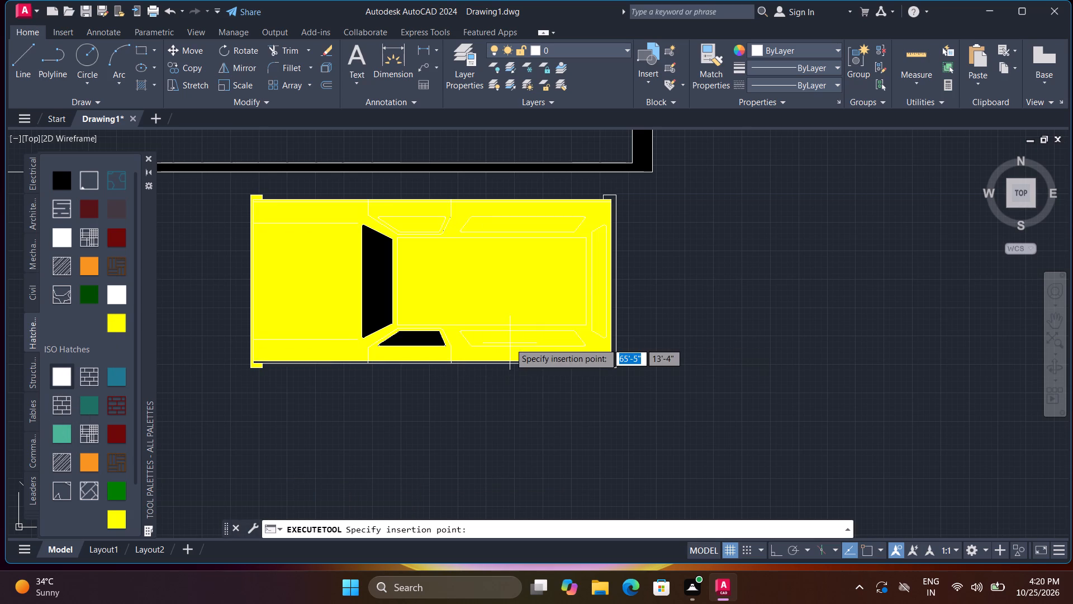
left_click(510, 343)
key("space")
left_click(599, 300)
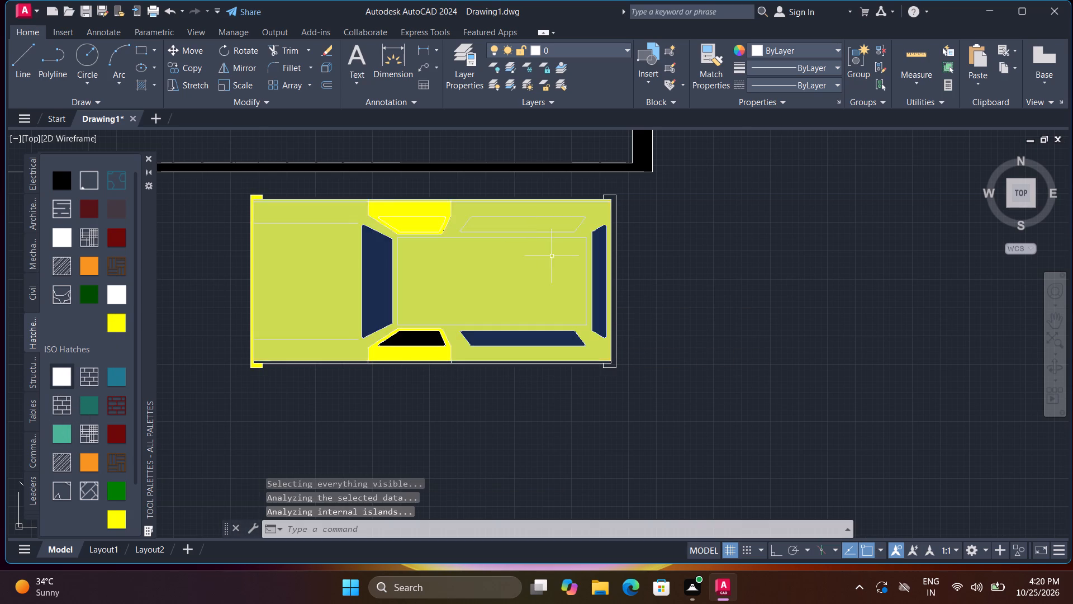
key("space")
left_click(520, 225)
key("space")
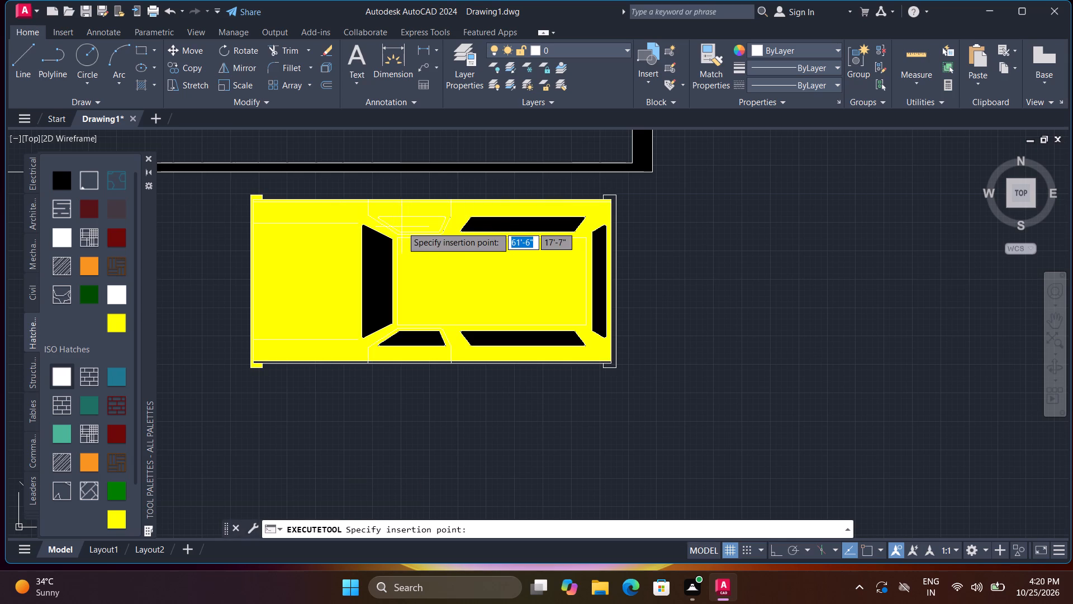
left_click(419, 226)
key("space")
left_click(462, 290)
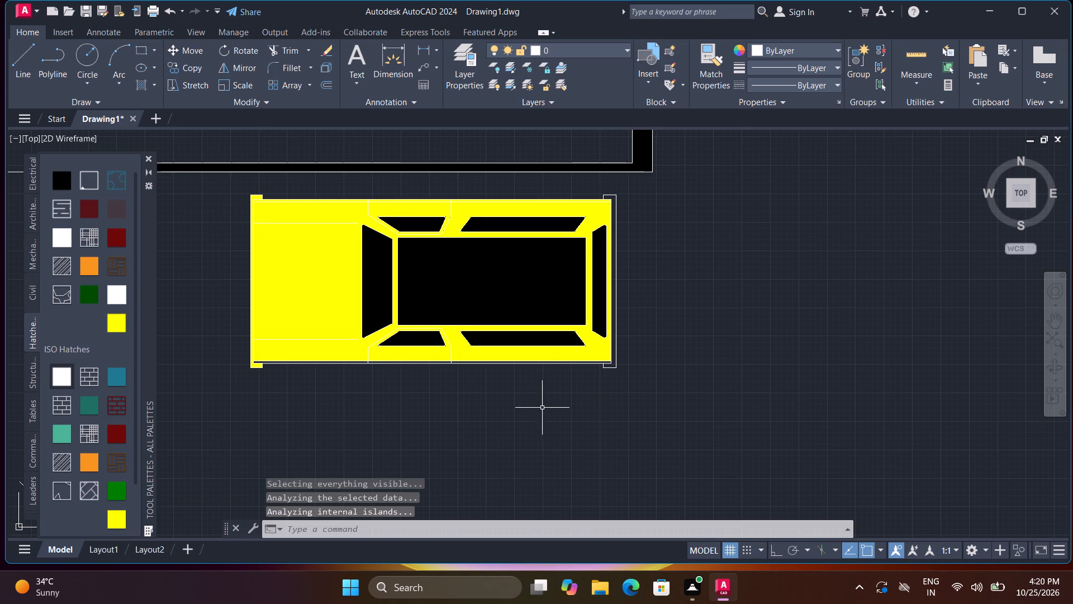
Fill the three segments of the narrow edge strip along the truck's south side with solid black hatch.
middle_click_drag(547, 407, 587, 395)
scroll(341, 371, "up", 3)
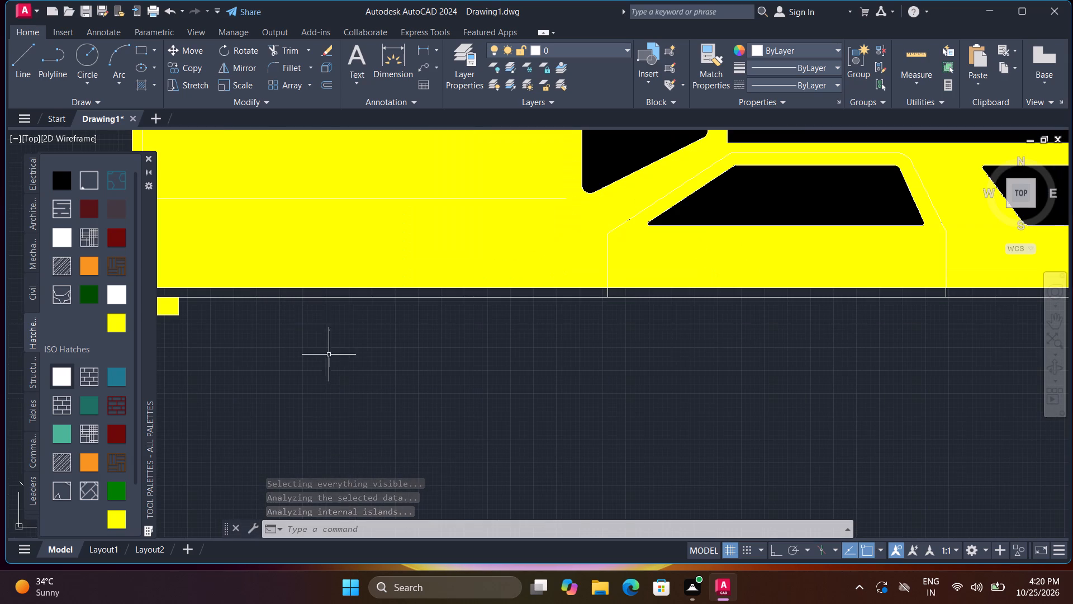
key("space")
left_click(332, 294)
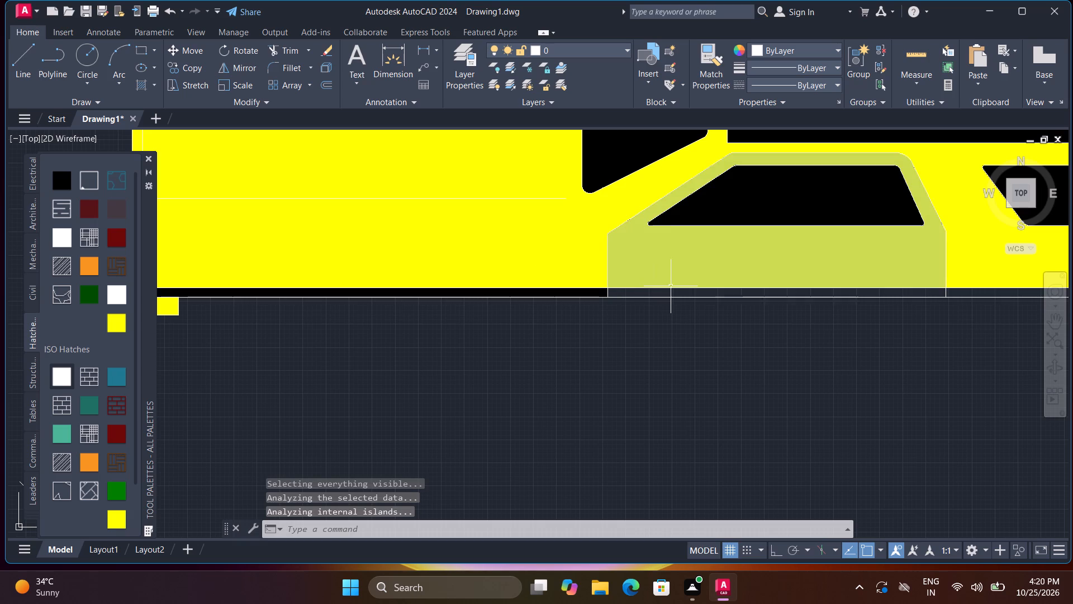
key("space")
left_click(677, 296)
scroll(729, 317, "down", 2)
middle_click_drag(758, 334, 413, 347)
middle_click(413, 347)
scroll(561, 334, "up", 2)
key("space")
left_click(650, 303)
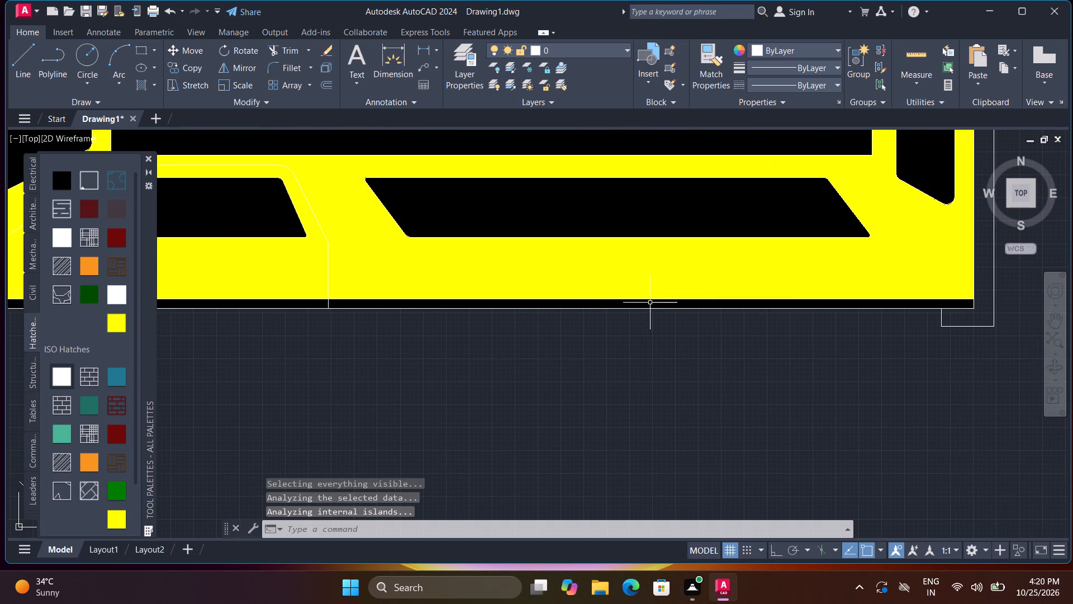
Fill the bumper outline around the truck's east end with solid black hatch.
key("space")
left_click(979, 319)
Fill the three segments of the narrow edge strip along the truck's north side with solid black hatch.
scroll(987, 319, "down", 1)
middle_click_drag(1001, 312, 1012, 466)
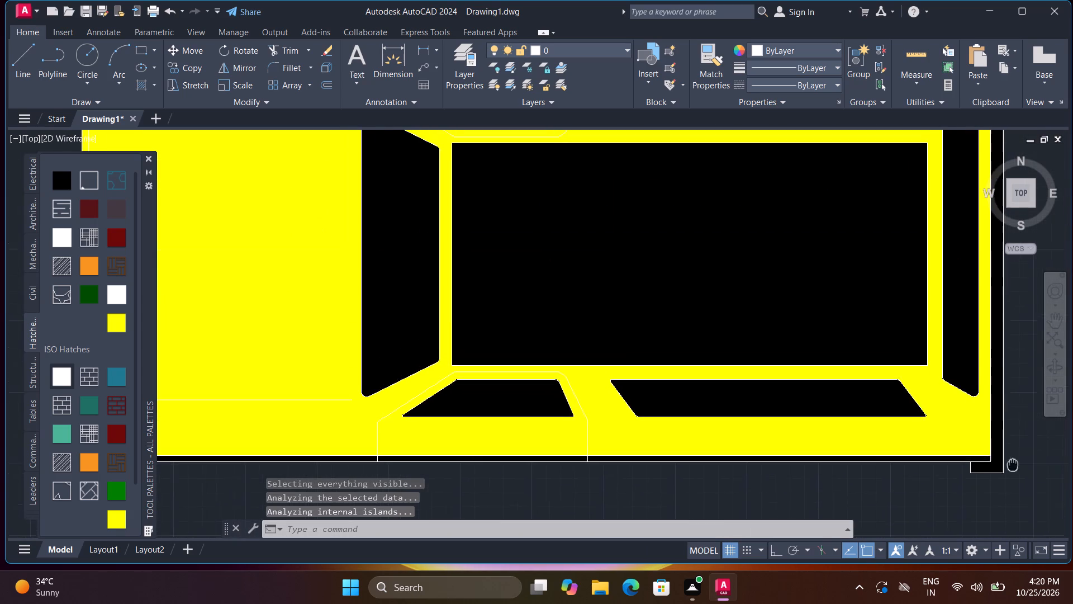
middle_click_drag(897, 267, 960, 512)
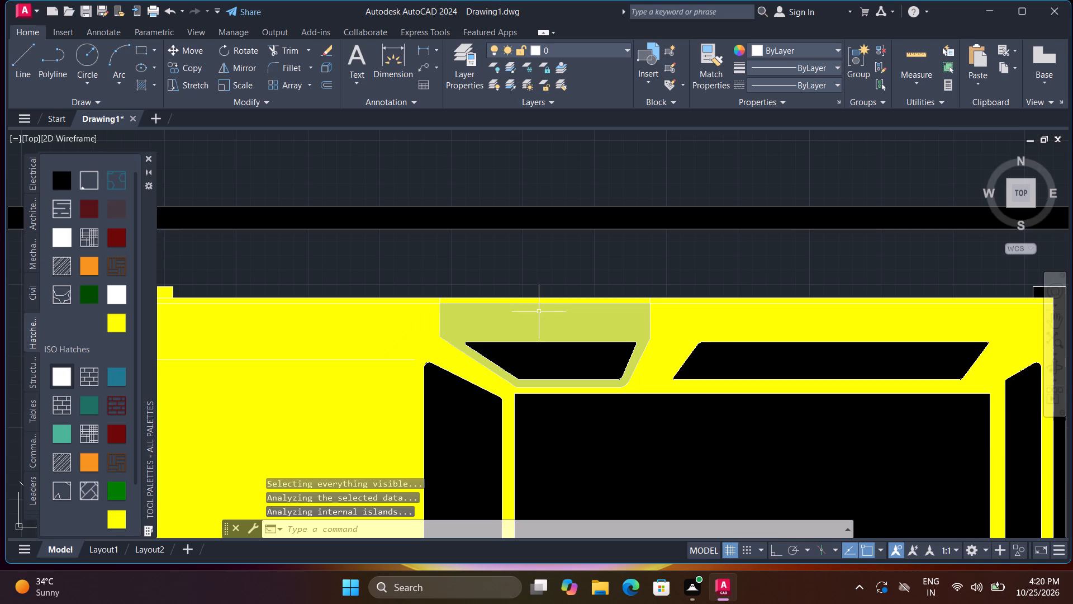
scroll(539, 309, "up", 1)
key("space")
left_click(544, 295)
key("space")
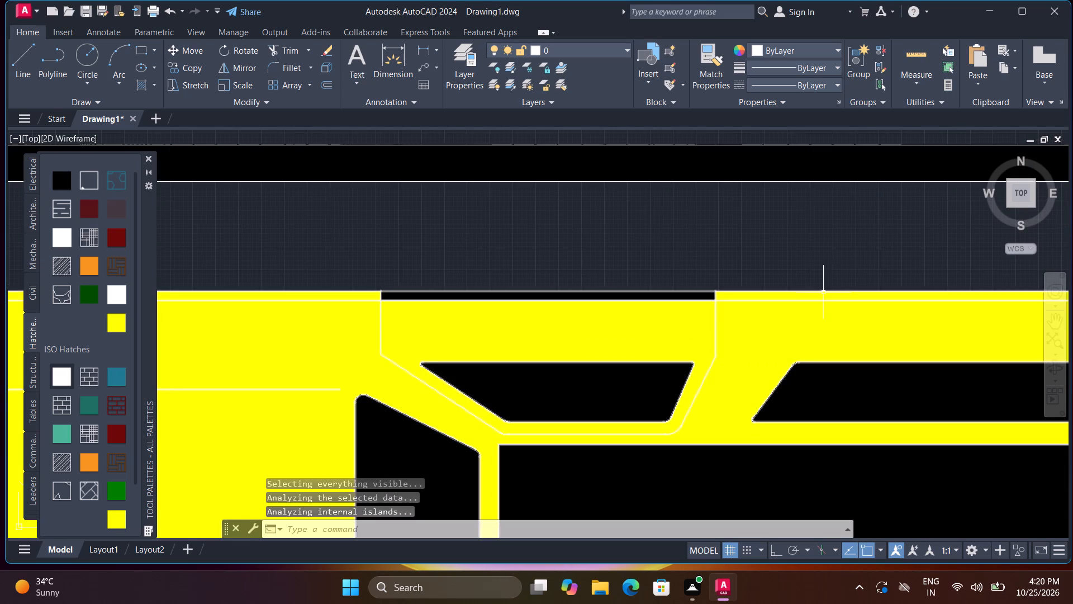
left_click(823, 296)
key("space")
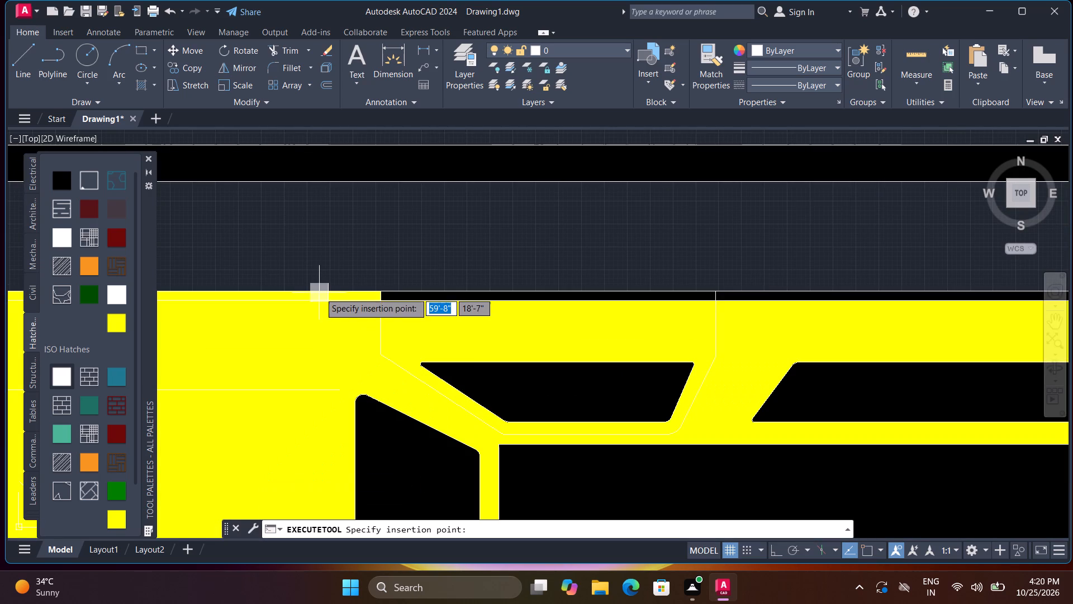
left_click(321, 296)
scroll(322, 296, "down", 2)
middle_click_drag(368, 293, 629, 299)
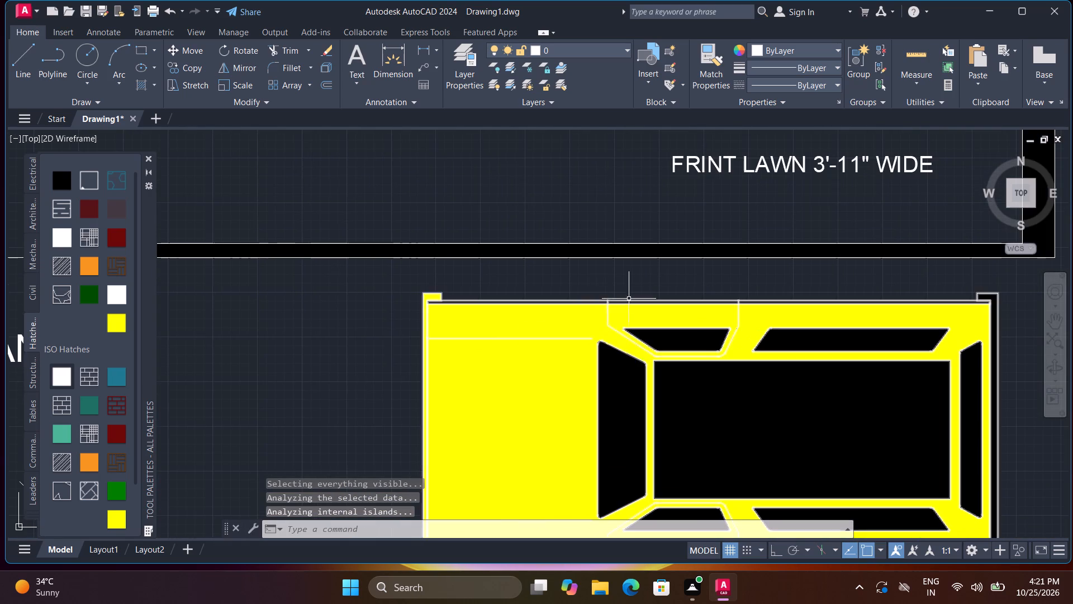
Fill the bumper outline around the truck's west end with solid black hatch.
scroll(392, 329, "up", 1)
key("space")
left_click(448, 276)
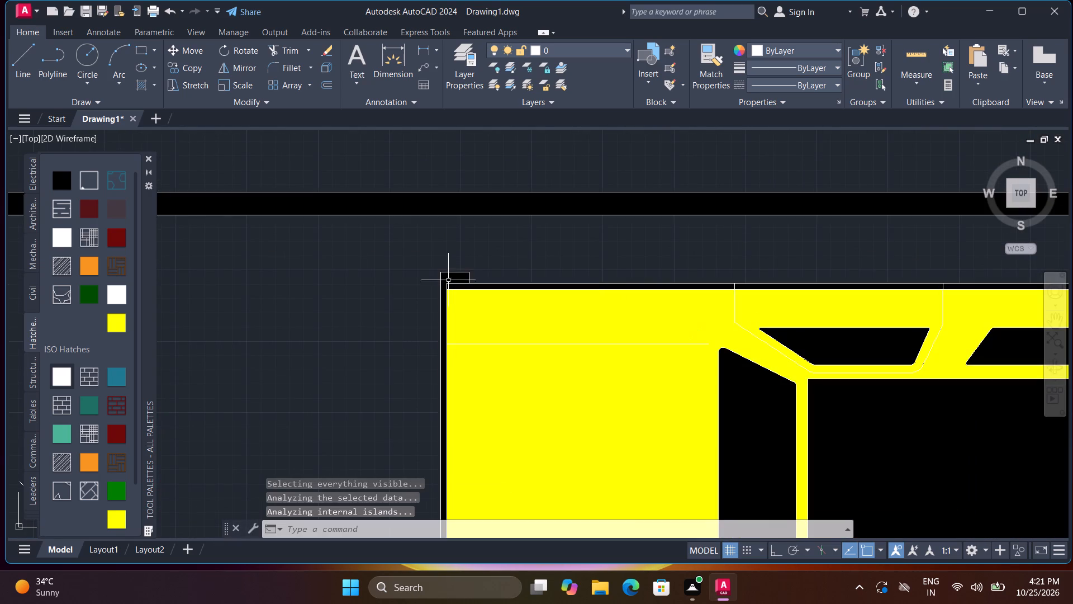
scroll(446, 322, "down", 1)
middle_click_drag(433, 346, 414, 200)
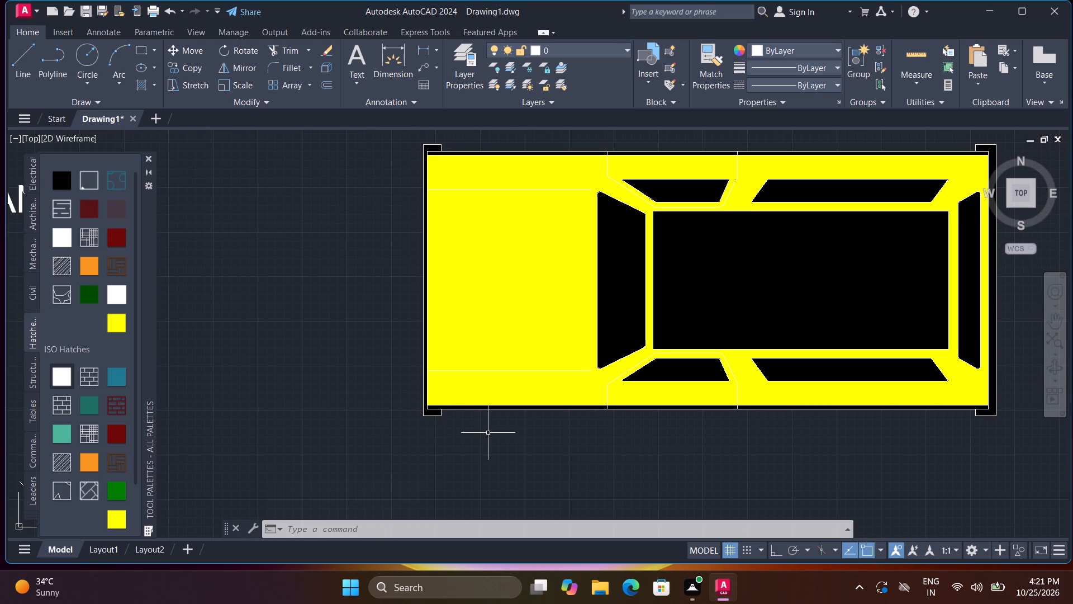
key("Escape")
Draw a line from the windshield base midpoint 2" north, and with ortho on, west to the hood's front edge.
type("L")
key("space")
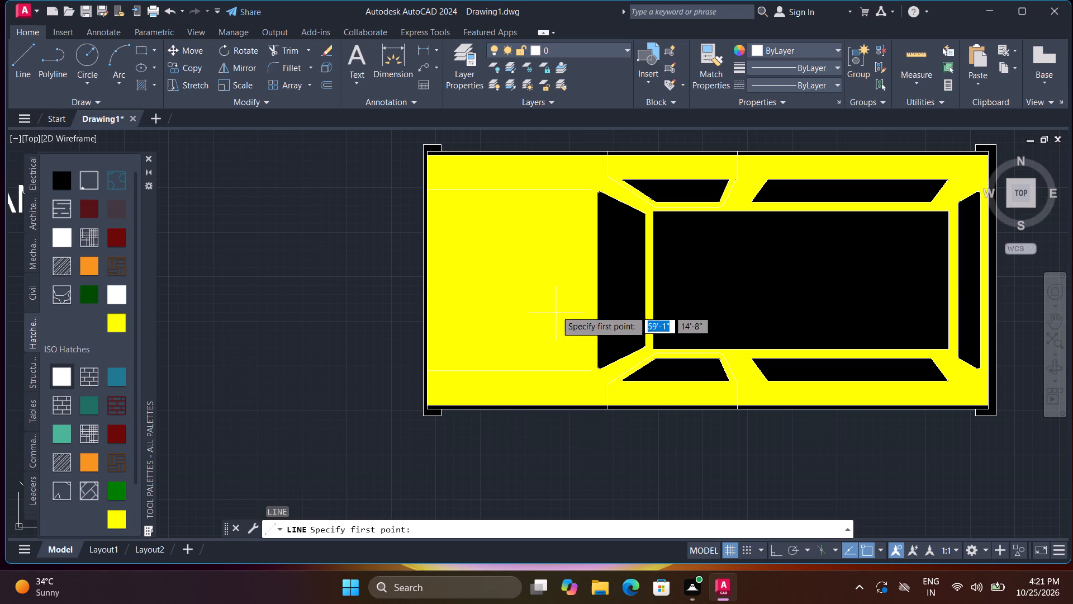
left_click(596, 284)
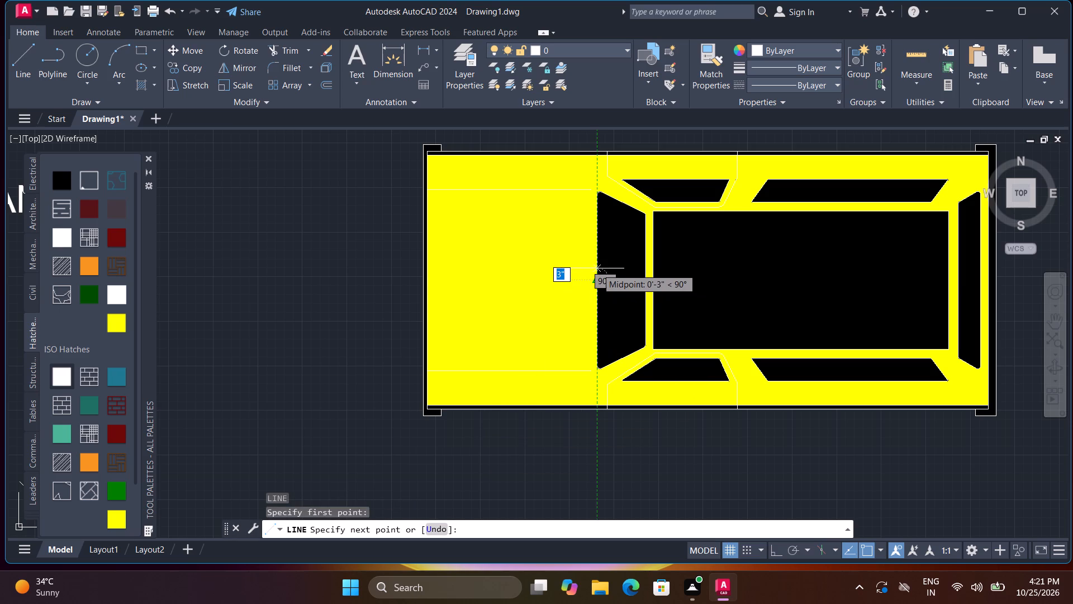
key("2")
key("shift+quotedbl")
key("Return")
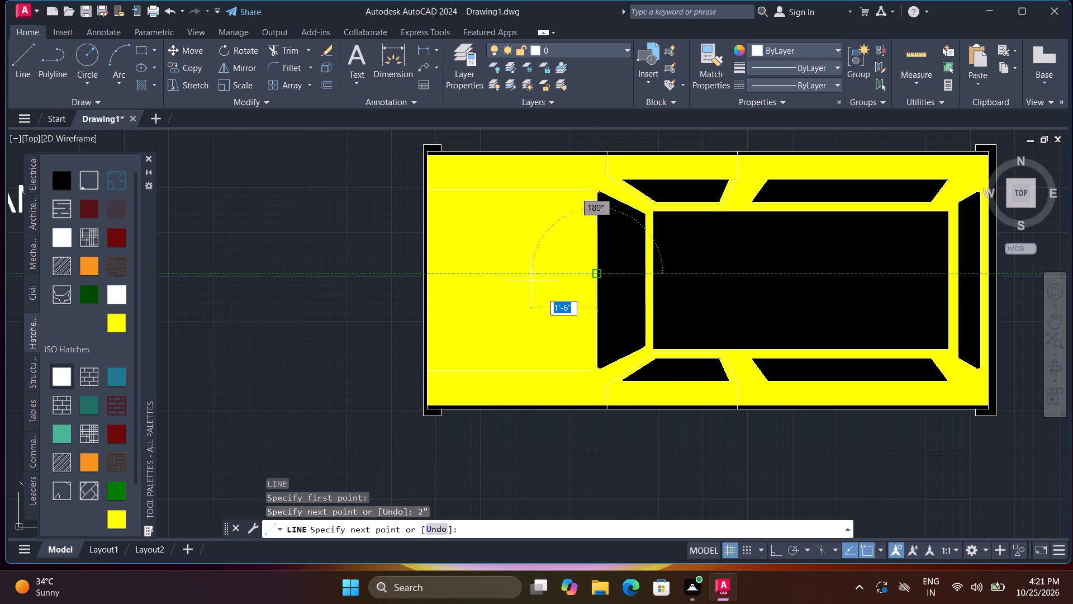
scroll(429, 268, "up", 3)
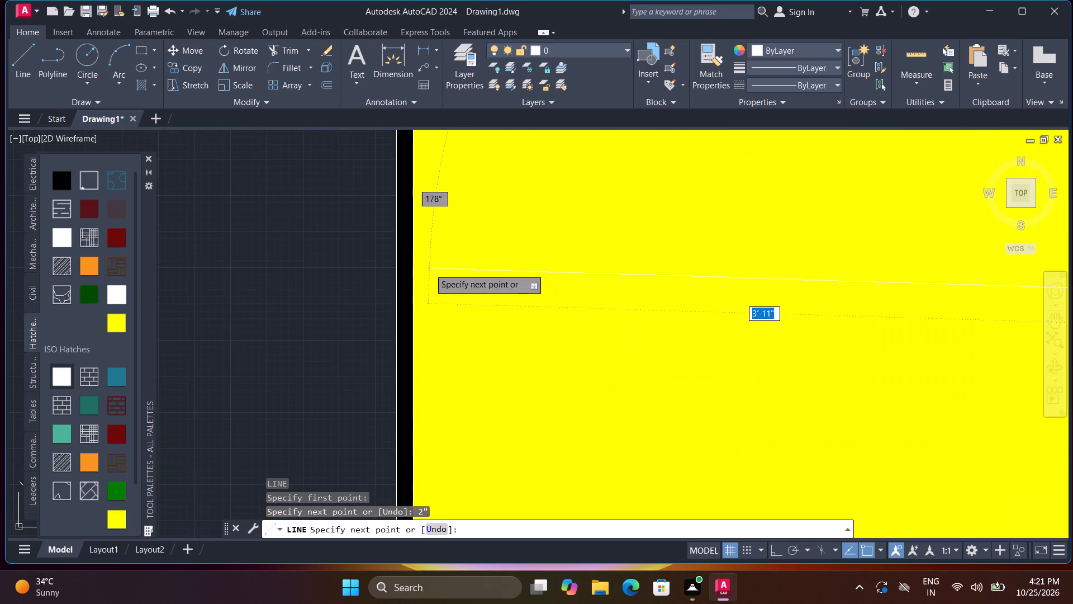
scroll(436, 297, "down", 1)
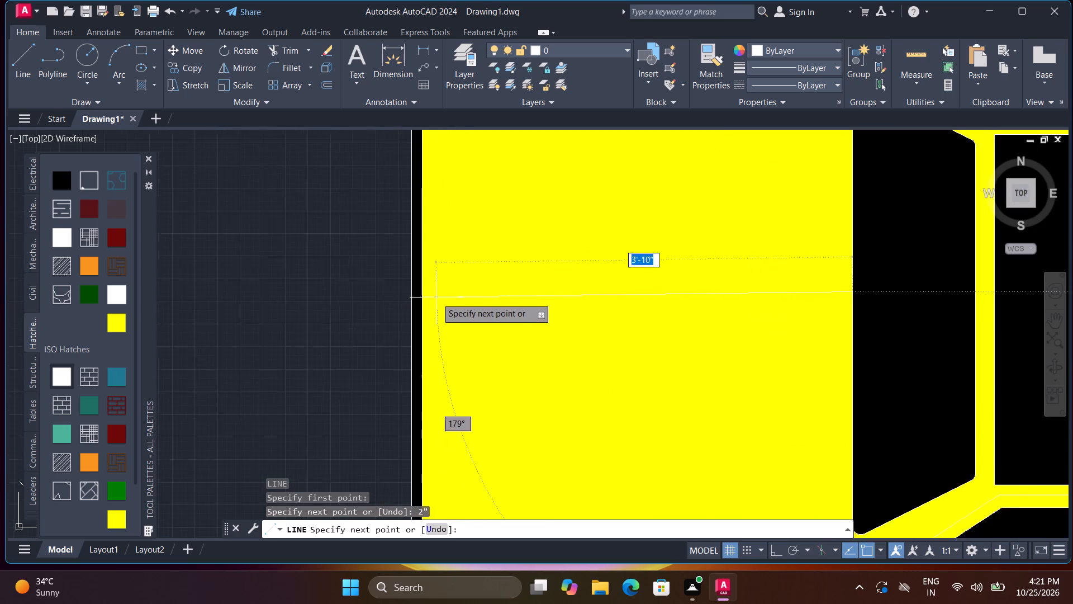
scroll(436, 298, "down", 1)
key("F8")
scroll(424, 301, "up", 3)
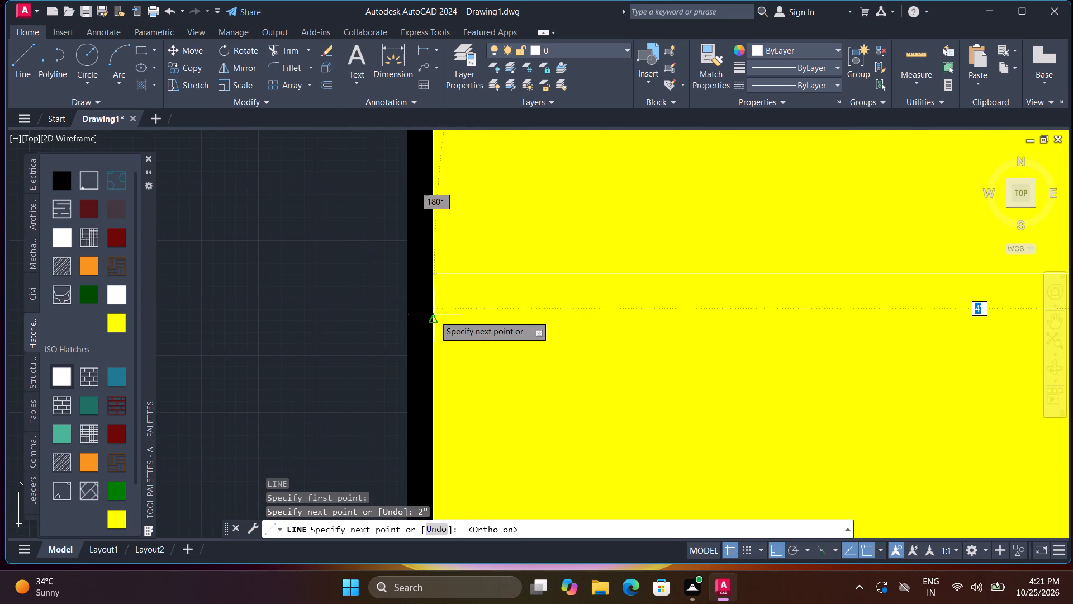
left_click(435, 273)
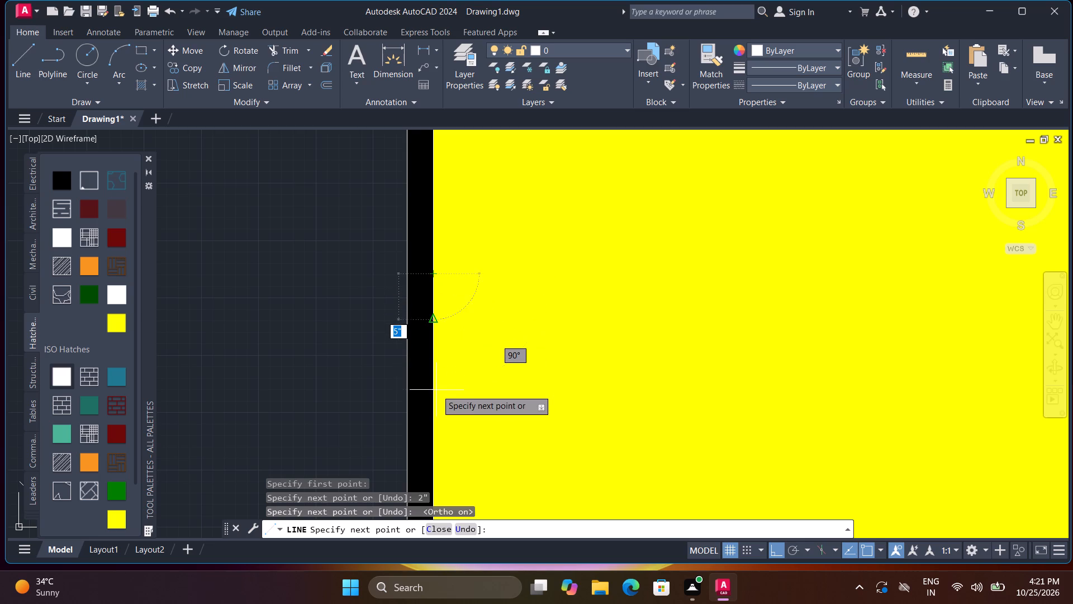
Continue the line 4" south and back east to the windshield base to outline the central hood stripe.
key("4")
key("shift+quotedbl")
key("Return")
scroll(615, 402, "down", 1)
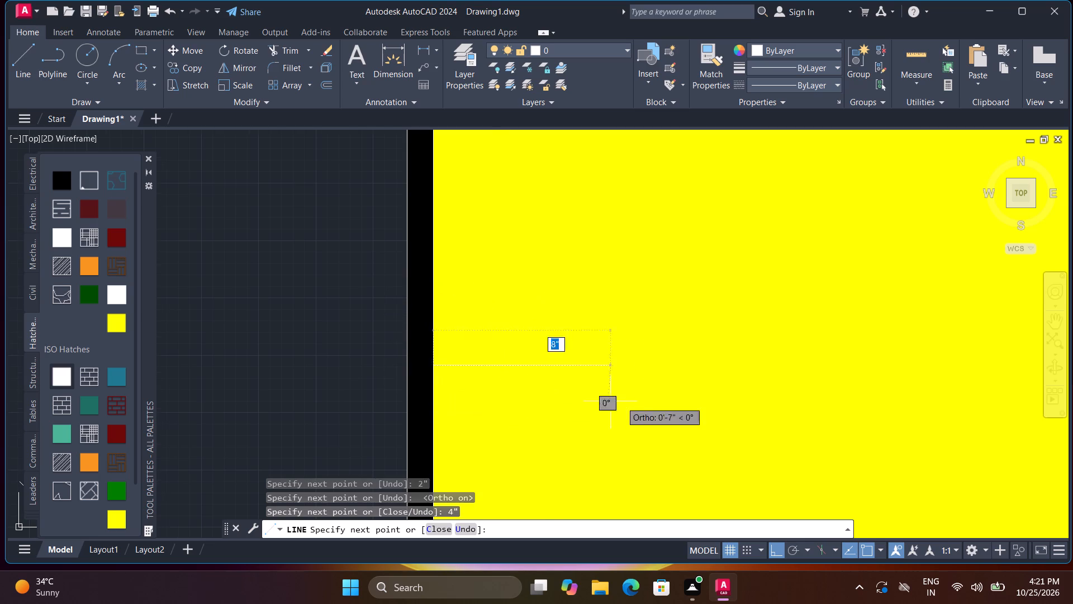
scroll(650, 405, "down", 1)
middle_click_drag(768, 360, 487, 378)
middle_click_drag(488, 378, 497, 380)
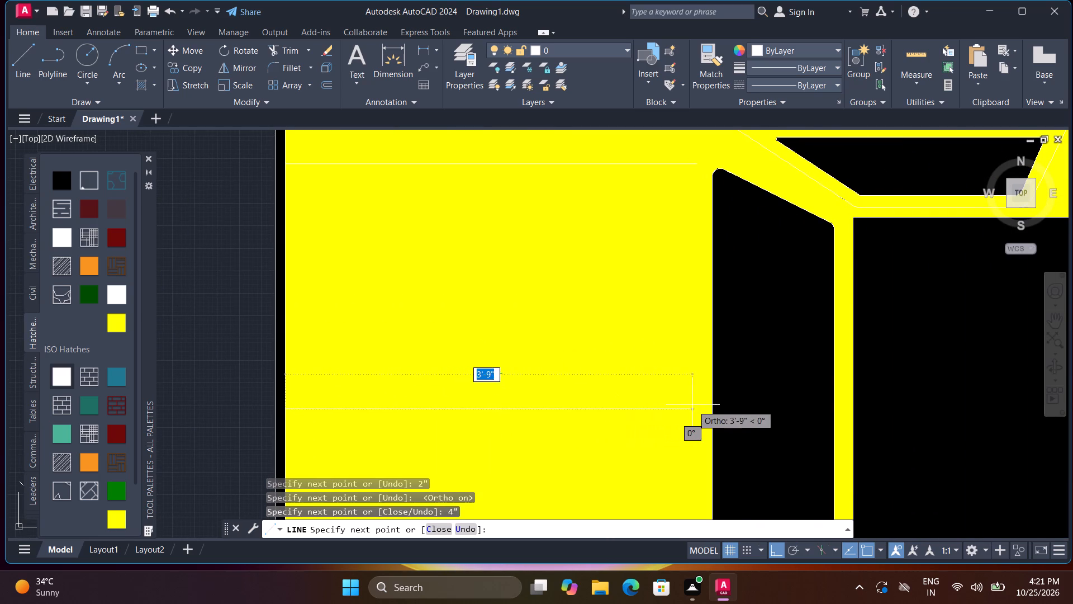
scroll(705, 407, "up", 3)
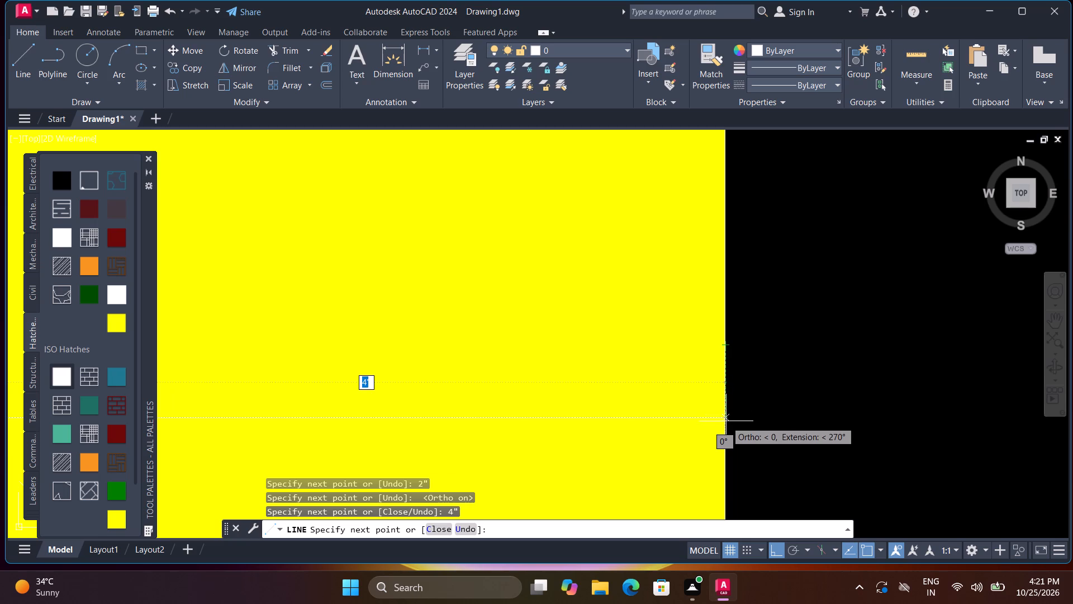
left_click(726, 421)
key("space")
scroll(725, 421, "down", 4)
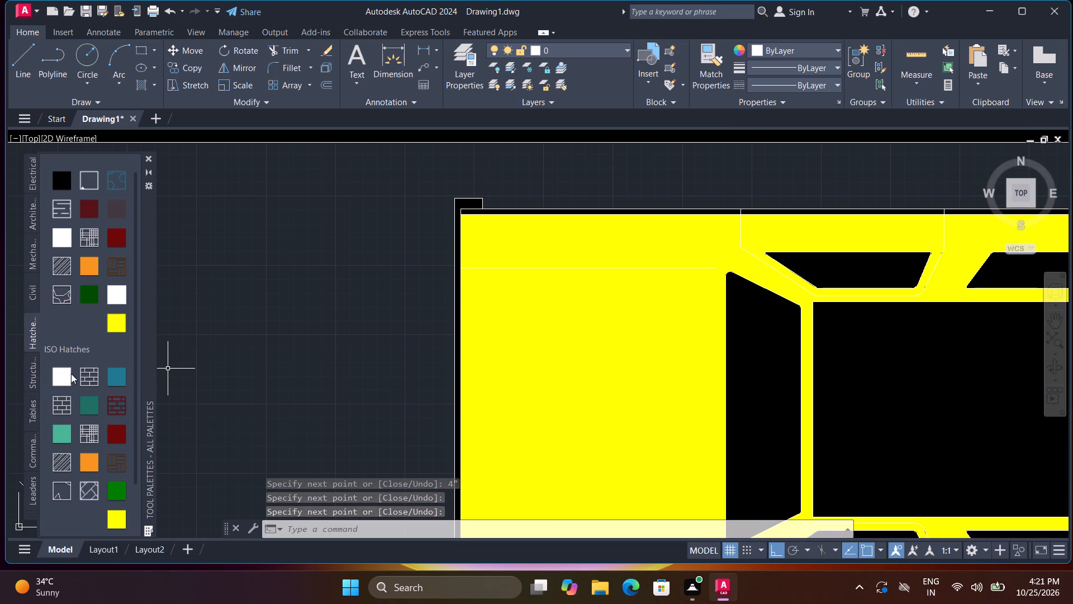
Fill the 4" central hood stripe with solid red hatch.
left_click(88, 289)
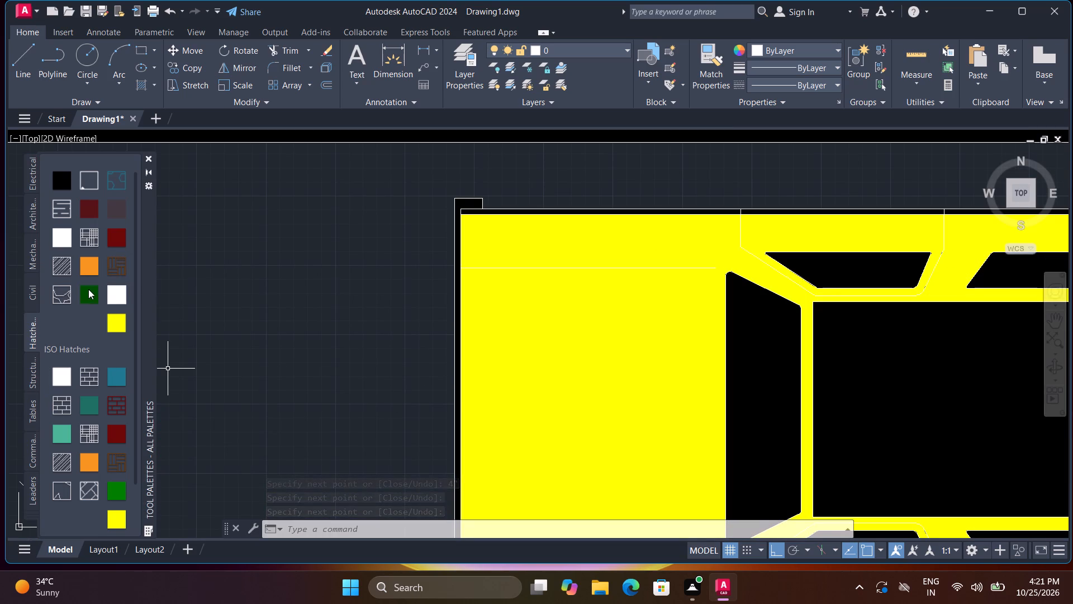
scroll(564, 406, "down", 1)
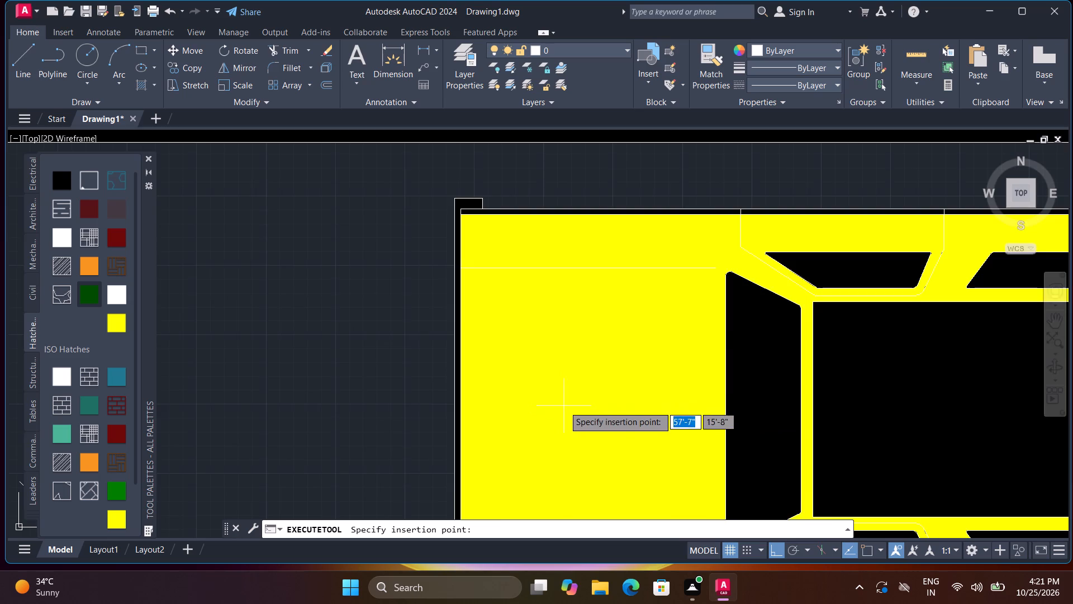
scroll(565, 407, "down", 1)
scroll(572, 423, "up", 2)
left_click(564, 409)
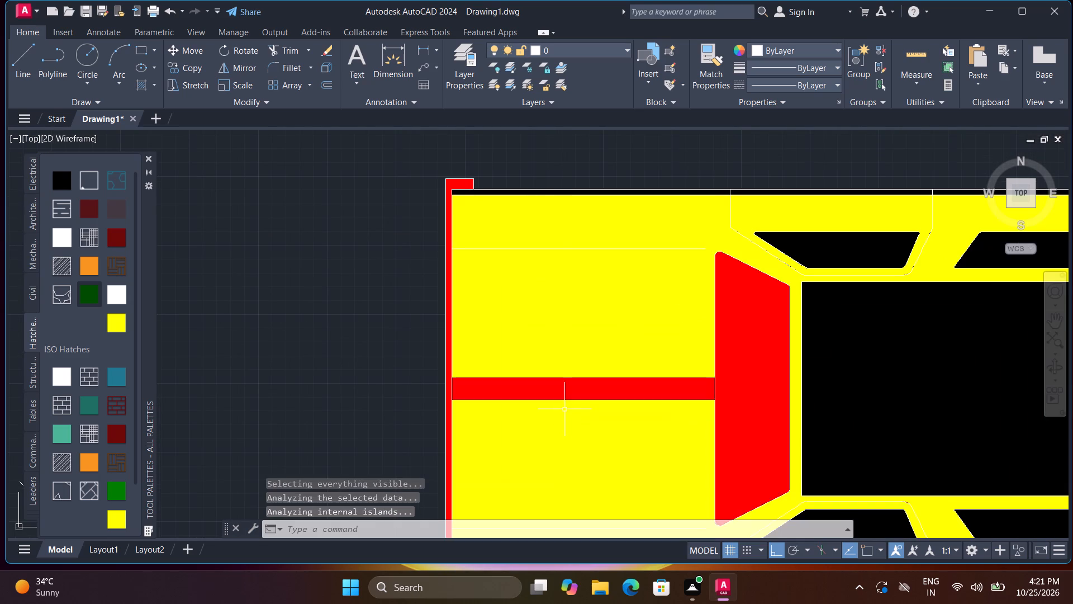
Reapply the solid black ISO hatch to the truck's windshield and west bumper.
scroll(622, 432, "down", 2)
middle_click_drag(514, 421, 503, 410)
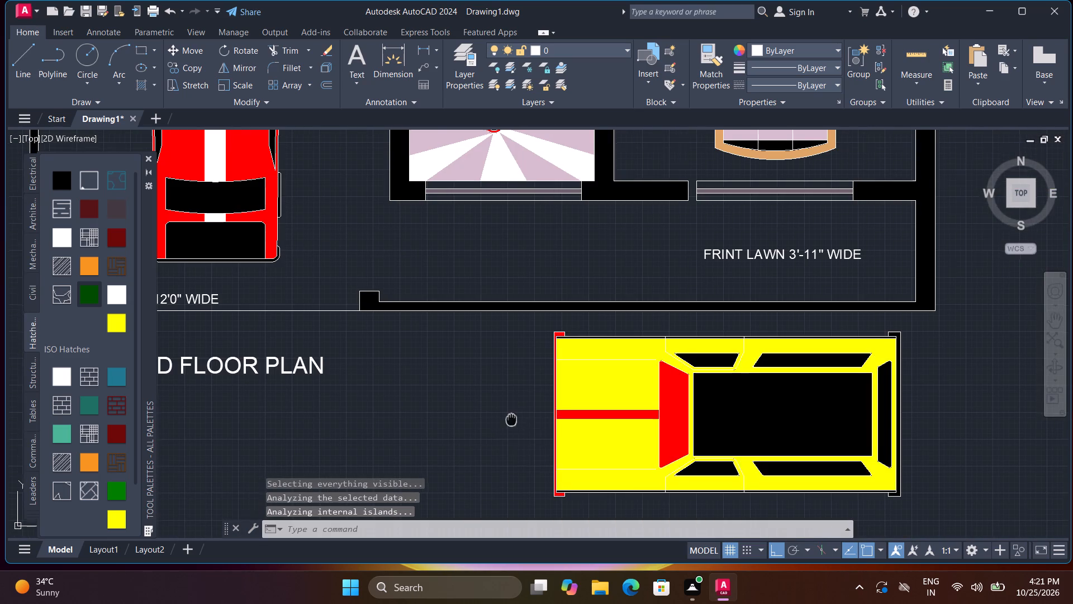
middle_click_drag(503, 410, 453, 370)
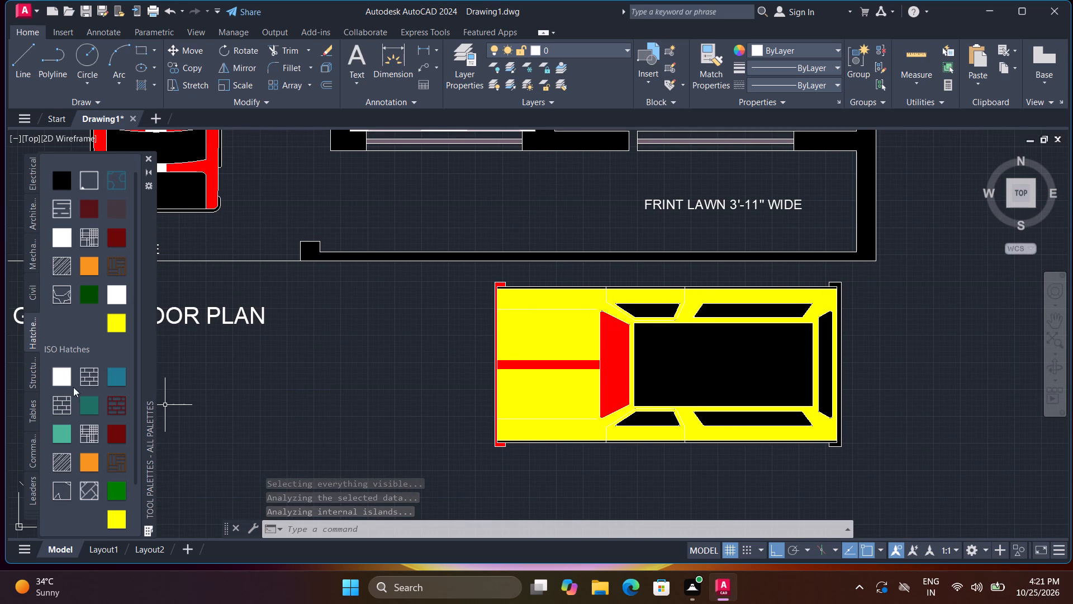
left_click(65, 381)
scroll(613, 375, "up", 2)
left_click(618, 376)
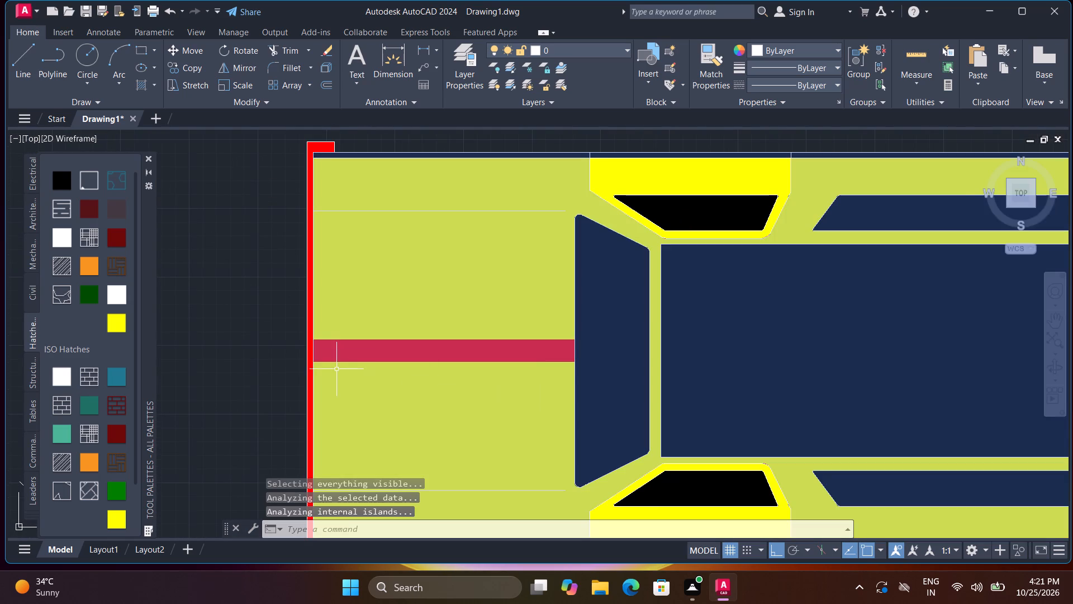
key("space")
left_click(308, 364)
scroll(309, 365, "down", 2)
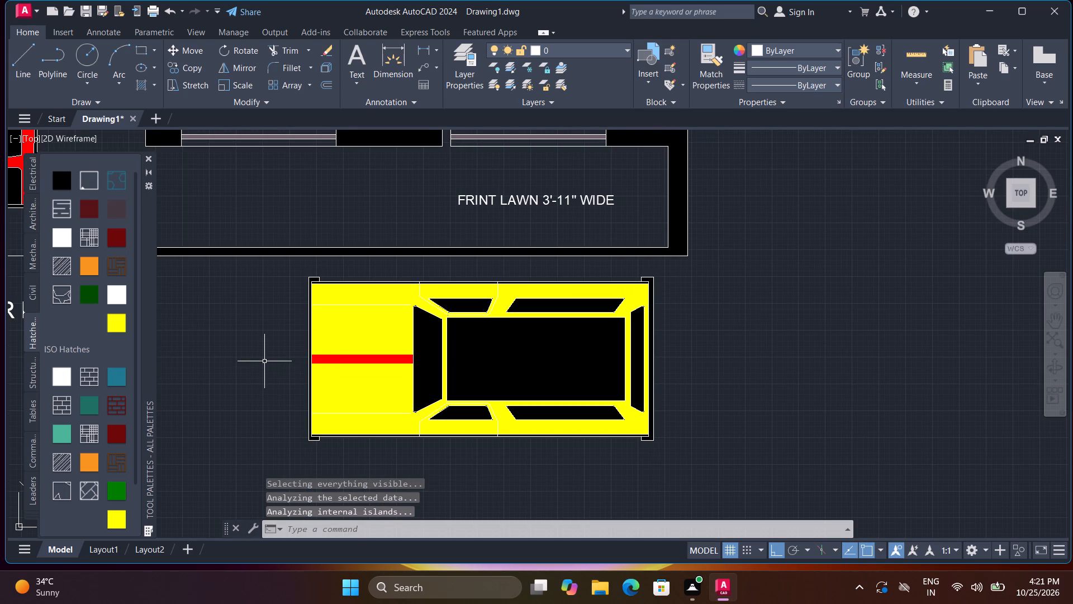
Outline a 1" wide stripe across the hood, 2" south of the red stripe, from the front edge to the windshield.
scroll(265, 358, "up", 1)
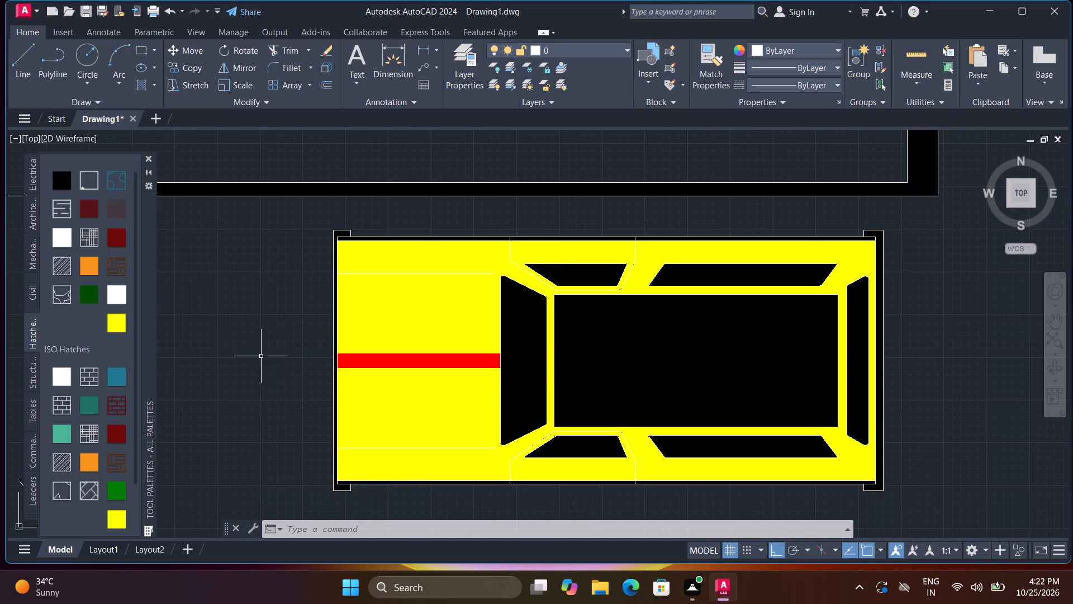
type("L")
key("space")
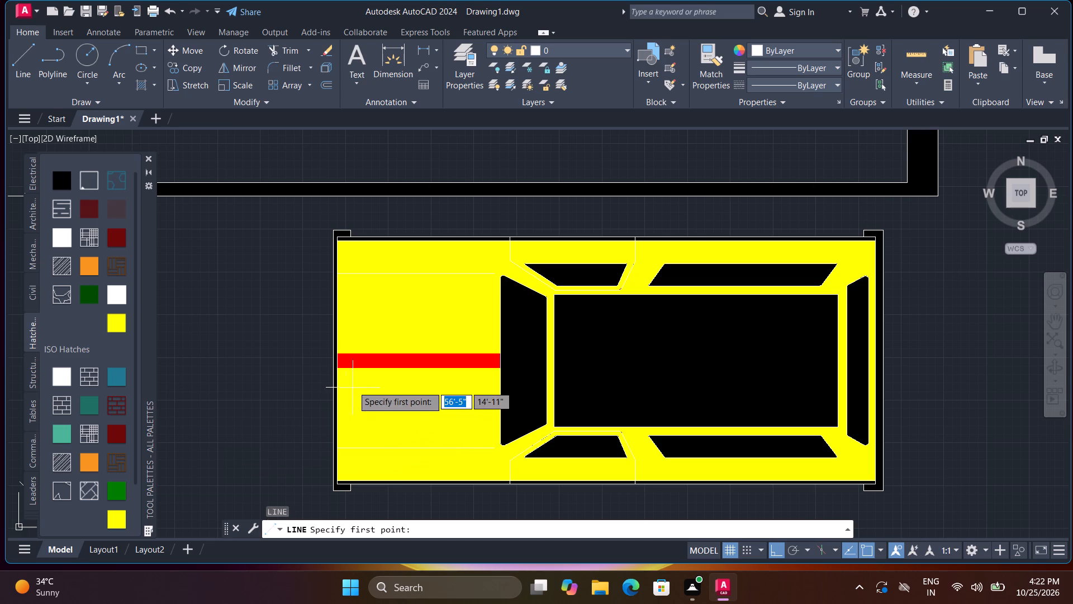
scroll(340, 383, "up", 2)
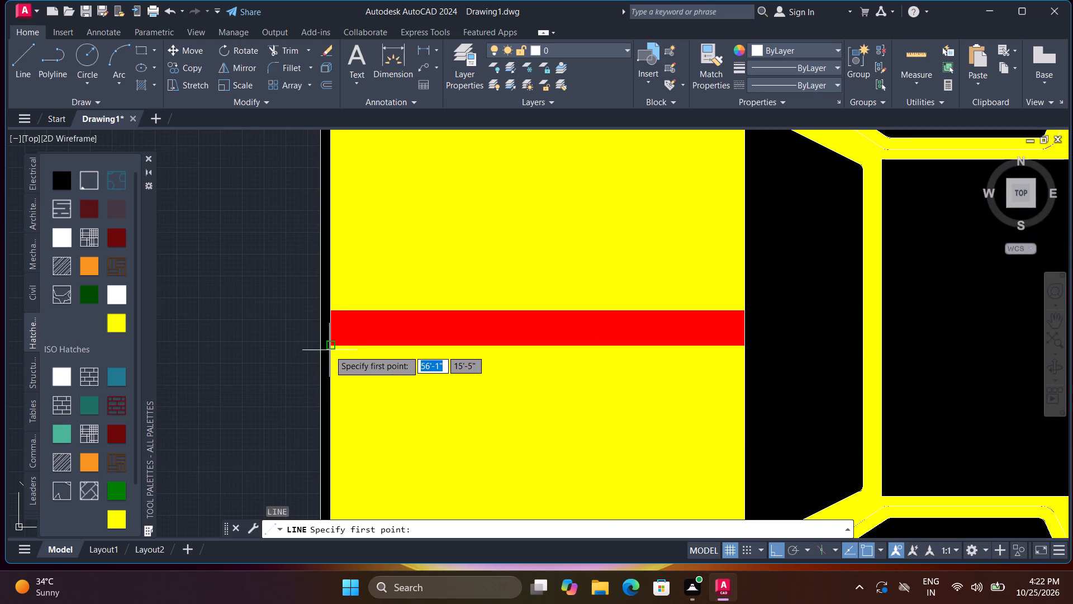
left_click(329, 349)
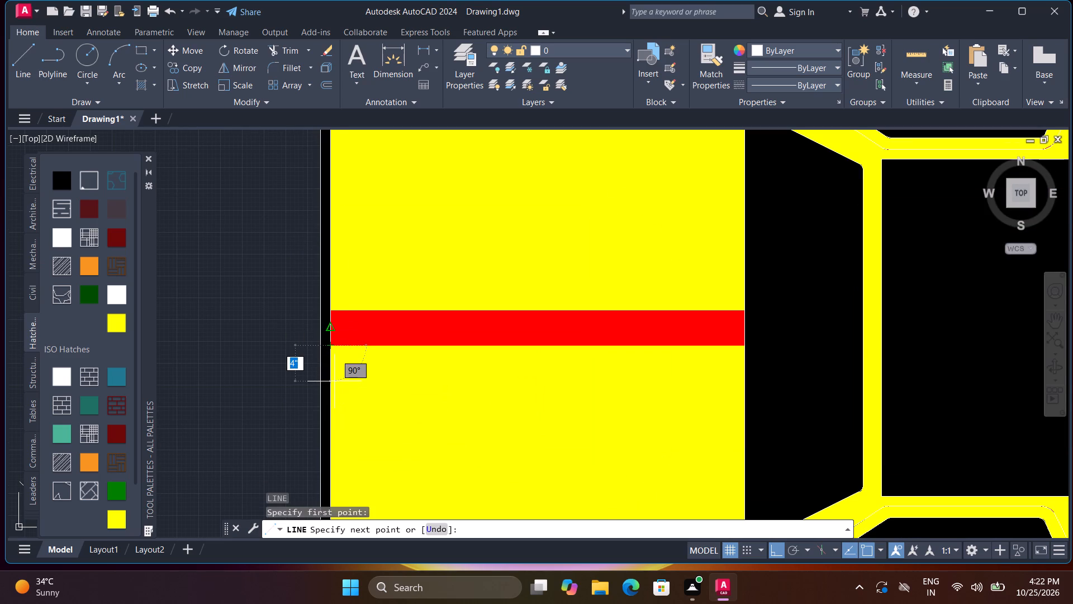
key("2")
key("shift+quotedbl")
key("Return")
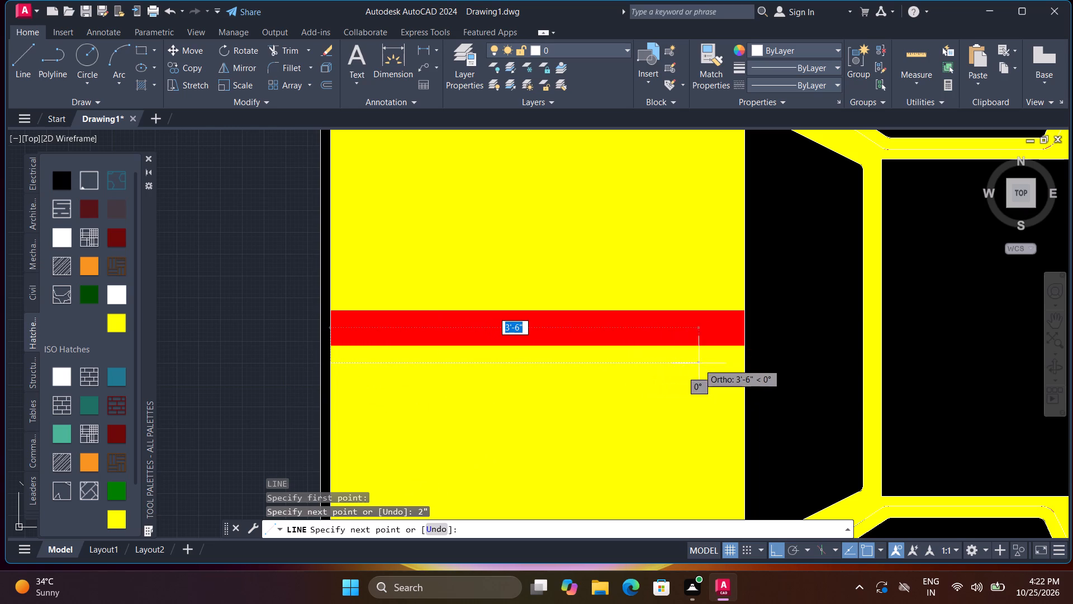
left_click(743, 369)
key("1")
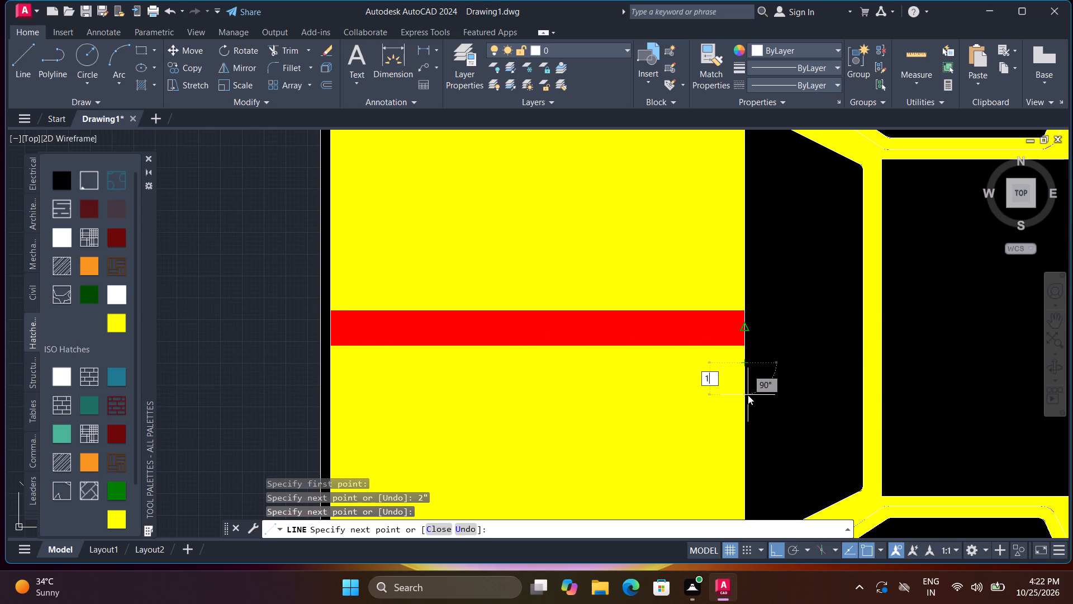
key("shift+quotedbl")
key("Return")
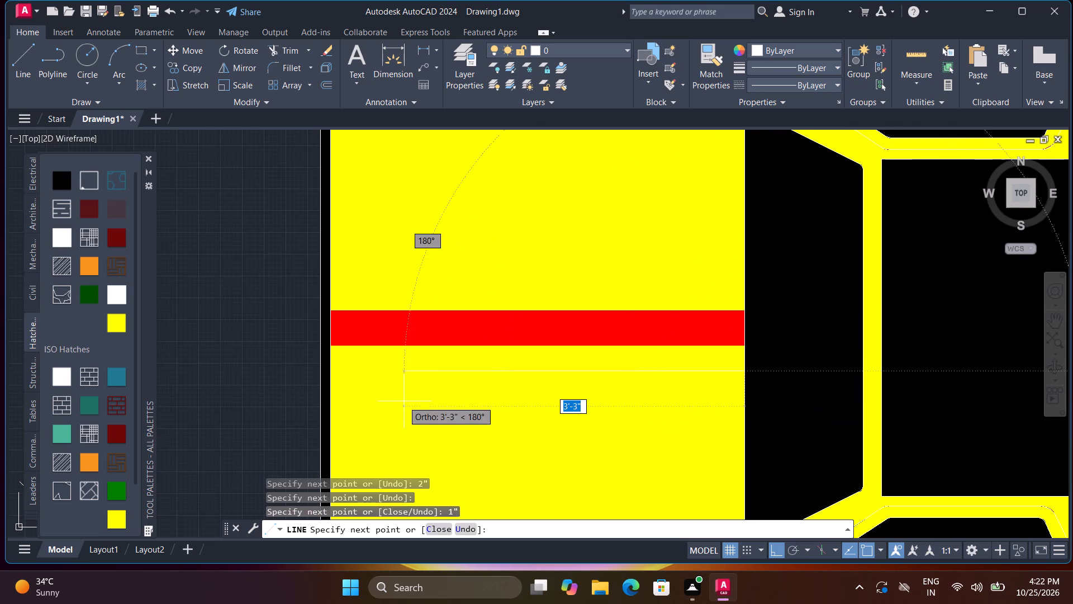
scroll(329, 376, "up", 2)
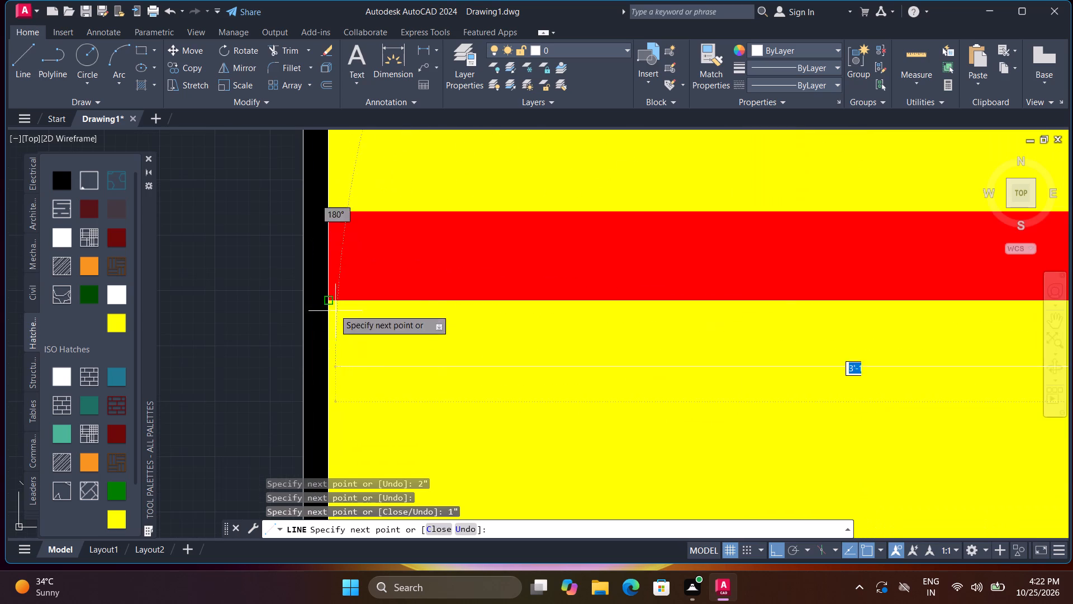
left_click(329, 367)
key("space")
scroll(414, 345, "down", 1)
Outline a 1" wide stripe across the hood, 1" north of the central red stripe, from the front edge to the windshield.
middle_click_drag(450, 226, 452, 365)
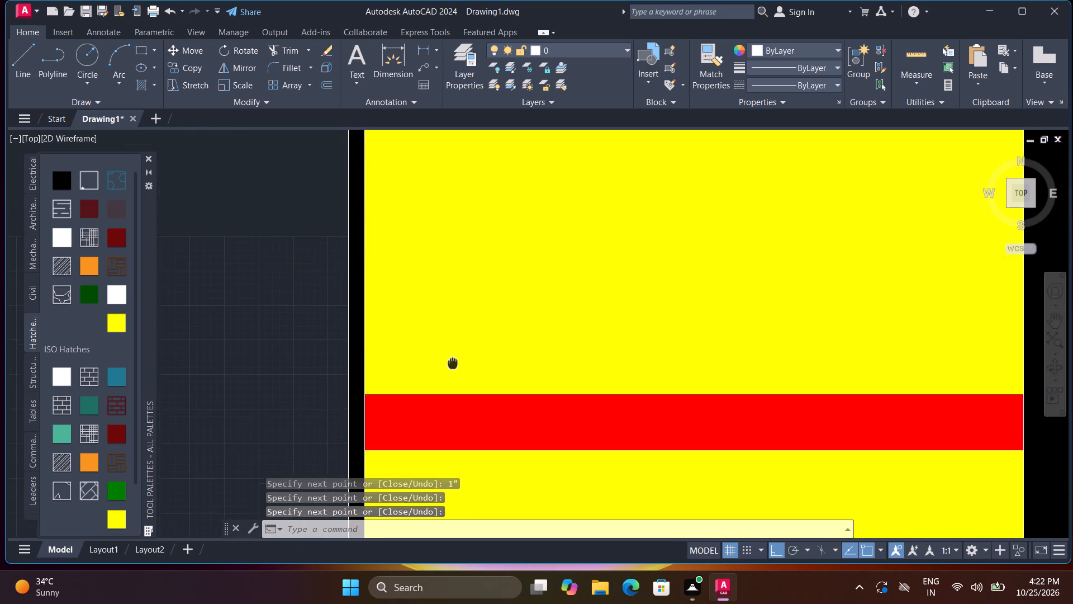
key("space")
left_click(358, 399)
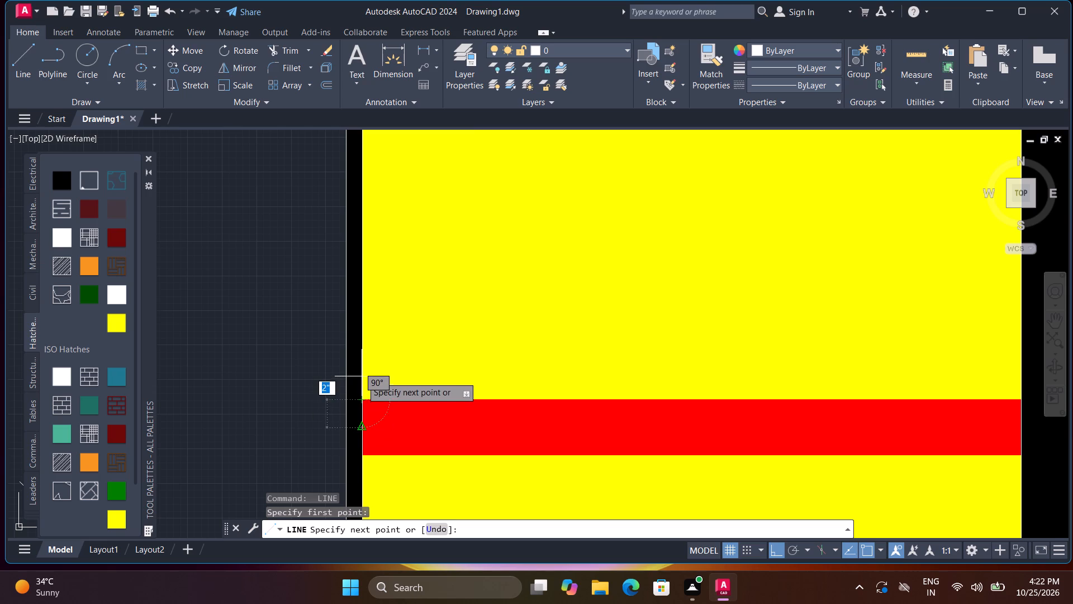
key("1")
key("shift+quotedbl")
key("Return")
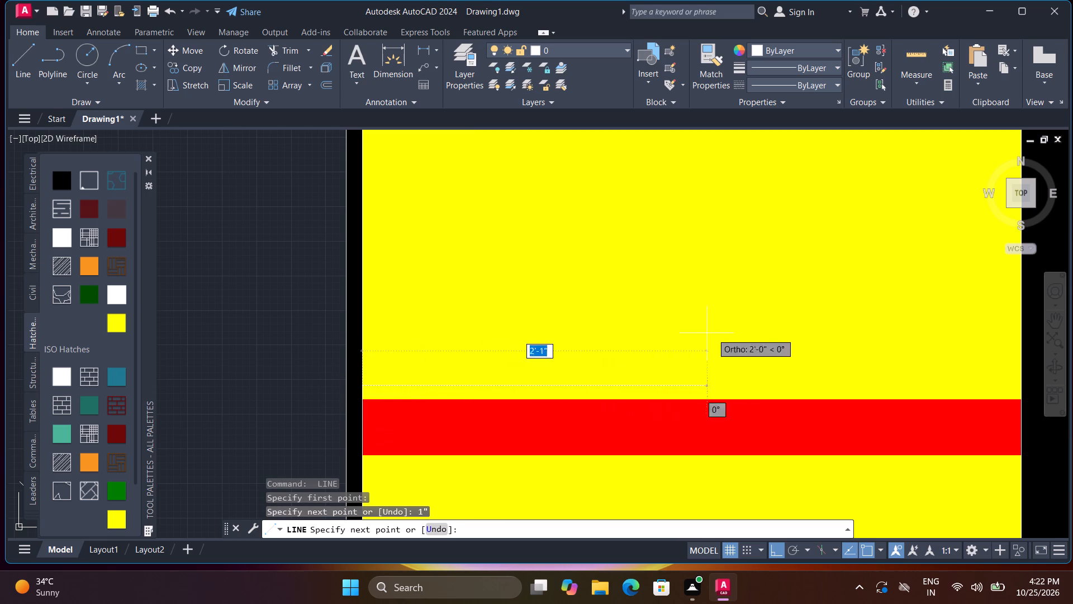
left_click(1024, 385)
key("1")
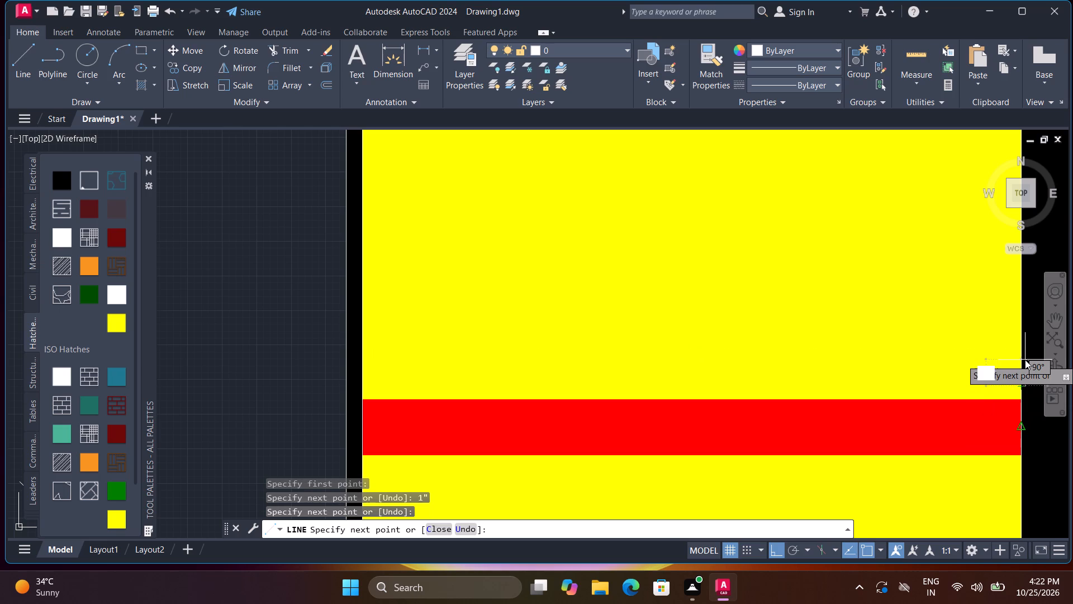
key("shift+quotedbl")
key("Return")
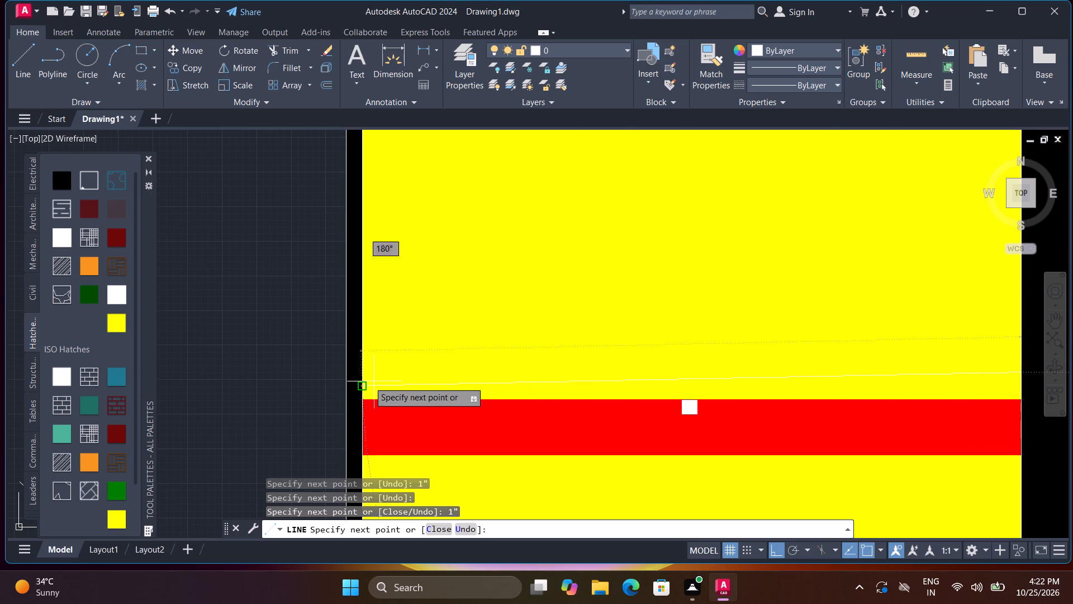
left_click(364, 373)
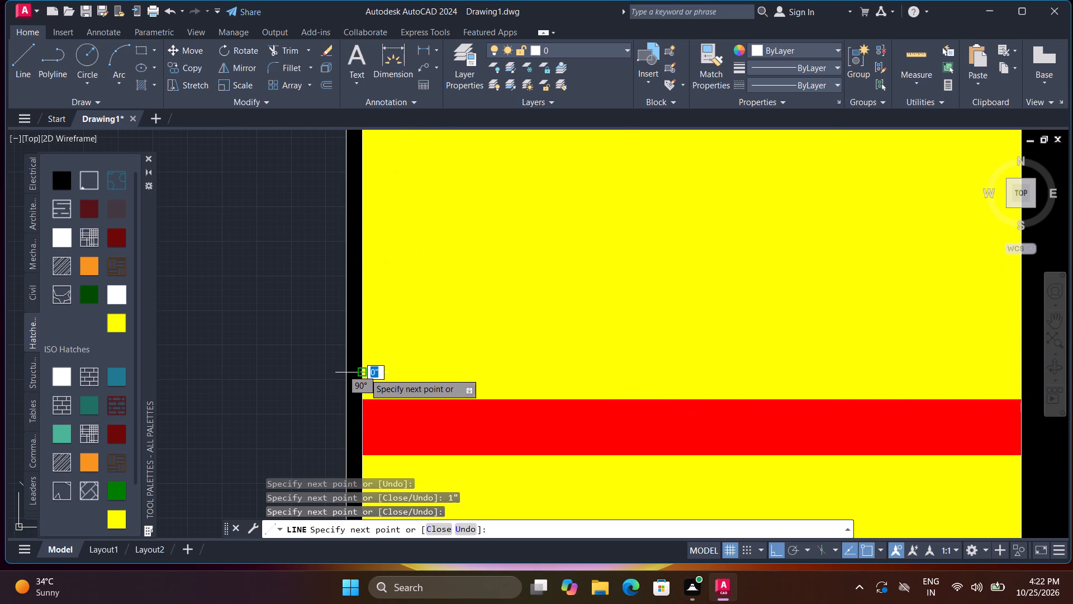
key("space")
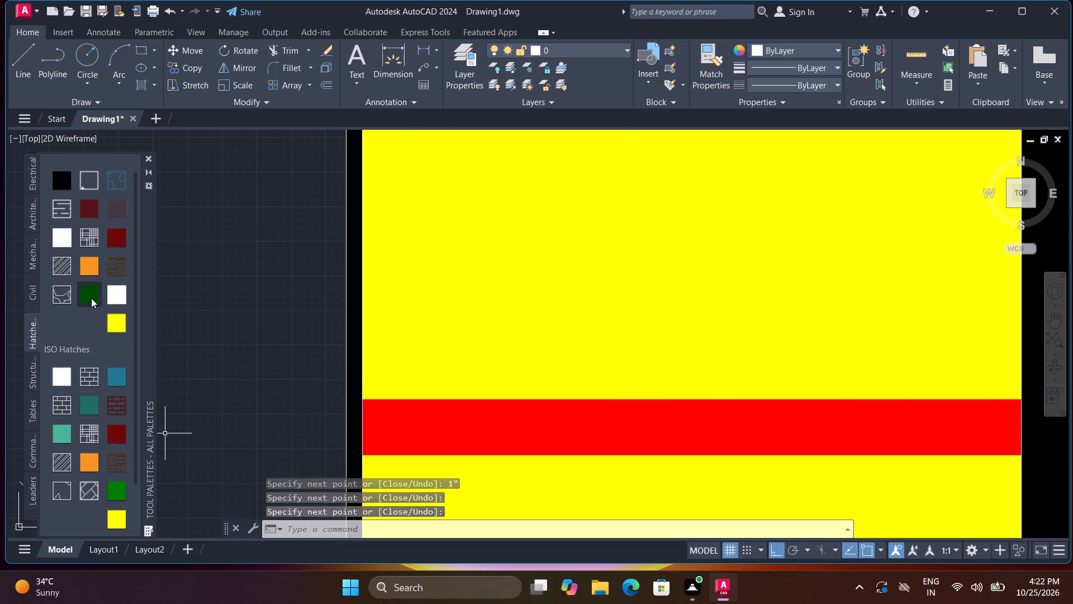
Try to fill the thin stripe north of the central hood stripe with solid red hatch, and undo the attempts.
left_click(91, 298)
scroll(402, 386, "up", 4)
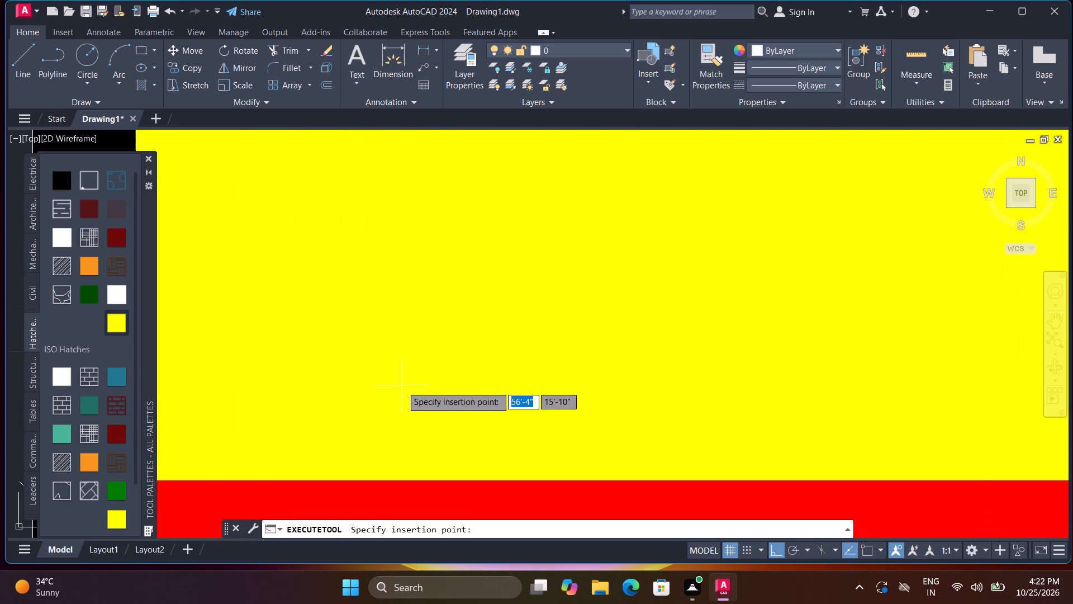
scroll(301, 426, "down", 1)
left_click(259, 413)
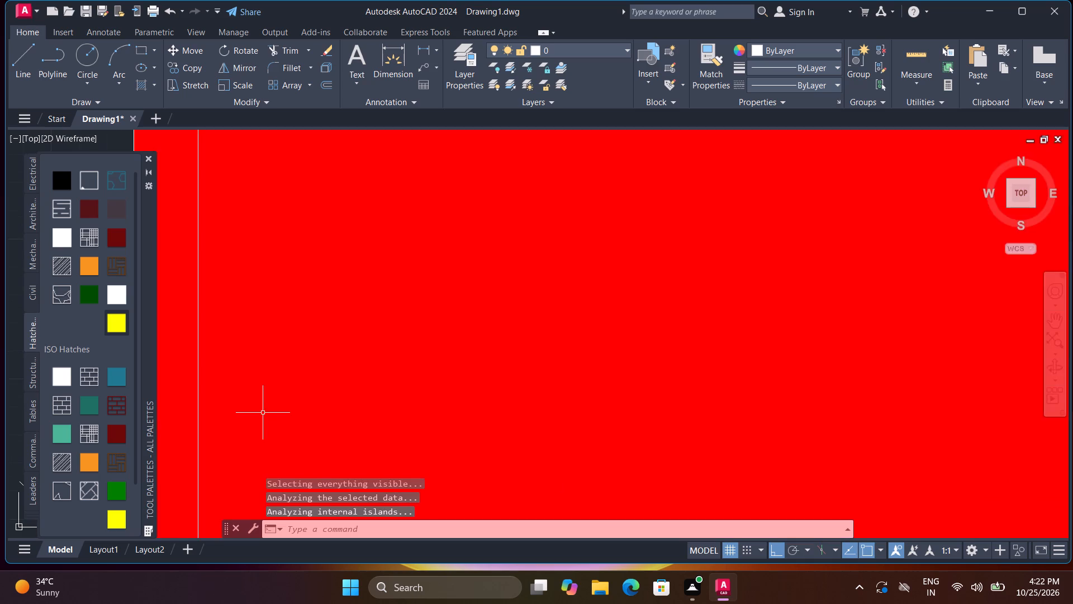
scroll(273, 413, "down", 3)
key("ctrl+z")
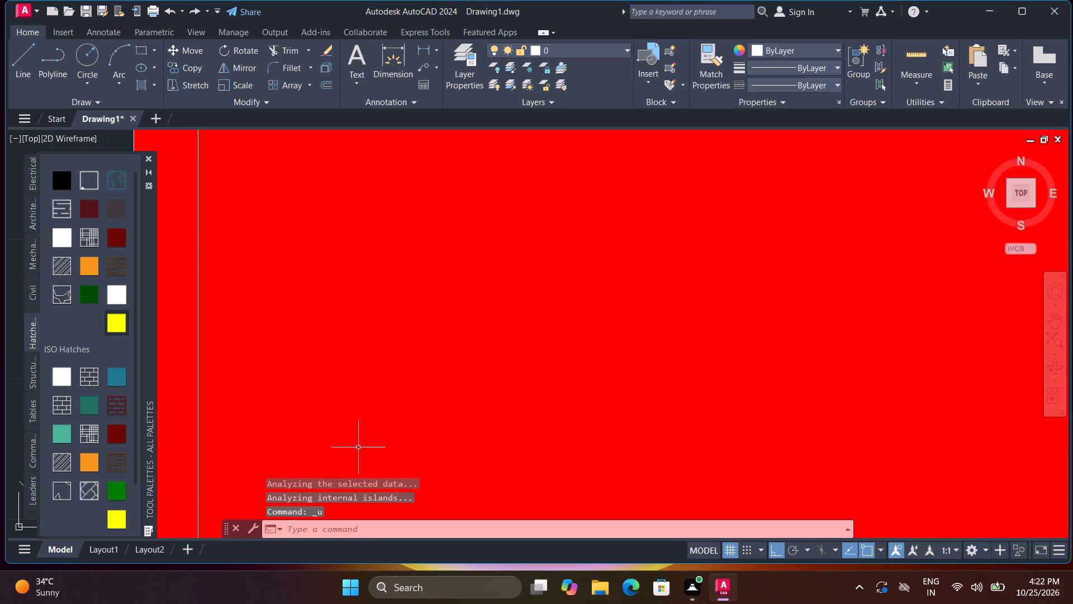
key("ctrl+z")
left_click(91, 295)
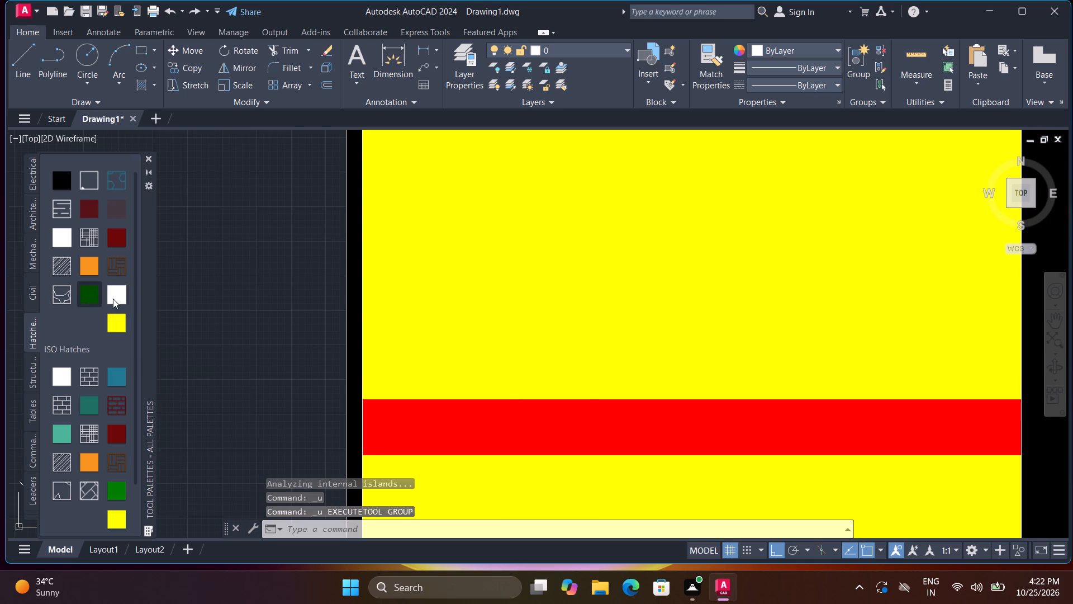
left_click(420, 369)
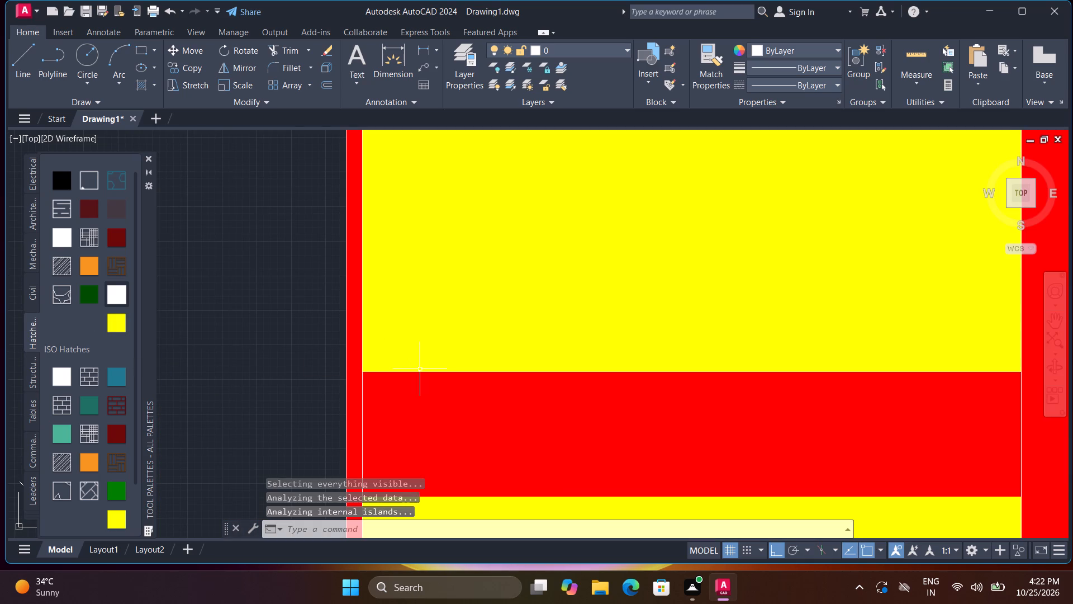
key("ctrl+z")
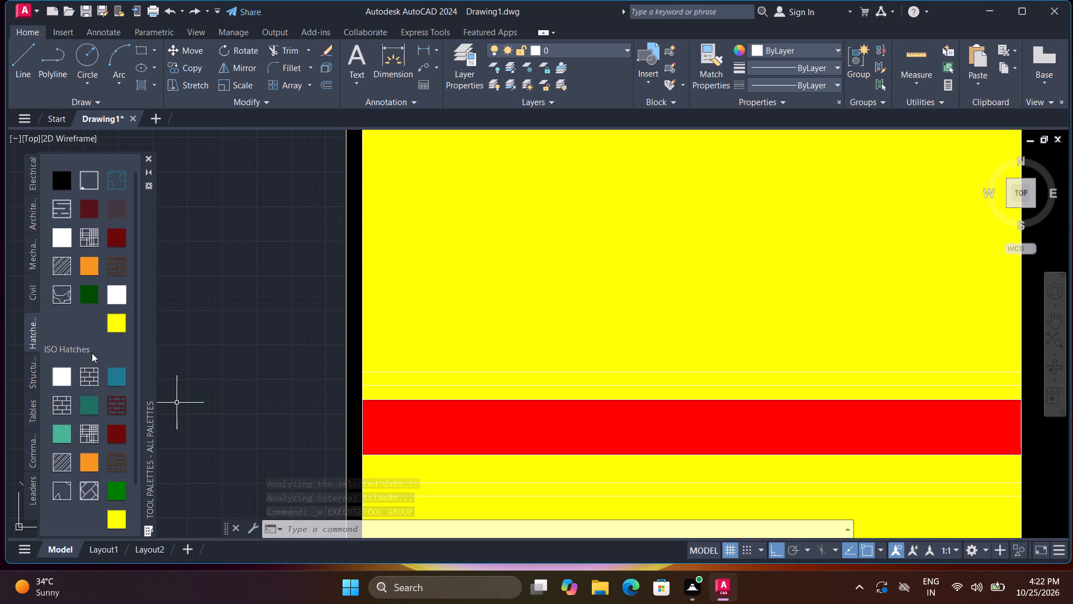
Fill the two 1" hood stripes, north and south of the central stripe, with solid red hatch.
left_click(89, 293)
left_click(413, 377)
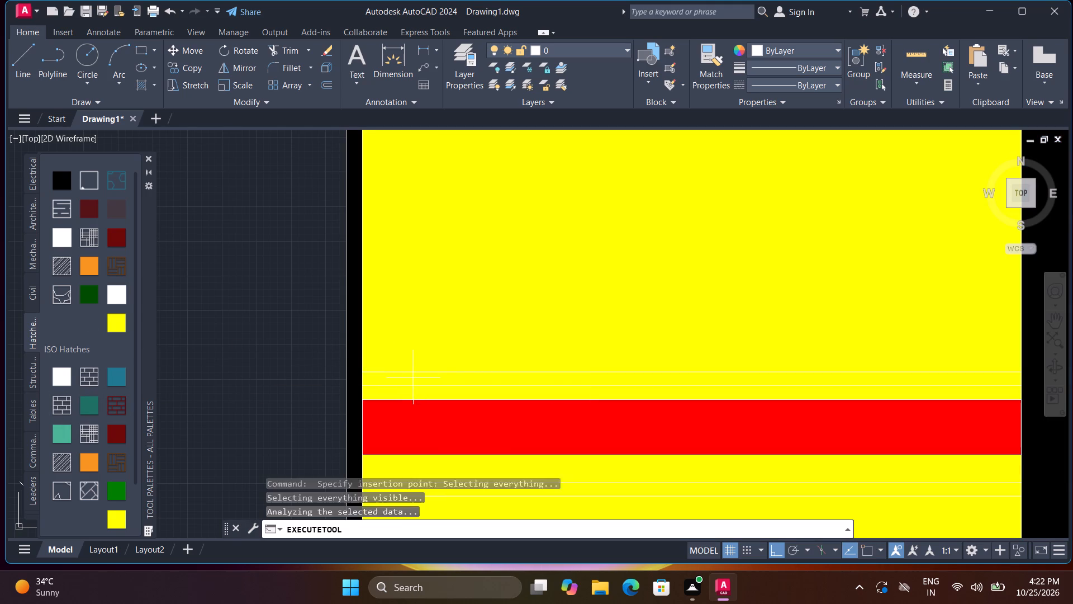
scroll(468, 425, "down", 1)
middle_click_drag(501, 475, 477, 406)
key("space")
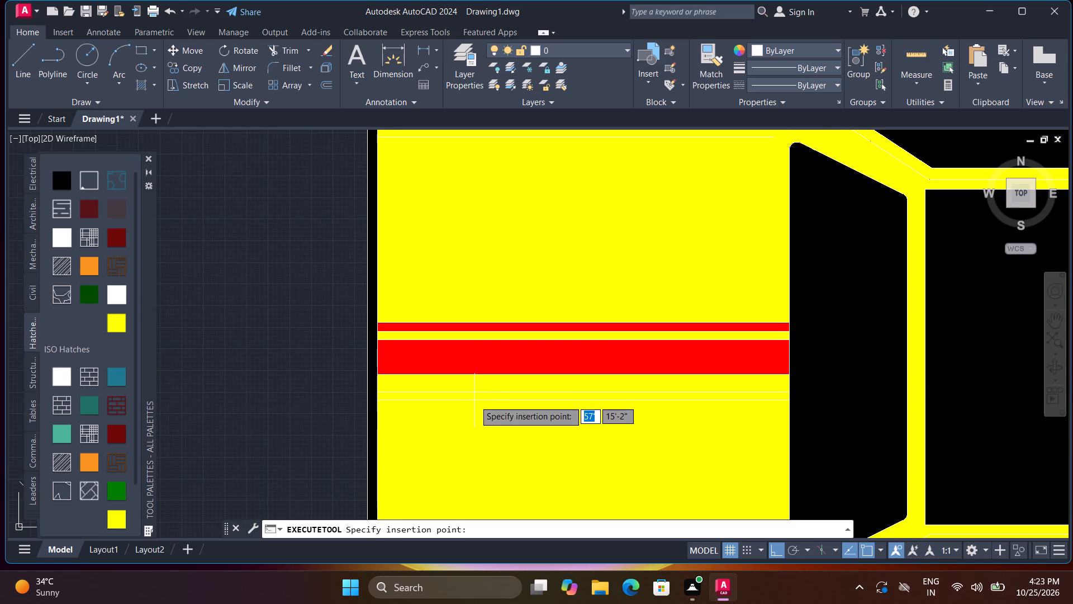
left_click(476, 395)
scroll(459, 414, "down", 1)
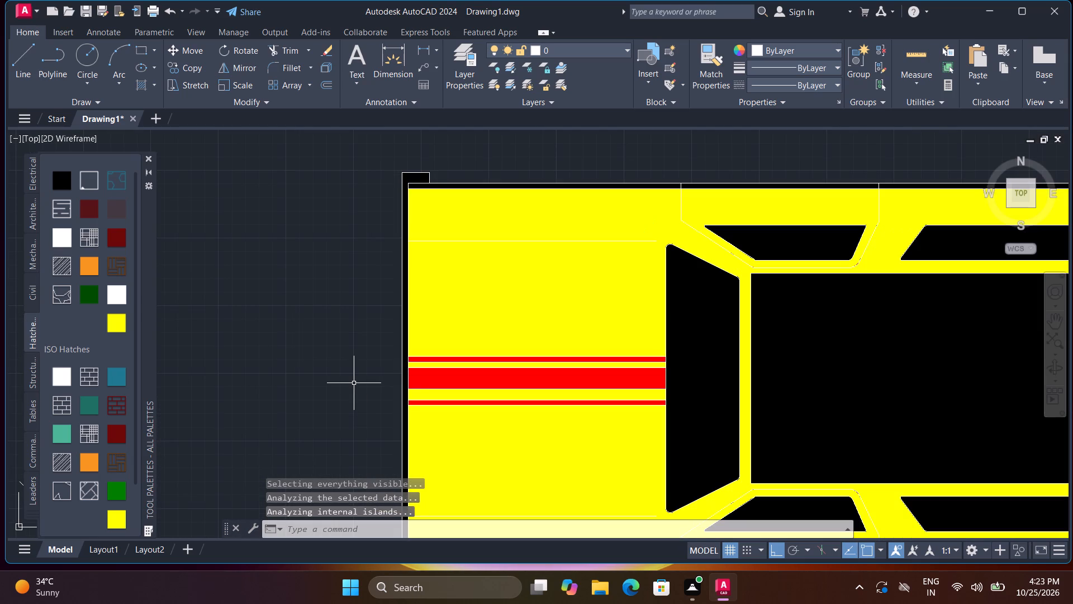
key("Escape")
key("Escape")
key("Escape")
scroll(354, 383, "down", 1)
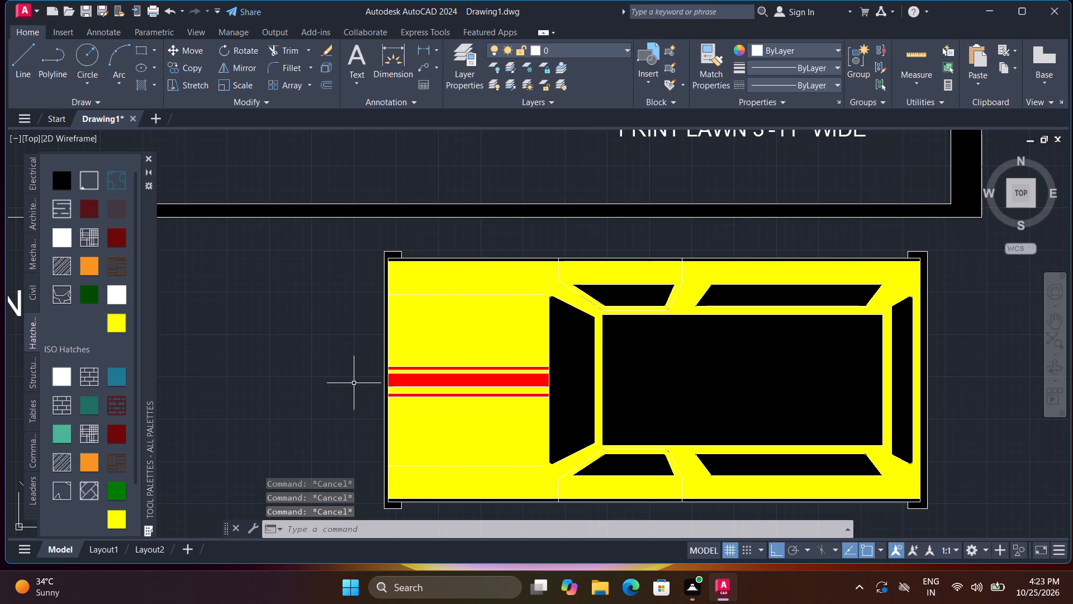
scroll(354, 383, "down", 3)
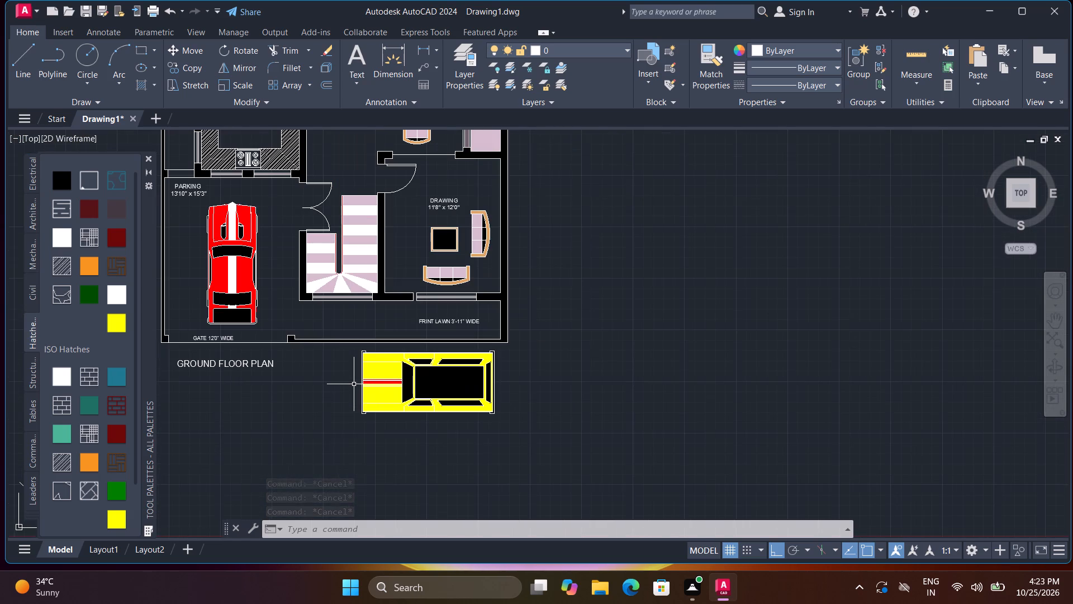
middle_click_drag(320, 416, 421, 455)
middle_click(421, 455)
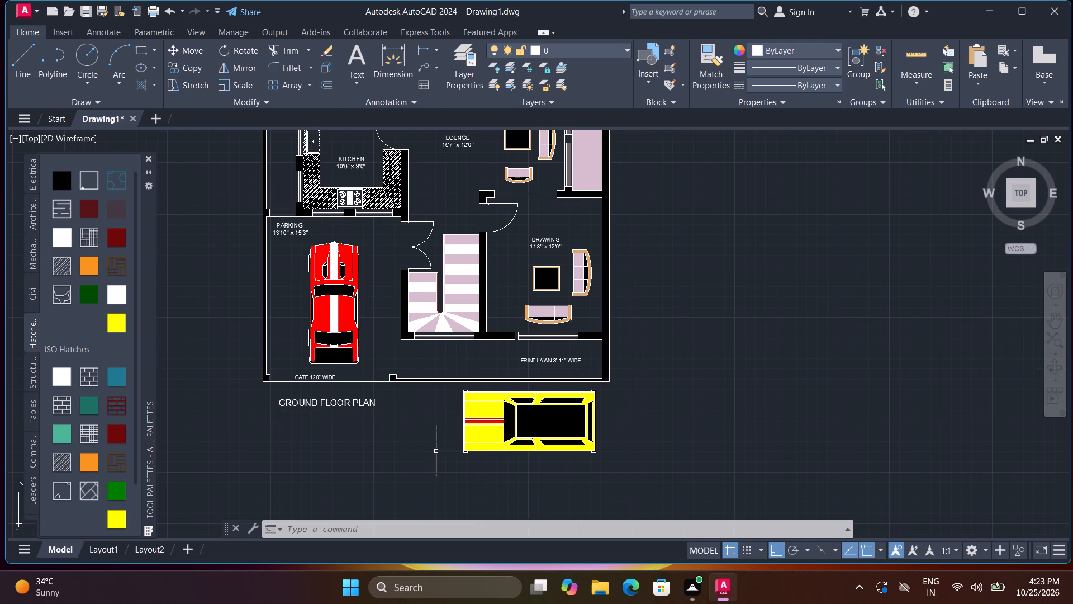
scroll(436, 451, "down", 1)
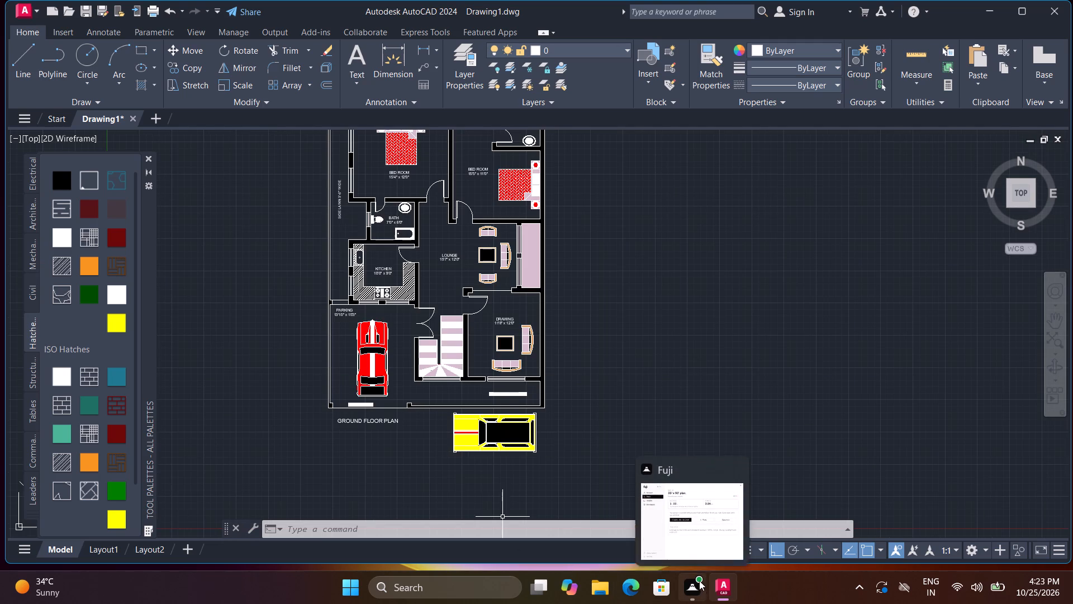
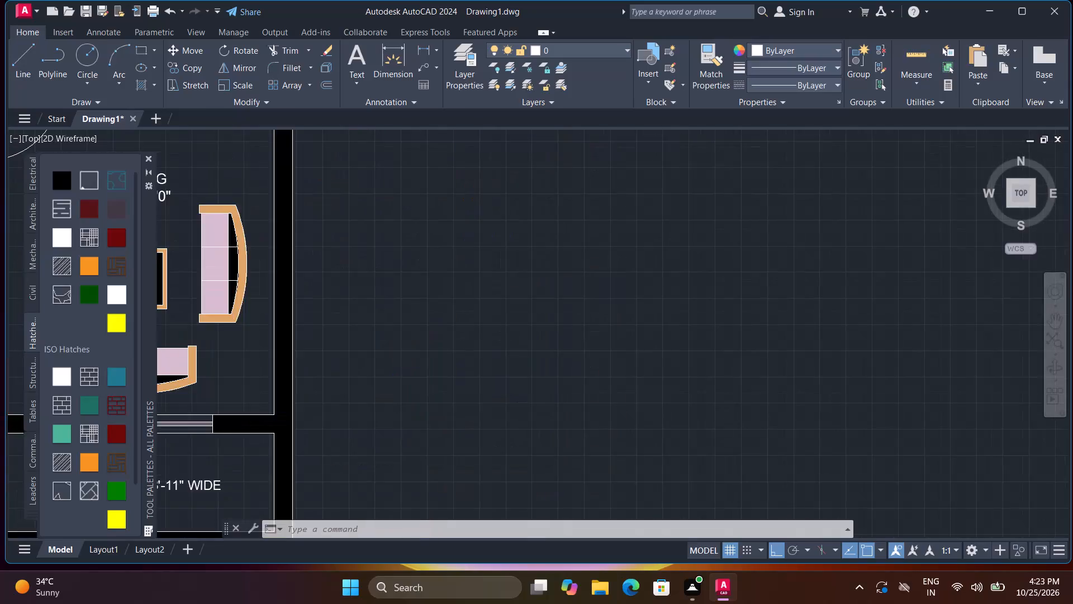
Insert a Trees - Metric block in the empty space outside the drawing room's outer wall.
scroll(725, 420, "down", 1)
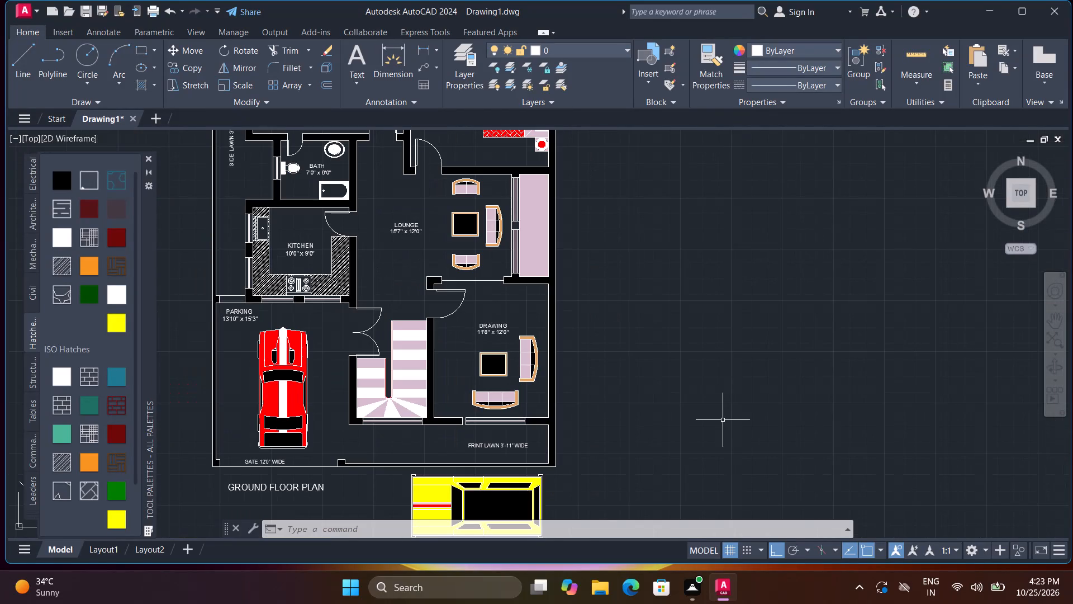
middle_click_drag(530, 306, 539, 318)
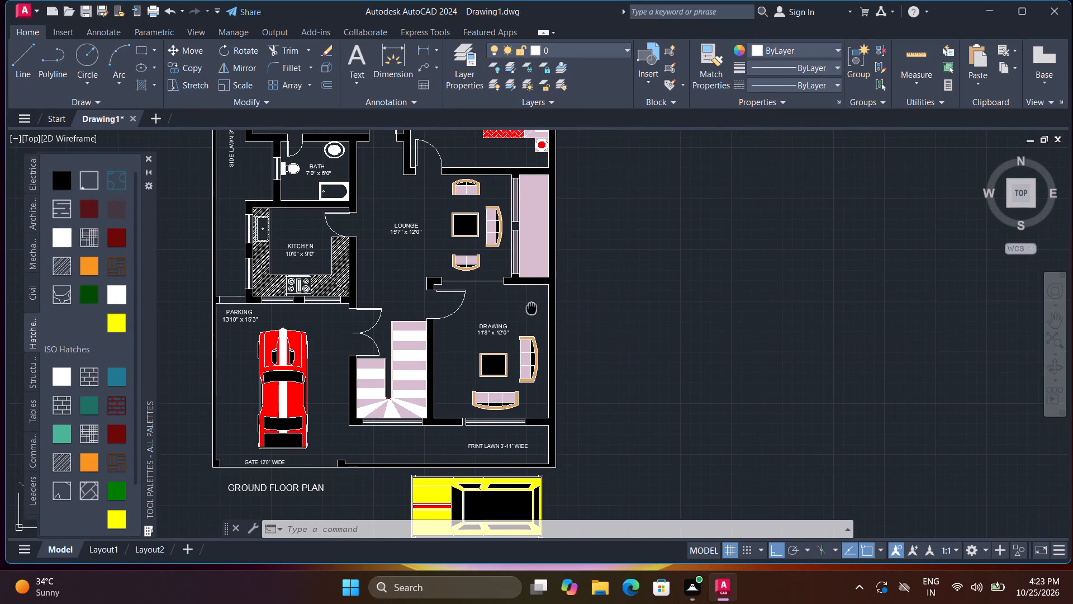
middle_click_drag(539, 318, 553, 347)
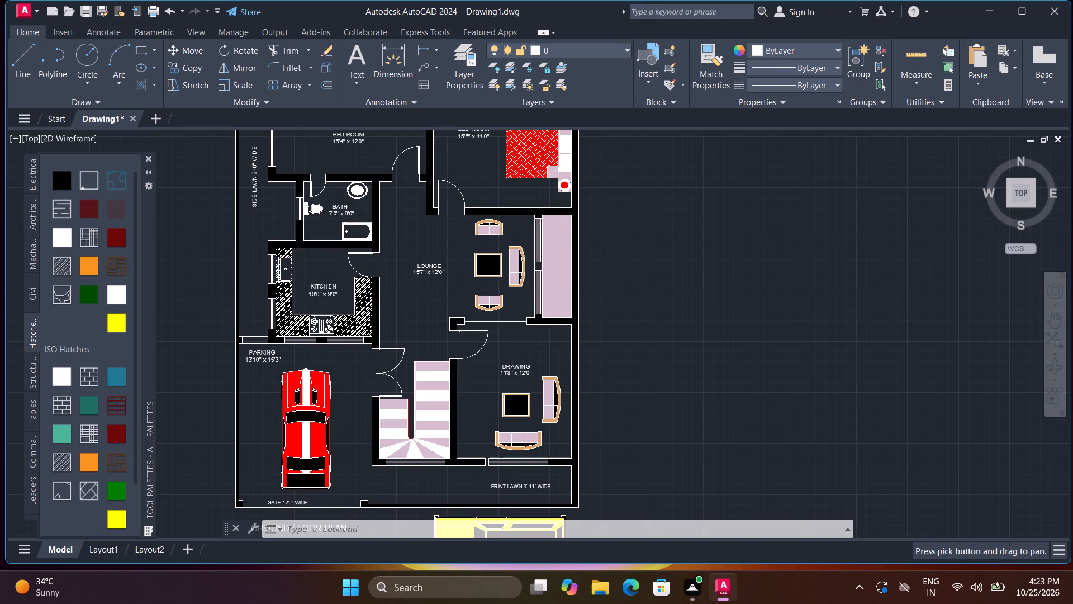
left_click(31, 229)
scroll(64, 283, "down", 1)
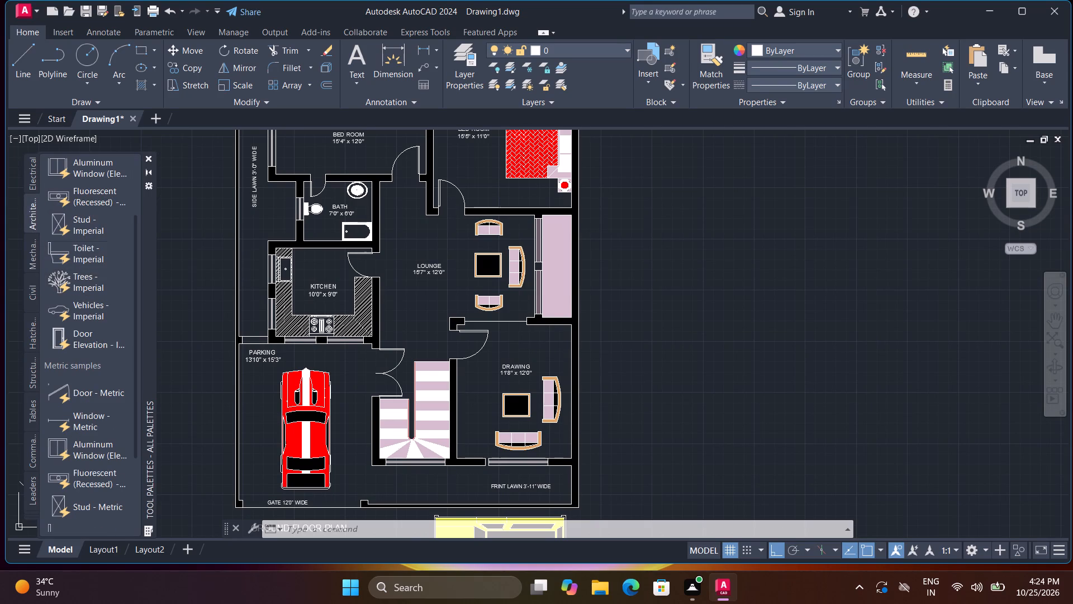
scroll(101, 263, "up", 1)
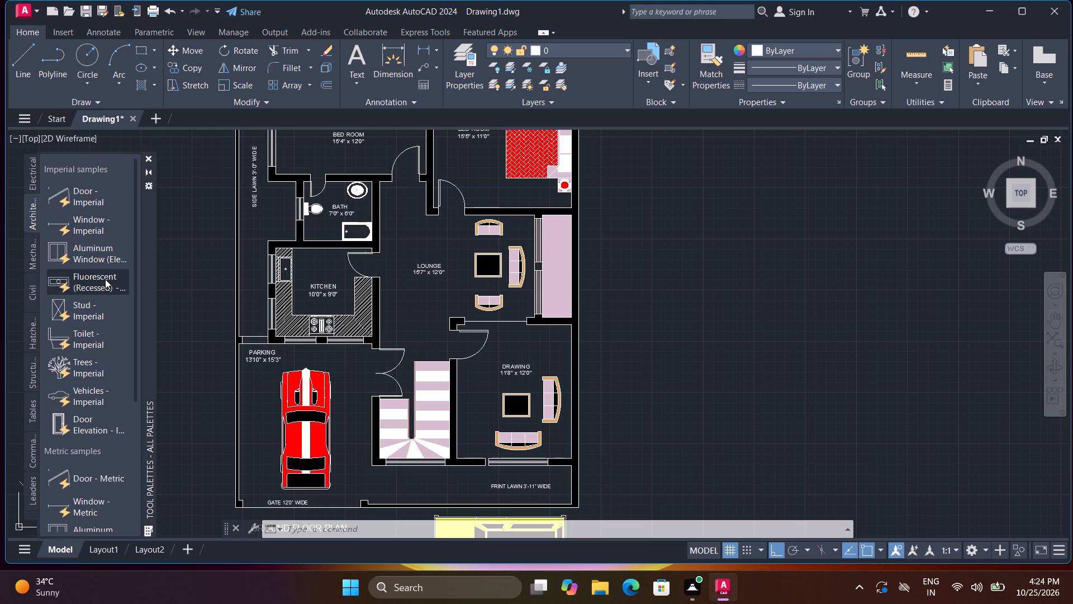
scroll(105, 279, "down", 3)
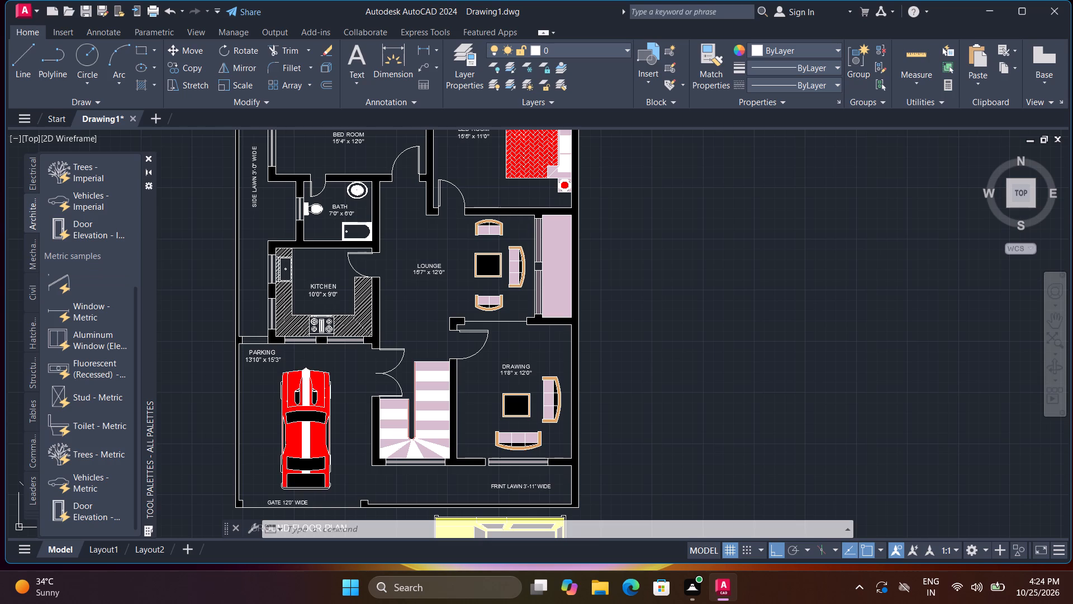
left_click(111, 458)
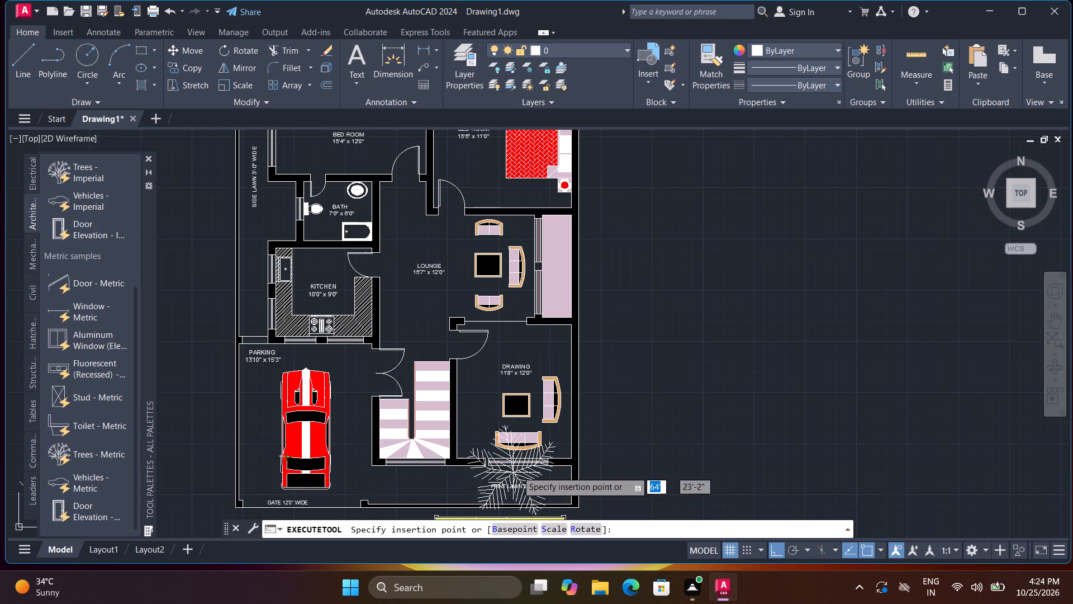
left_click(655, 394)
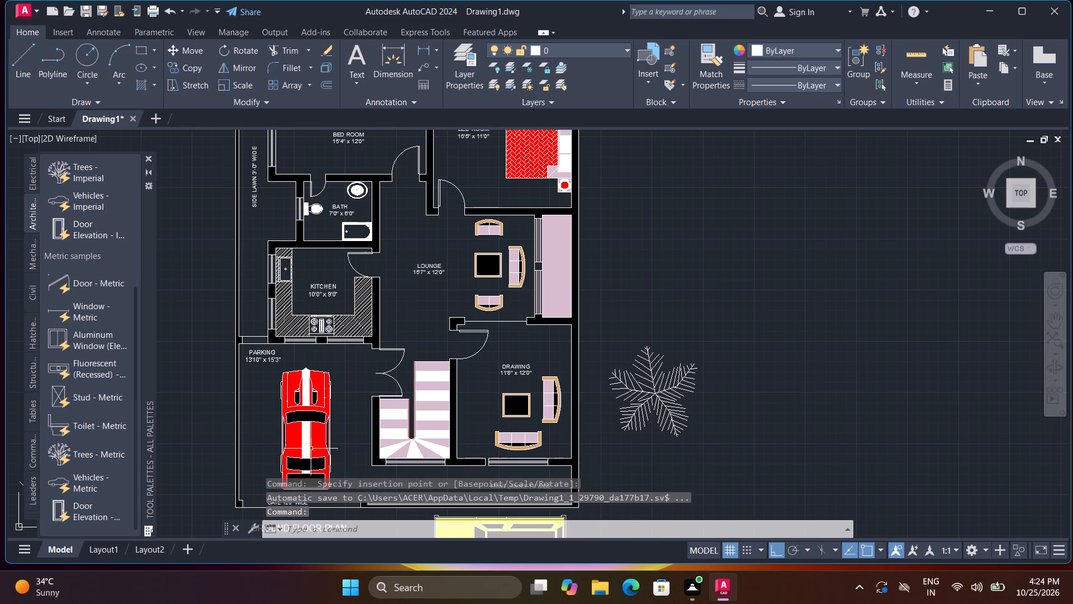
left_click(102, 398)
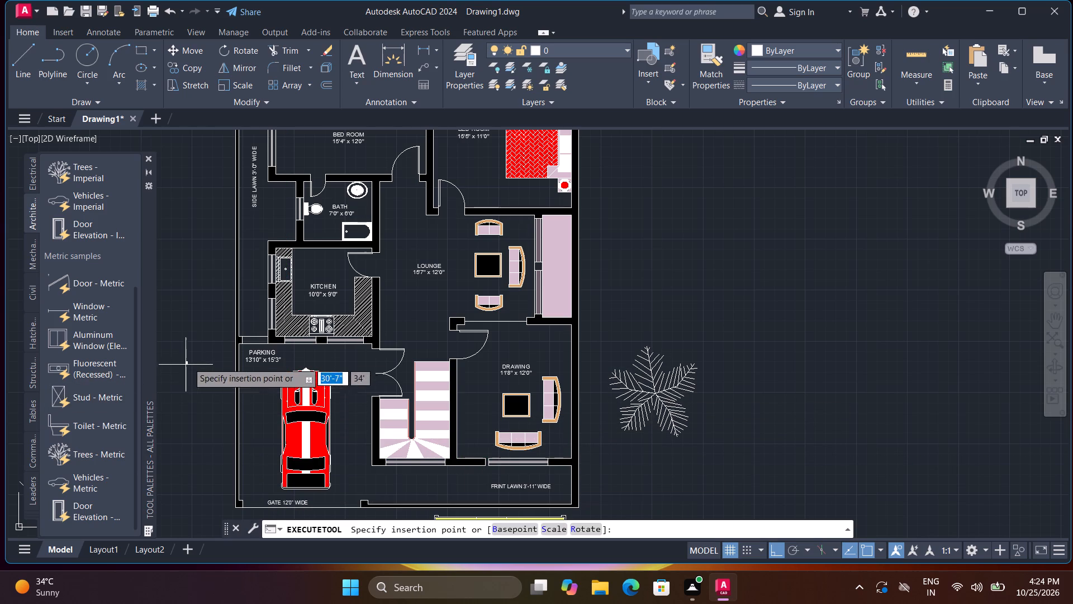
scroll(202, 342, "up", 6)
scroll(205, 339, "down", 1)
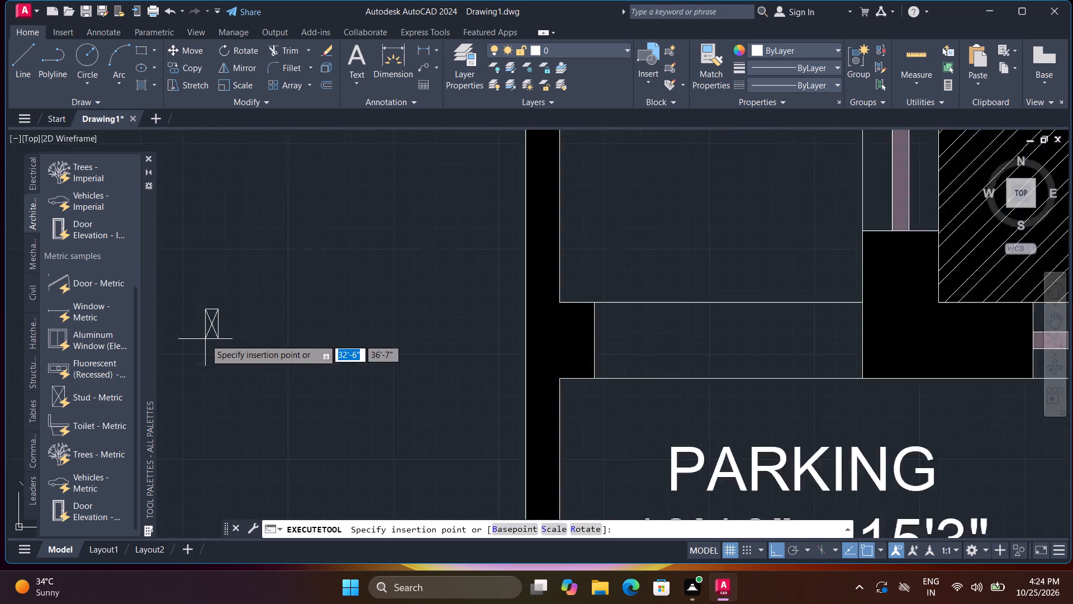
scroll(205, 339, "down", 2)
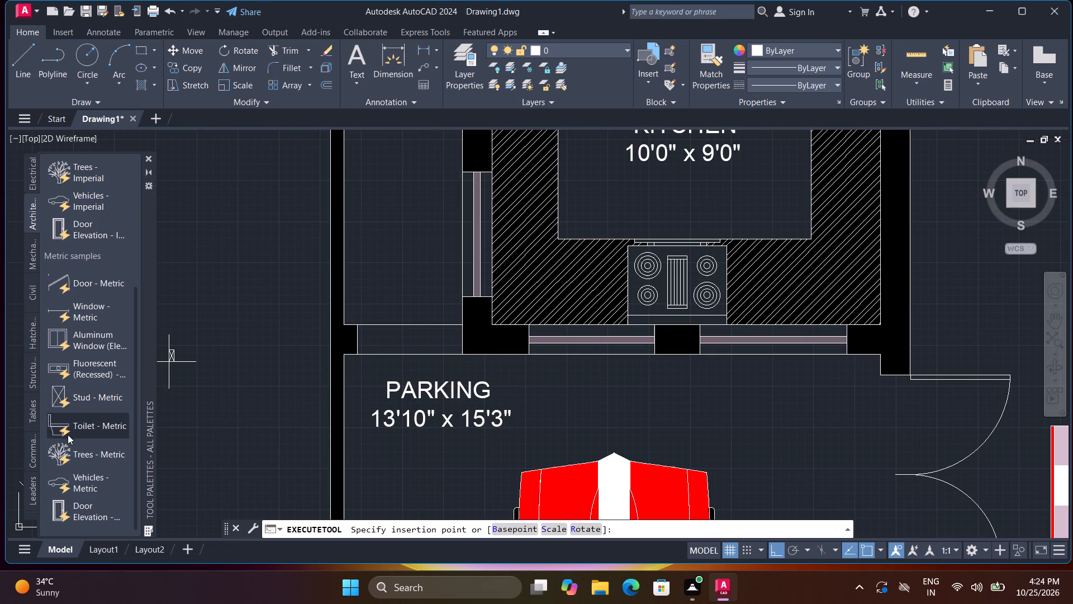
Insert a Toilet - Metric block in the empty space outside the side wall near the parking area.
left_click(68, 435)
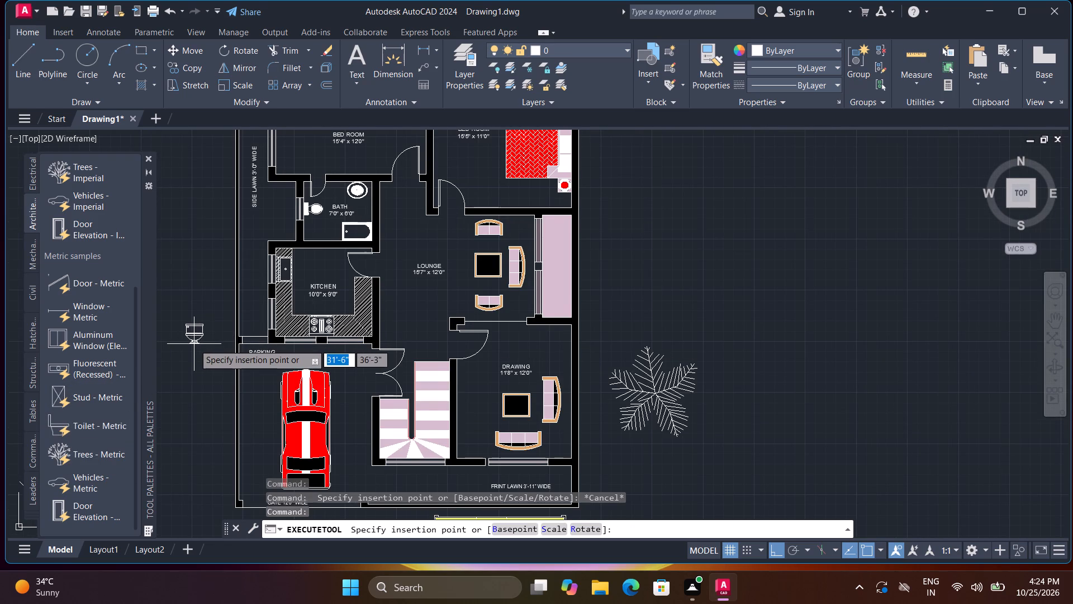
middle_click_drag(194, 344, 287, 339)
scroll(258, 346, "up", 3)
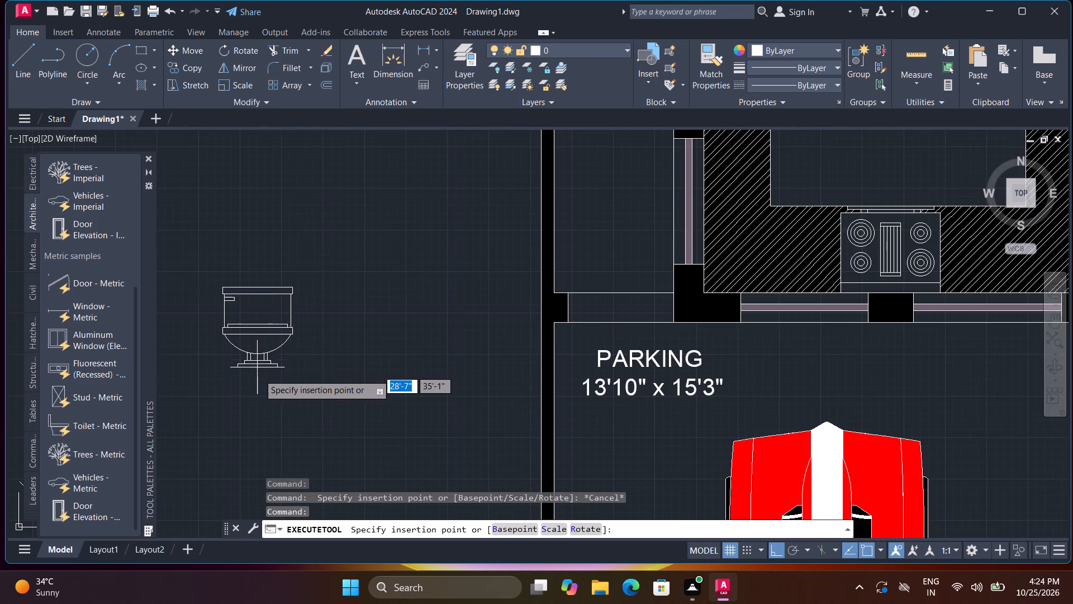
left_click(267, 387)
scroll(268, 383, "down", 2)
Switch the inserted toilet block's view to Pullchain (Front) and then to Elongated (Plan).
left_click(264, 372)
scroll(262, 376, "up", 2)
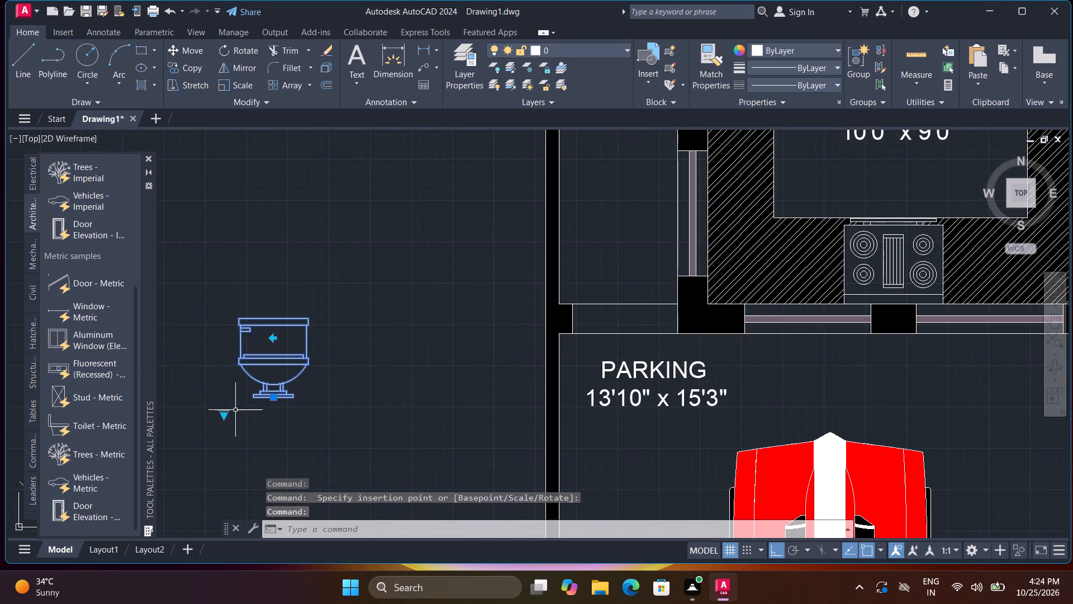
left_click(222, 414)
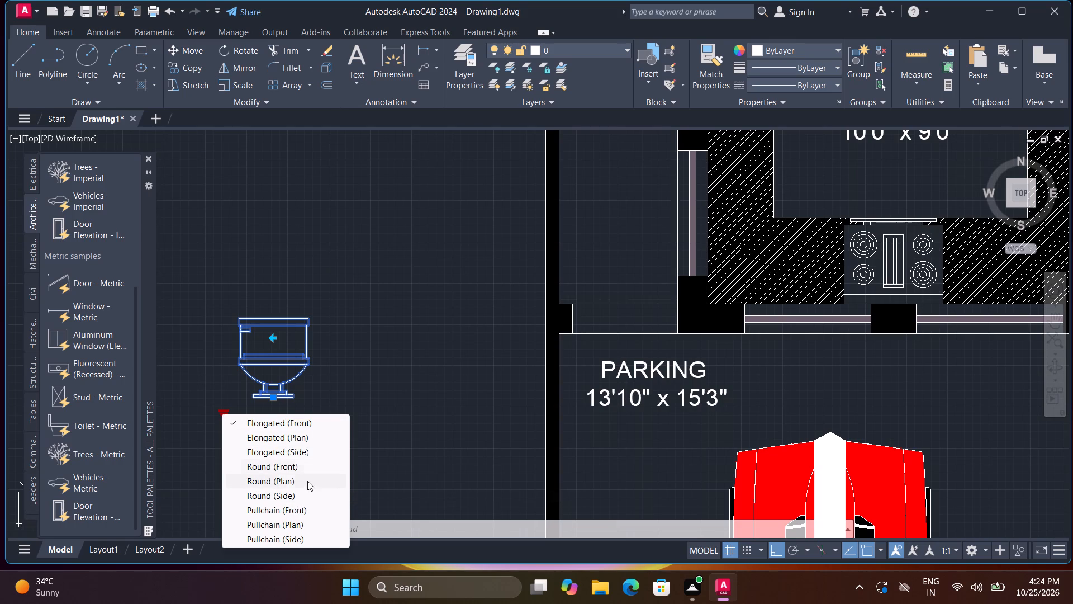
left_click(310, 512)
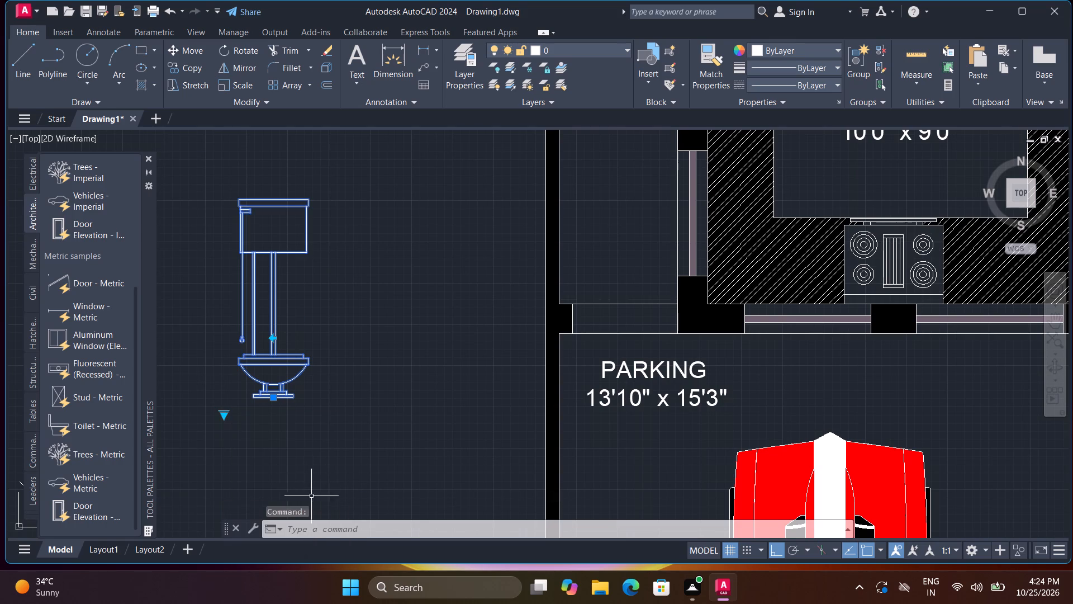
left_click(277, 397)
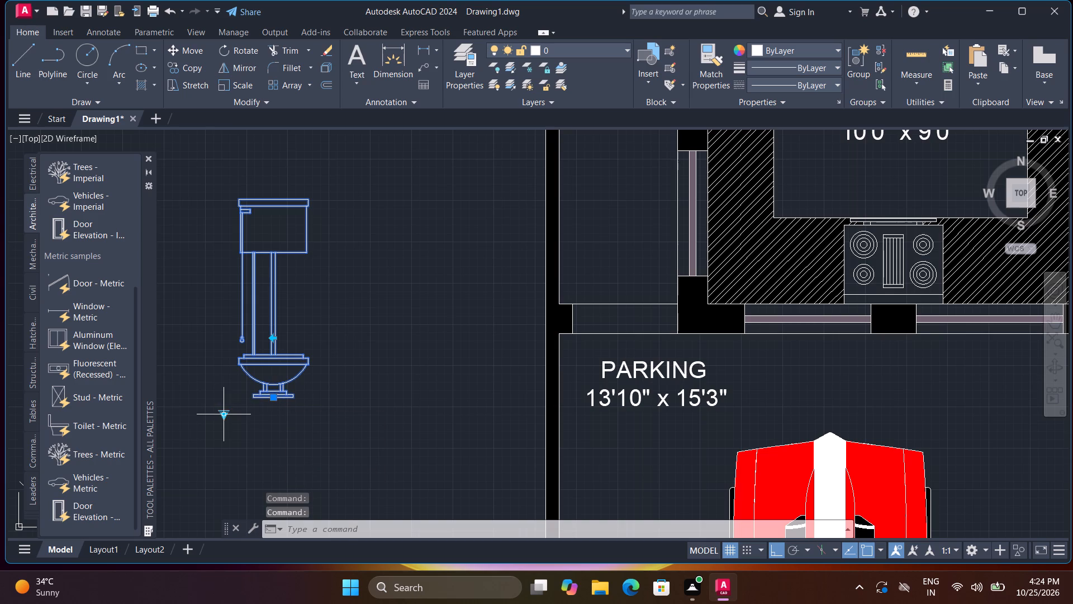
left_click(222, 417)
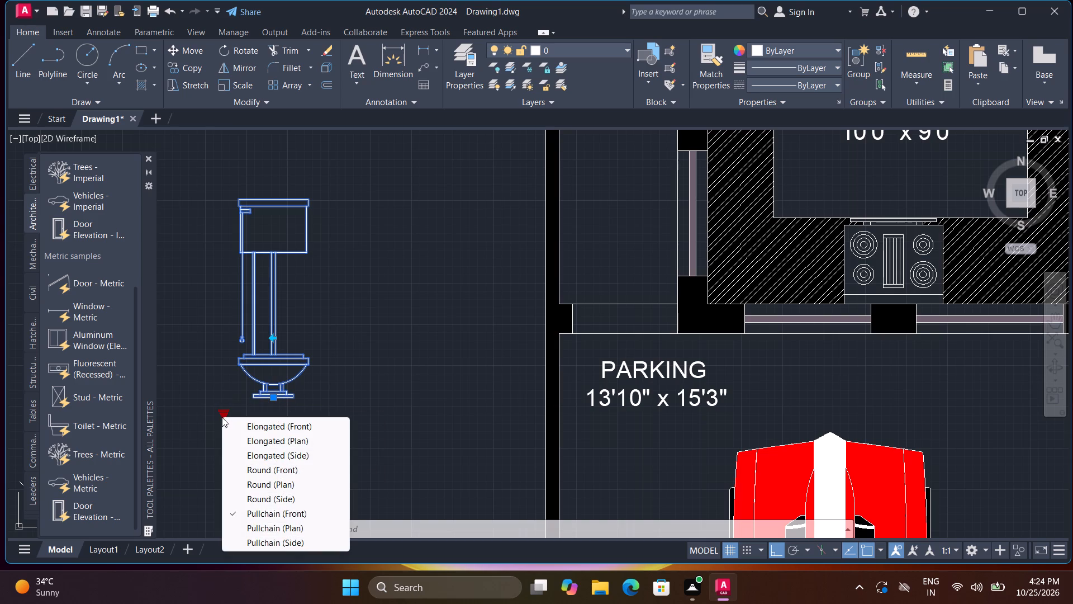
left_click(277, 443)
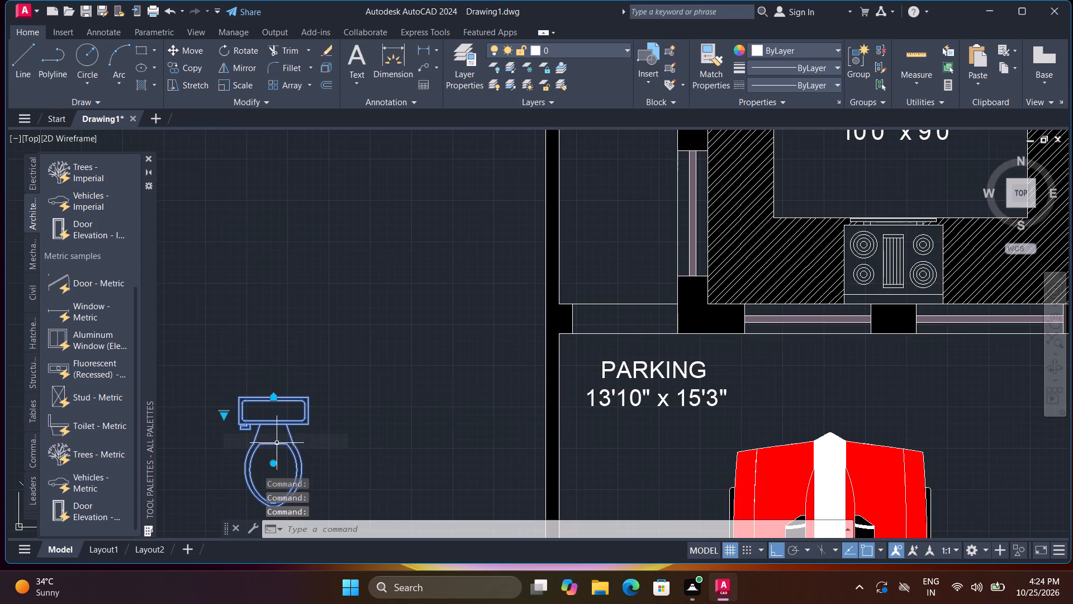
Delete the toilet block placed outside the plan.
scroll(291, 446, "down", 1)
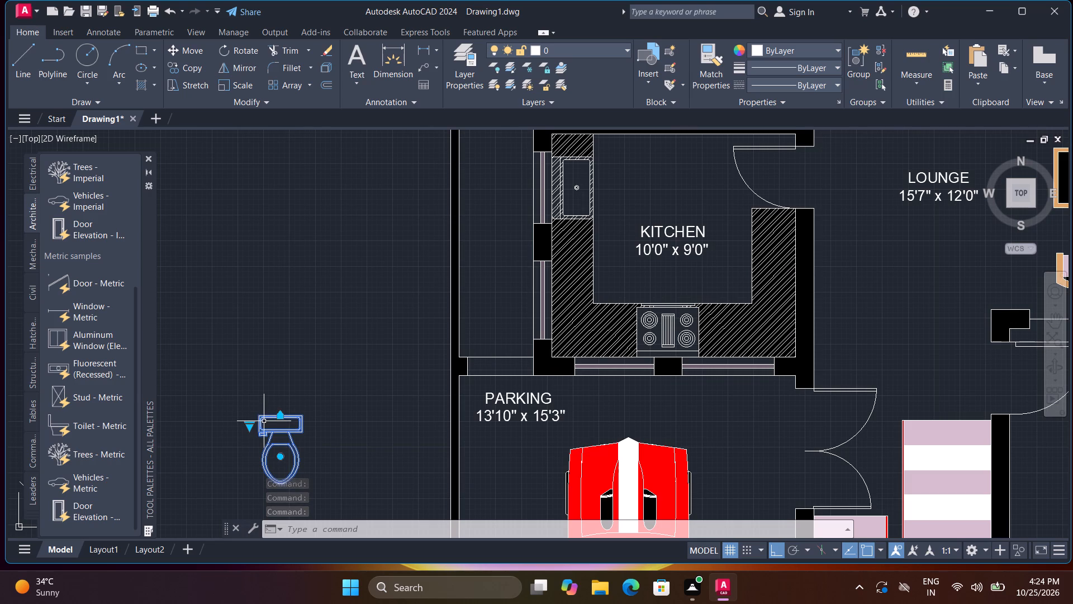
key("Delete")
Scale the tree block outside the drawing room down freehand, using a base point near its centre.
scroll(264, 410, "down", 3)
scroll(575, 419, "up", 1)
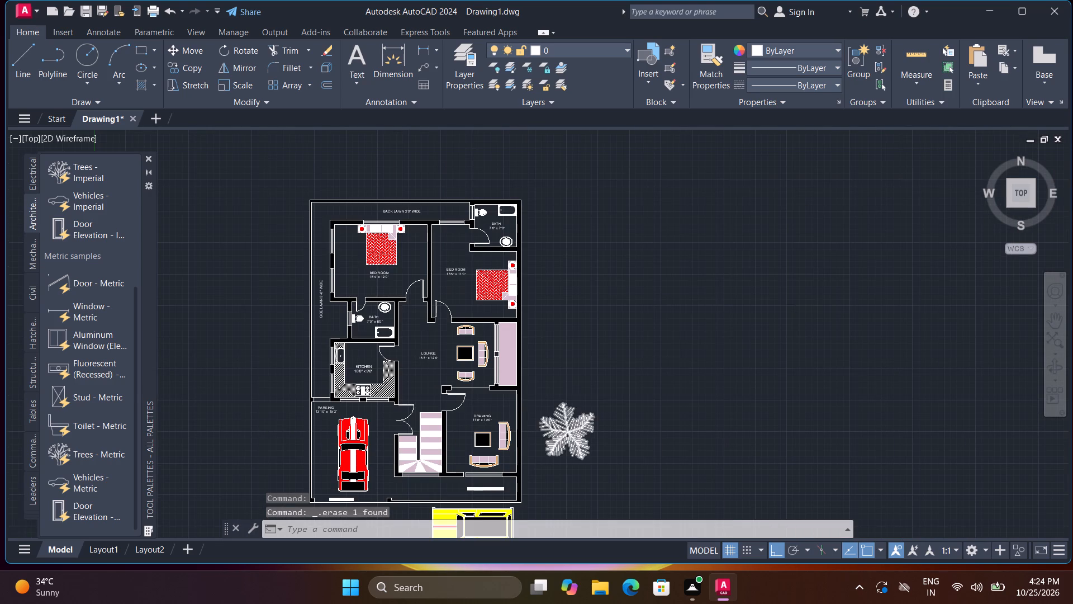
middle_click_drag(567, 437, 518, 358)
left_click(519, 357)
key("s")
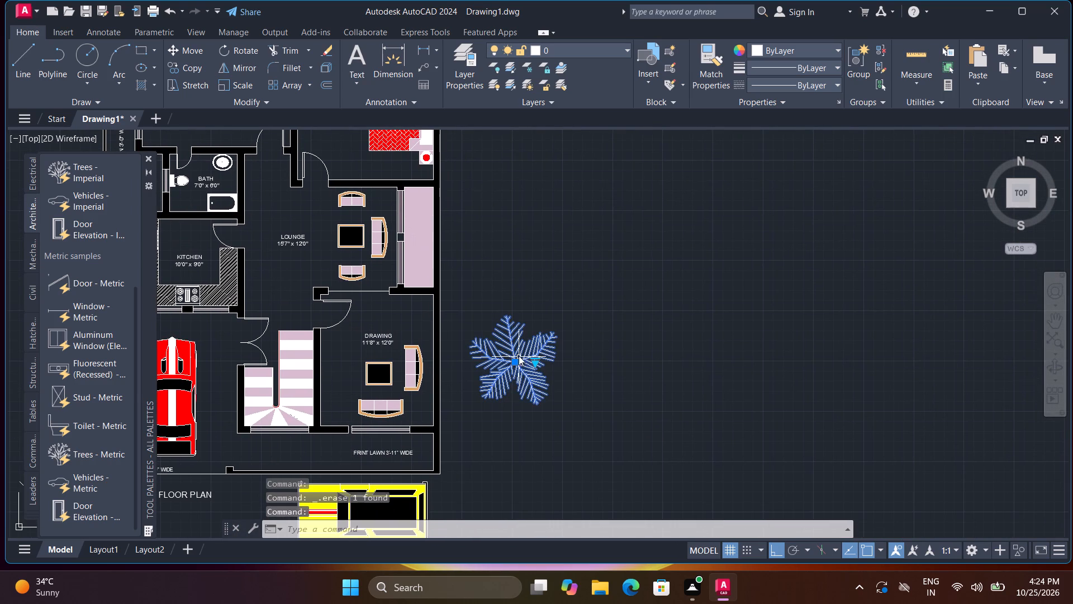
type("C")
key("space")
left_click(520, 354)
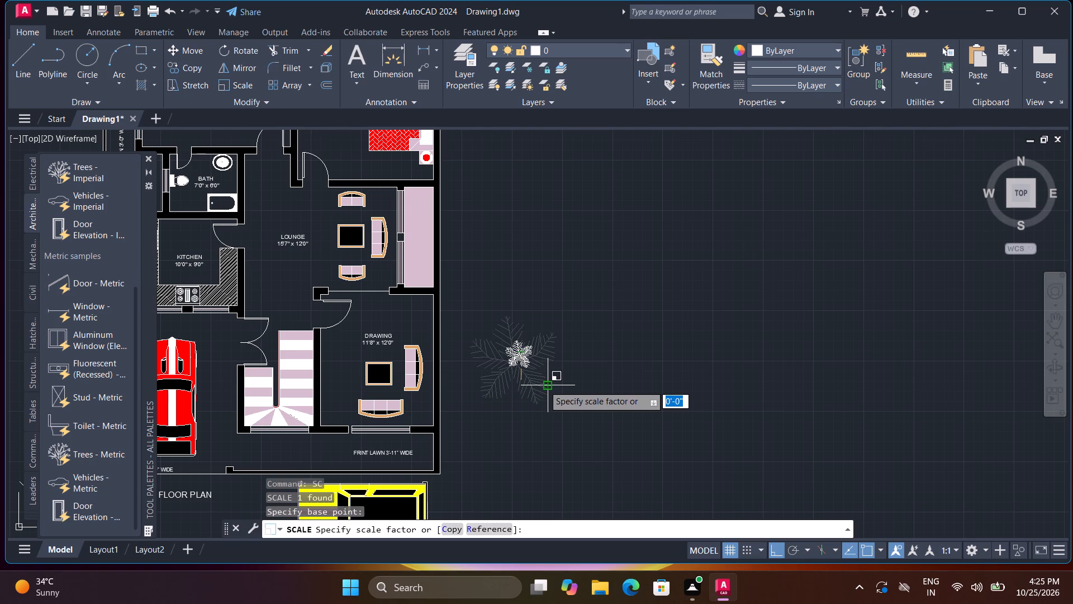
left_click(544, 385)
Move the tree block closer to the drawing room's outer wall with Ortho off.
key("m")
key("space")
left_click(524, 365)
key("space")
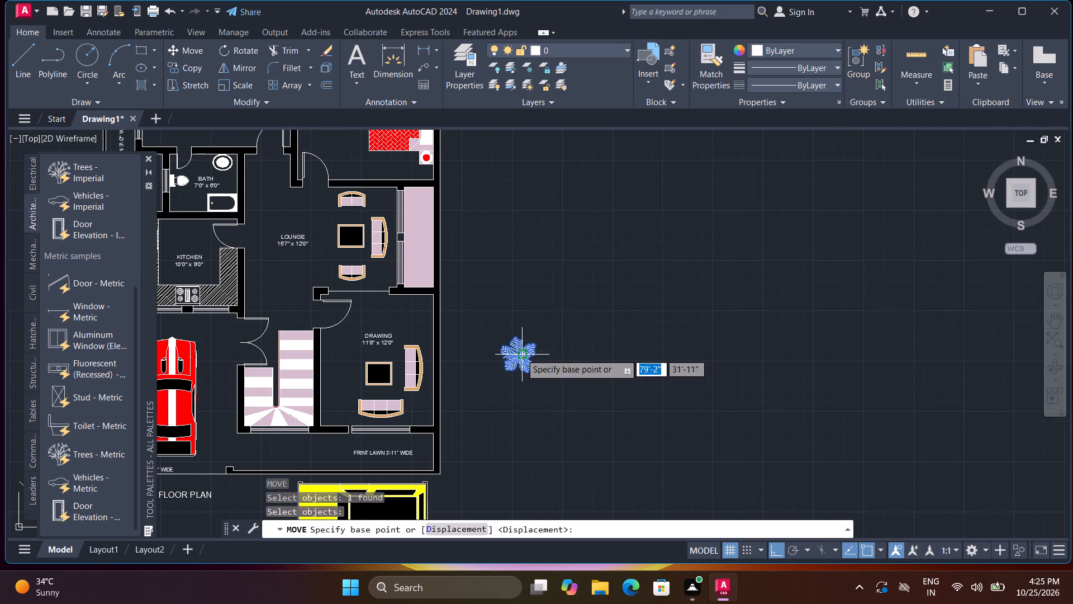
left_click(521, 353)
scroll(420, 418, "up", 3)
scroll(420, 418, "down", 2)
key("F8")
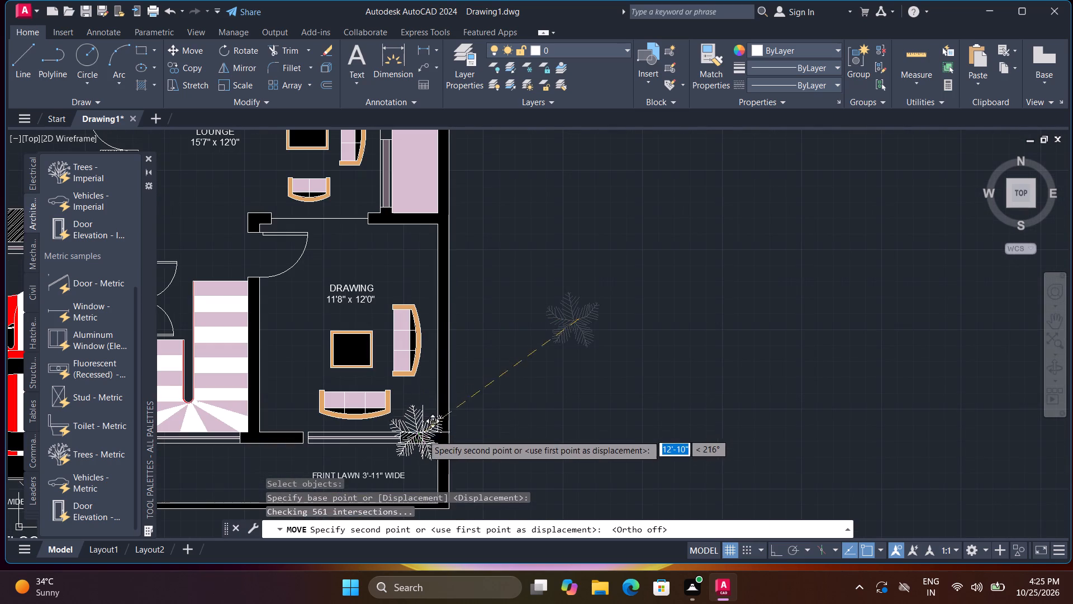
left_click(509, 397)
Scale the tree block down again freehand to the size of a small indoor plant.
type("SC")
key("space")
left_click(508, 399)
key("space")
left_click(503, 401)
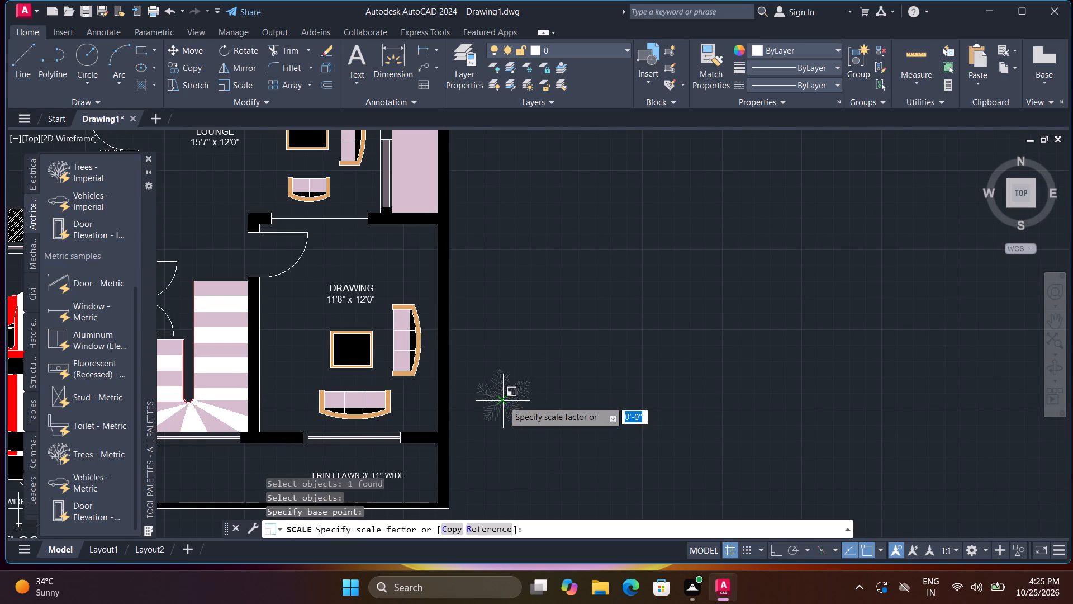
left_click(522, 430)
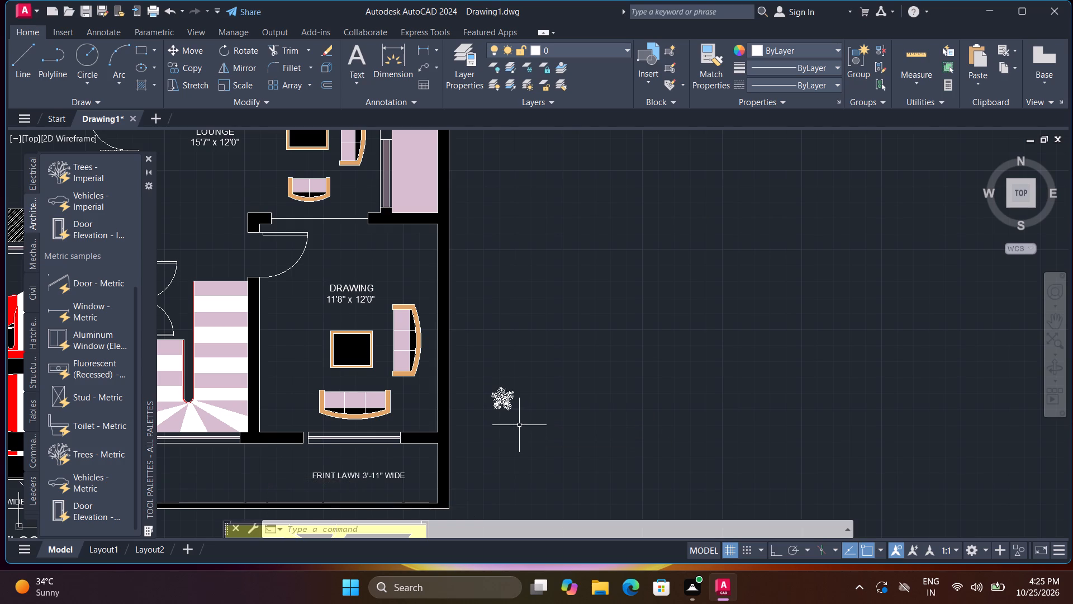
Move the small plant block into the drawing room's corner between the two sofas.
key("m")
key("space")
left_click(501, 397)
key("space")
left_click(501, 394)
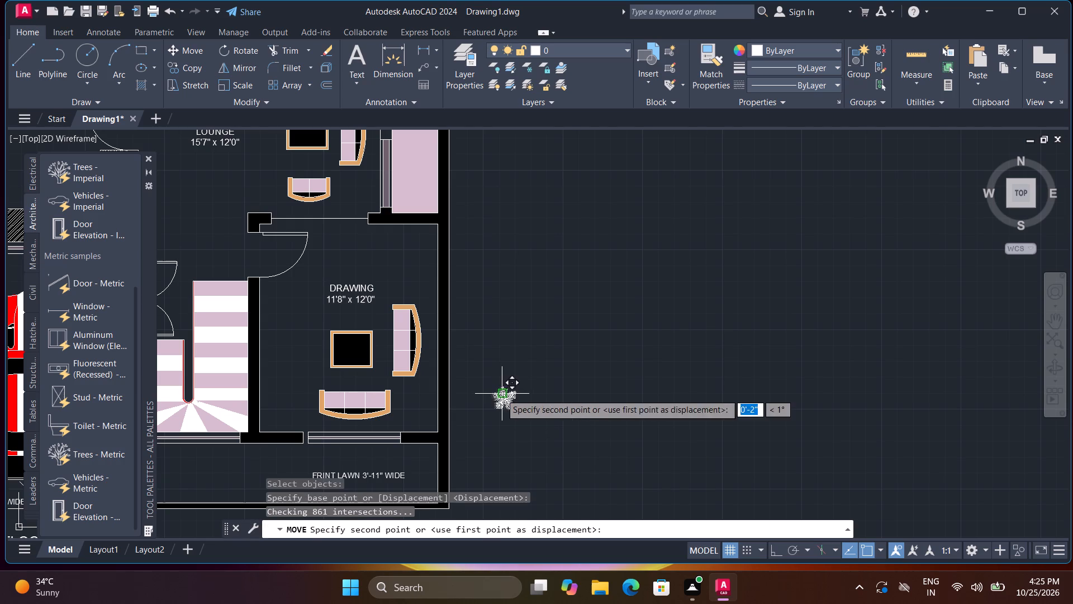
scroll(414, 402, "up", 3)
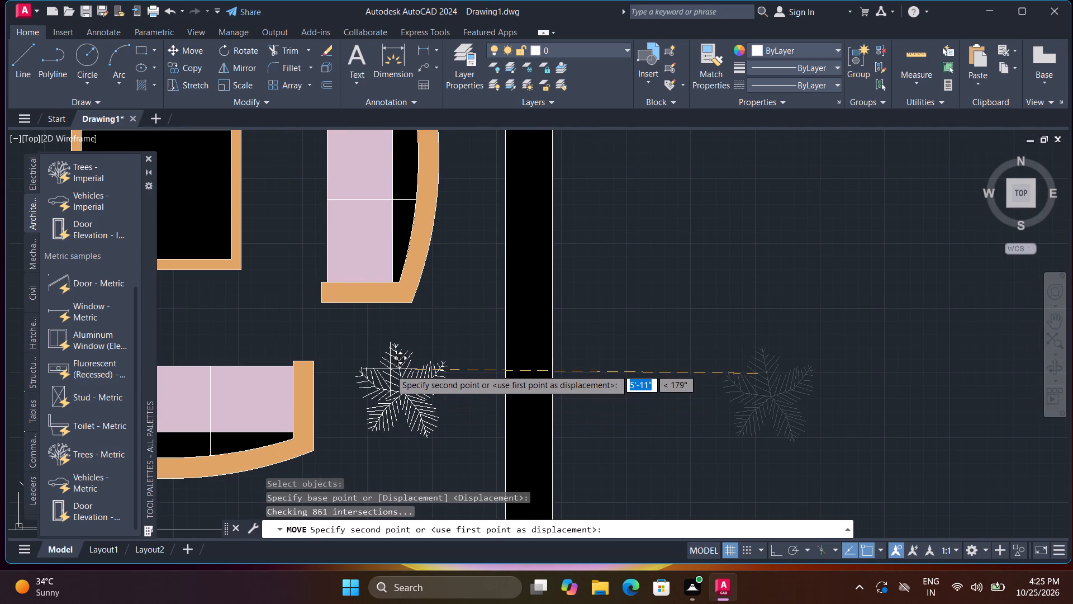
left_click(391, 369)
scroll(392, 371, "down", 2)
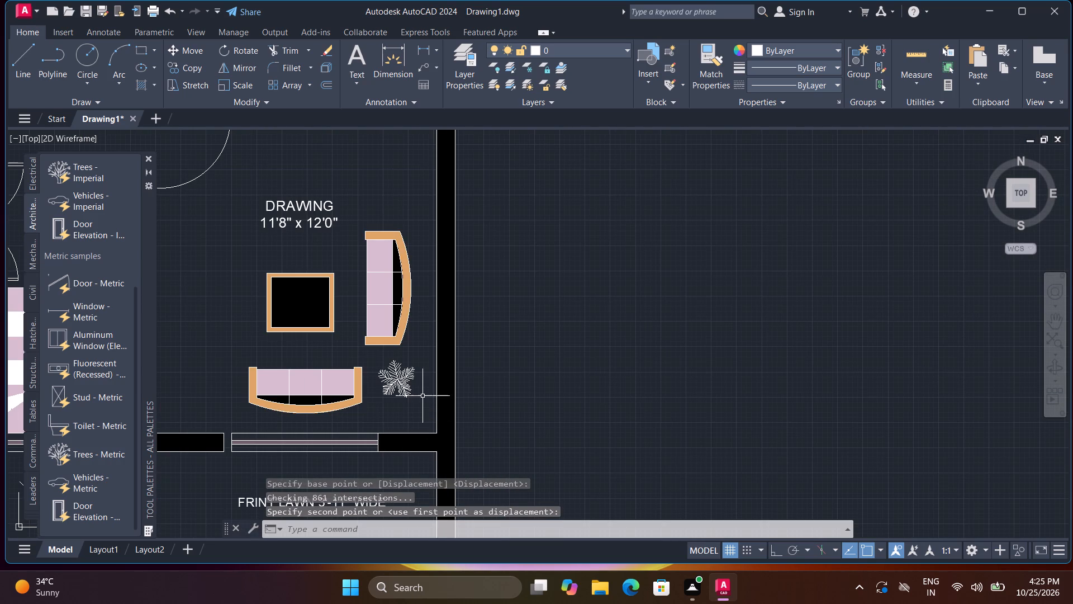
Copy the drawing room plant into the lounge, one beside the upper small sofa and one beside the lower small sofa.
type("CO")
key("space")
left_click(405, 381)
key("space")
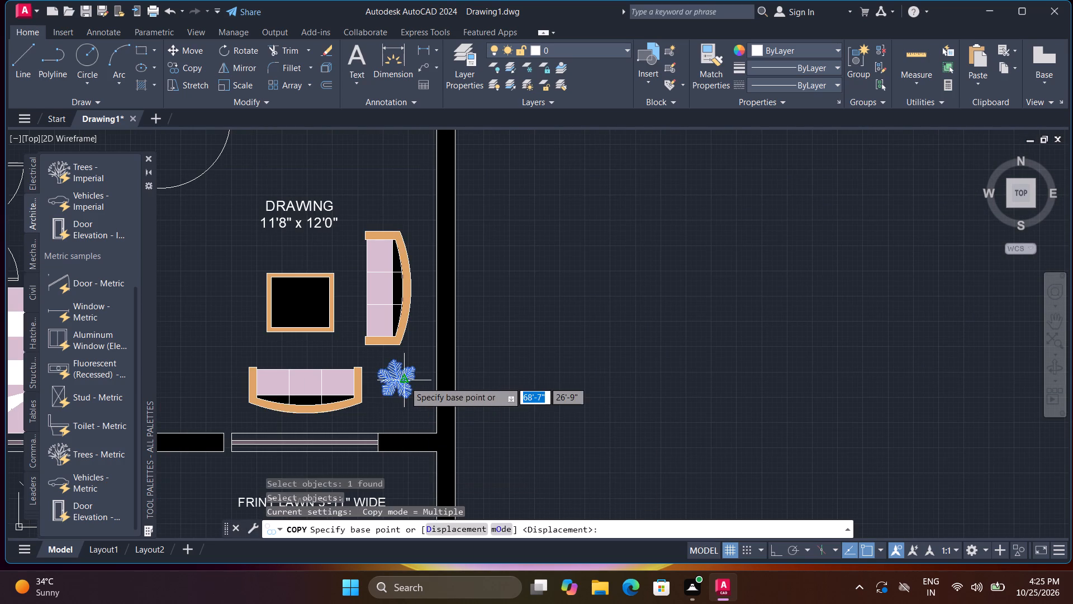
left_click(405, 381)
scroll(406, 379, "down", 2)
middle_click_drag(374, 331, 405, 468)
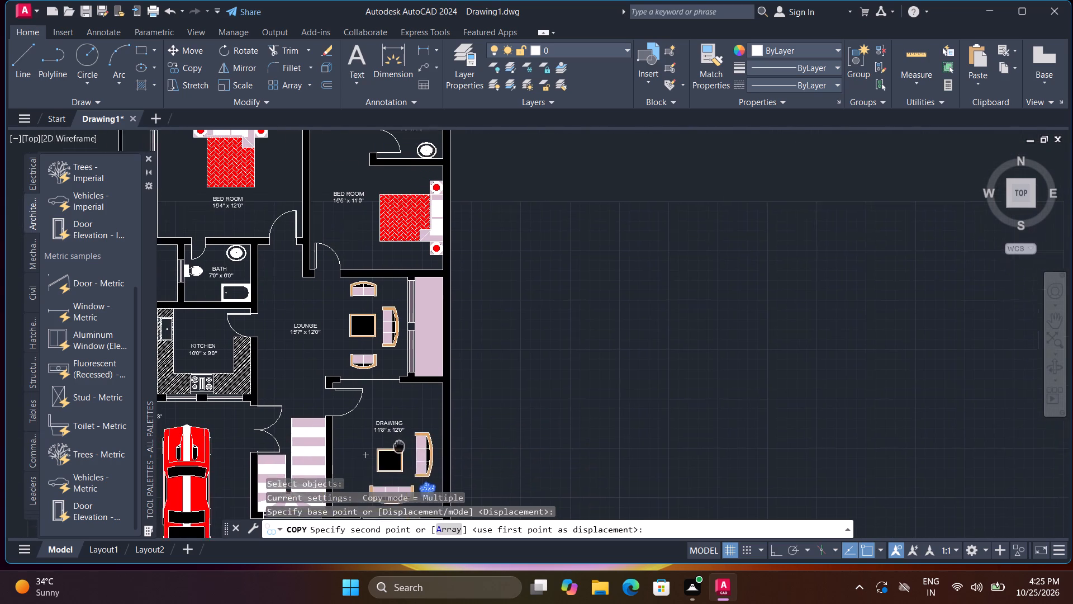
middle_click_drag(405, 468, 406, 471)
scroll(401, 320, "up", 2)
left_click(401, 319)
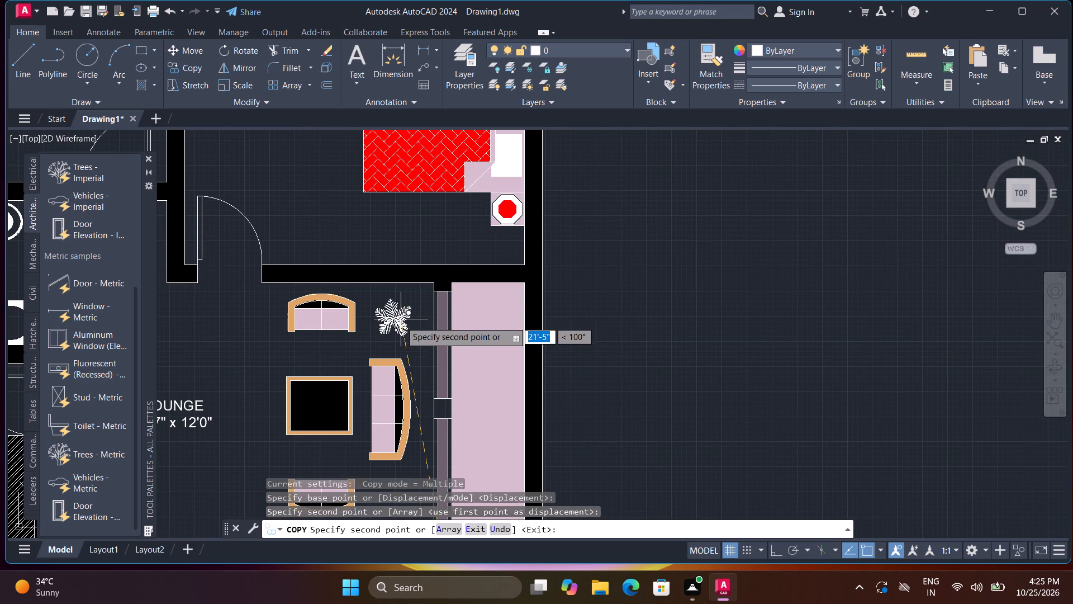
middle_click_drag(406, 377, 395, 246)
left_click(391, 367)
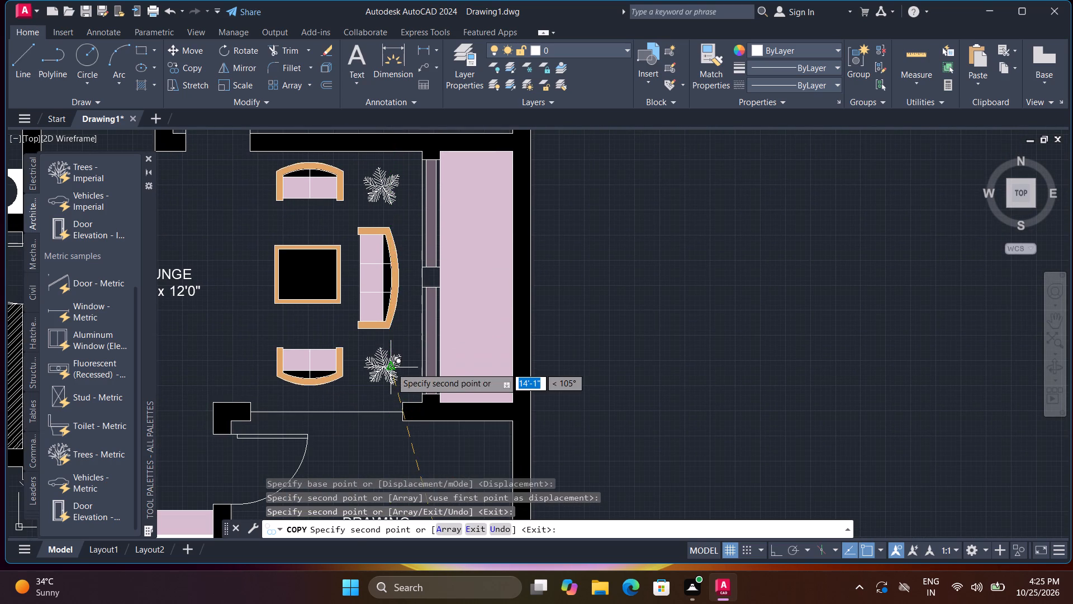
key("space")
Enlarge the two lounge plants freehand about their centres, first the lower one beside the small sofa, then the upper one.
type("SC")
key("space")
left_click(391, 366)
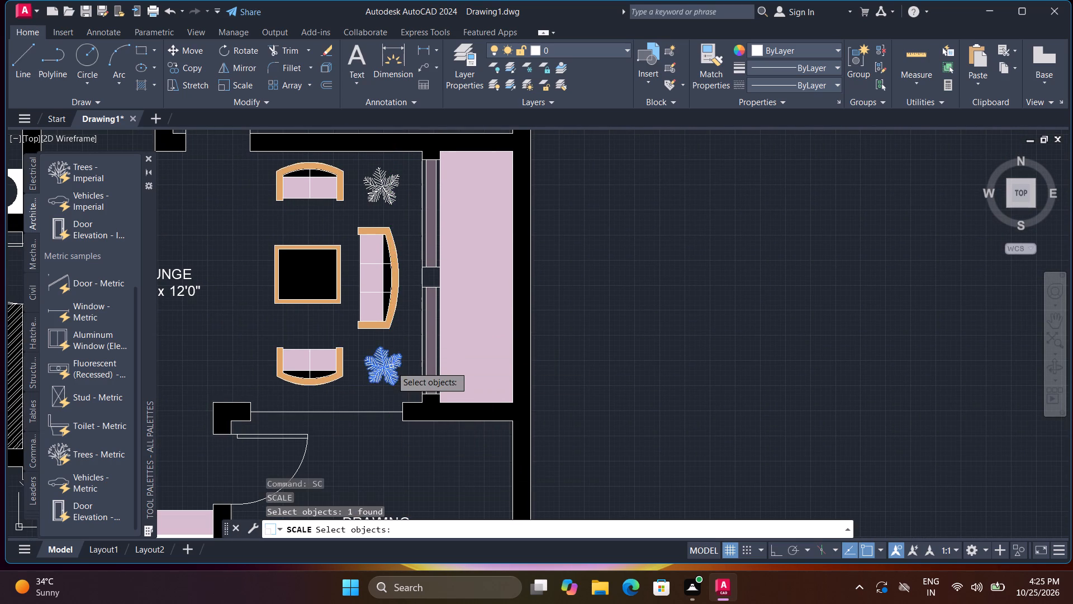
key("space")
left_click(387, 364)
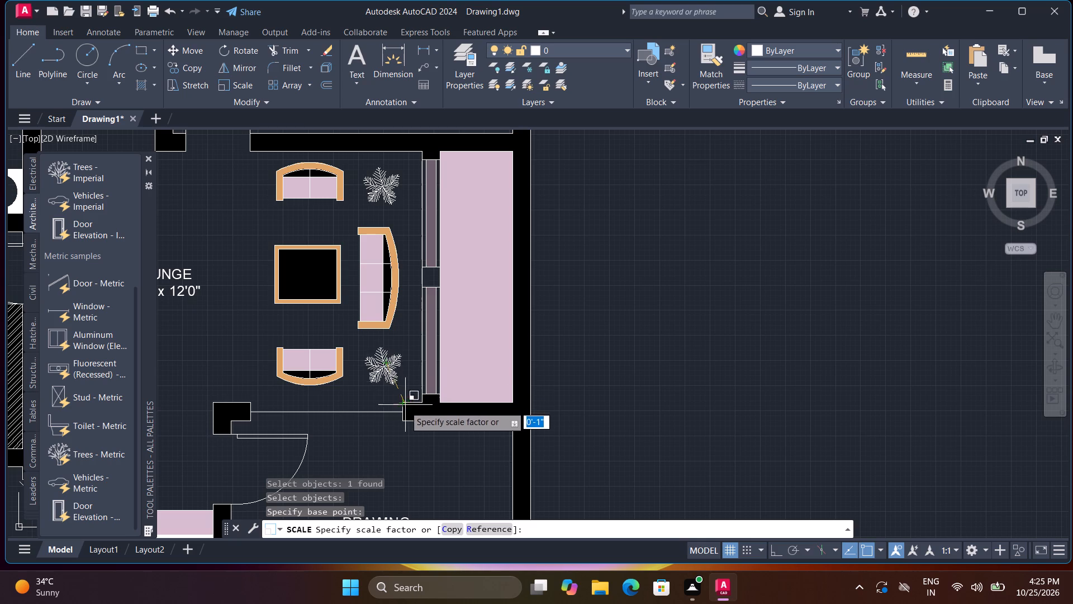
left_click(393, 424)
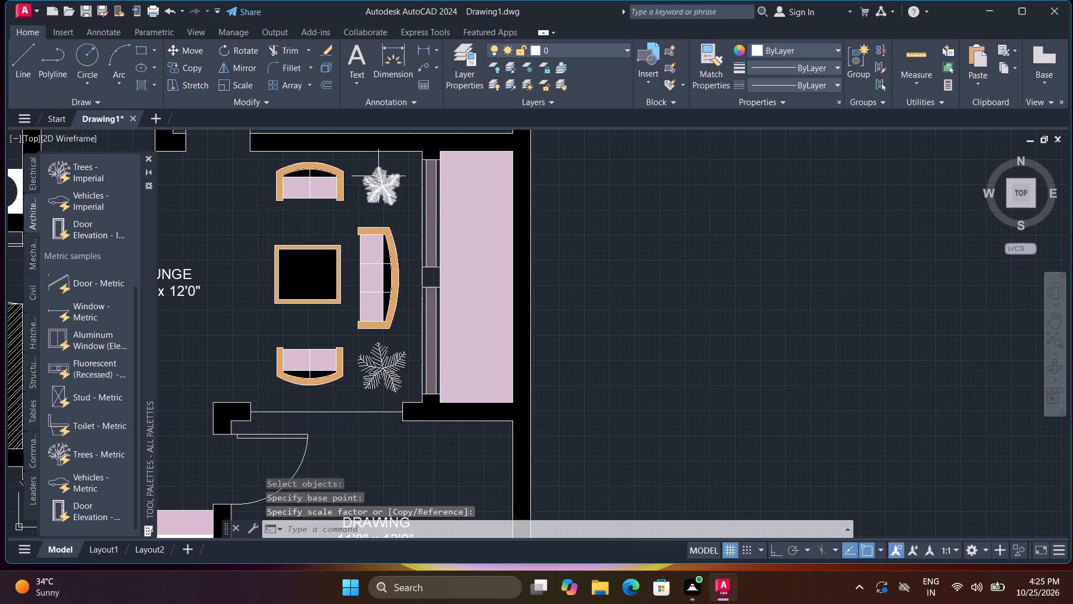
left_click(384, 190)
key("space")
left_click(384, 190)
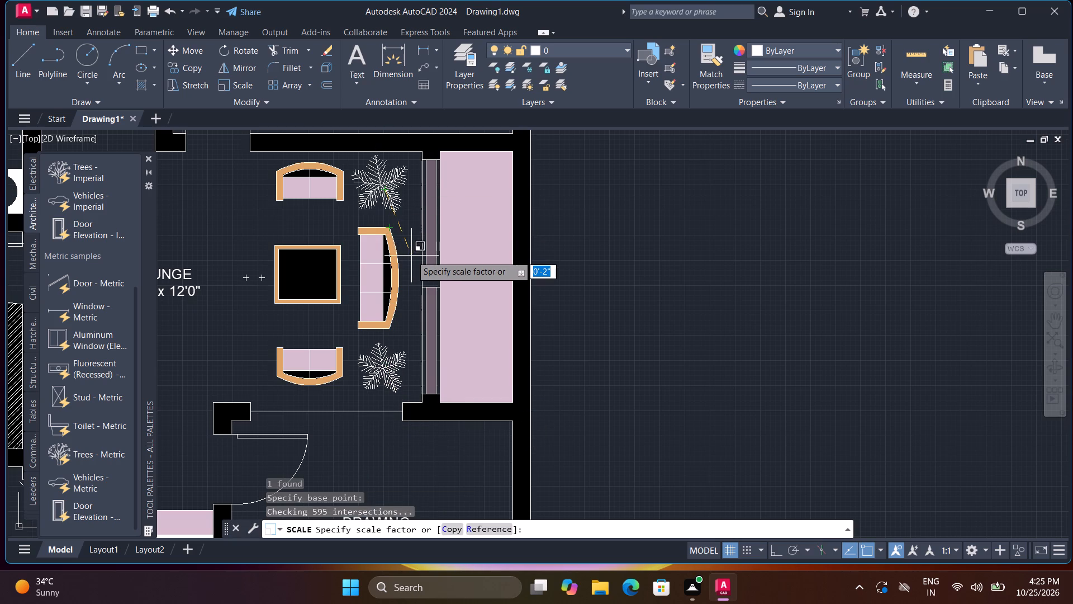
left_click(411, 256)
Enlarge the drawing room's corner plant freehand about its centre so it fills the space between the two sofas.
middle_click_drag(497, 466, 359, 173)
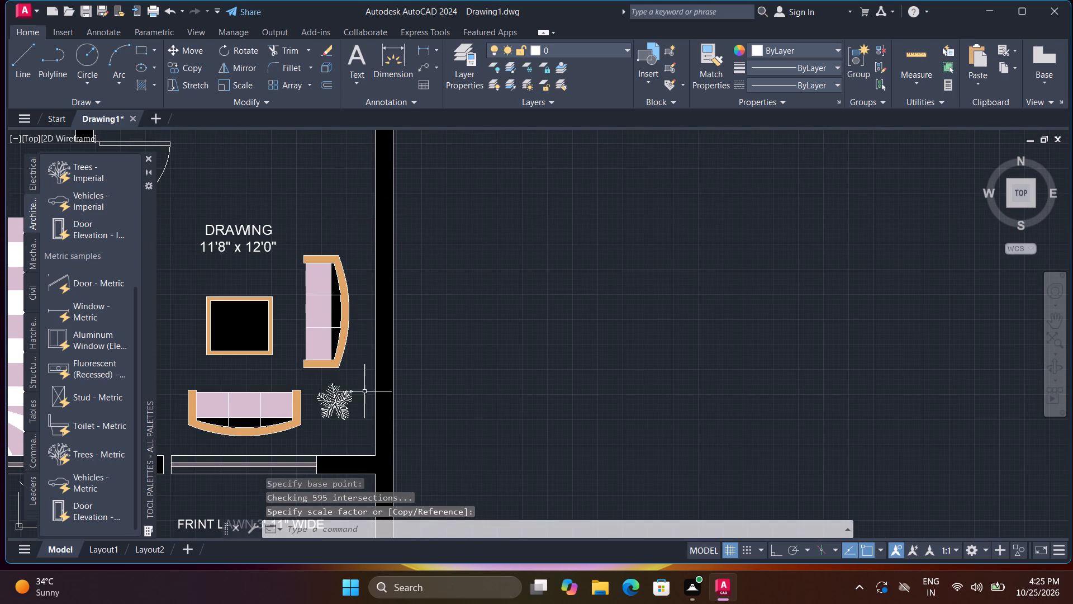
left_click(341, 403)
key("space")
left_click(338, 407)
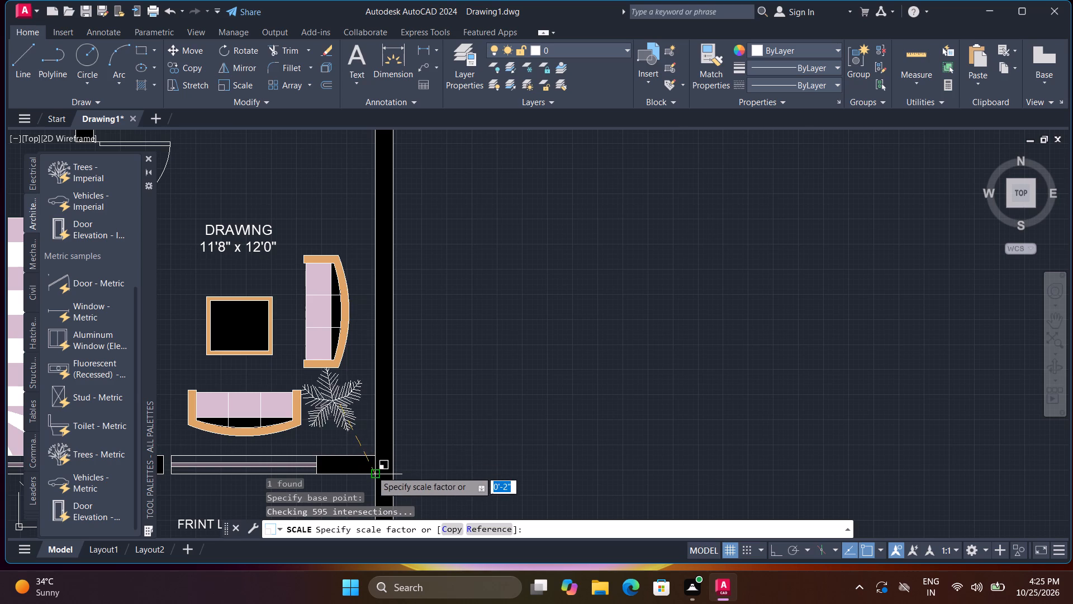
left_click(377, 464)
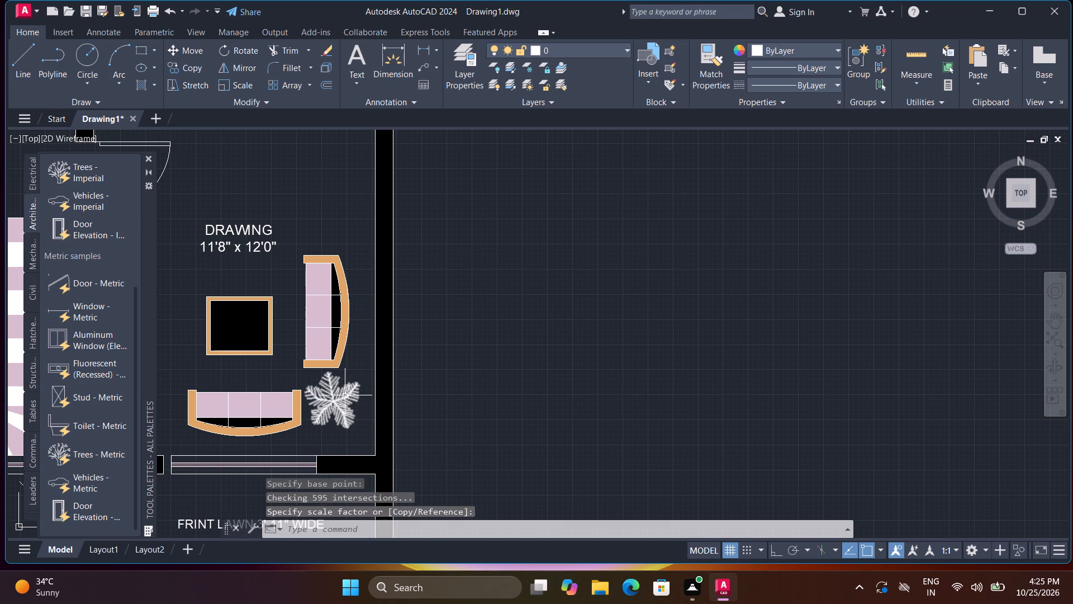
key("x")
key("Escape")
Copy the enlarged drawing room plant to the space above the long sofa along the outer wall.
key("c")
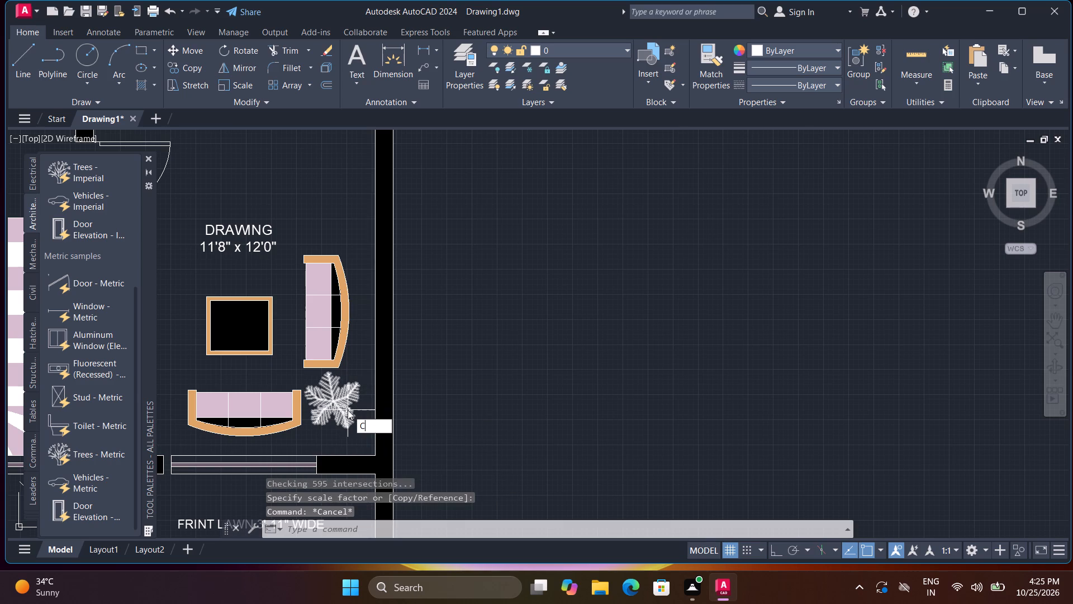
key("o")
key("space")
left_click(348, 410)
key("space")
left_click(341, 405)
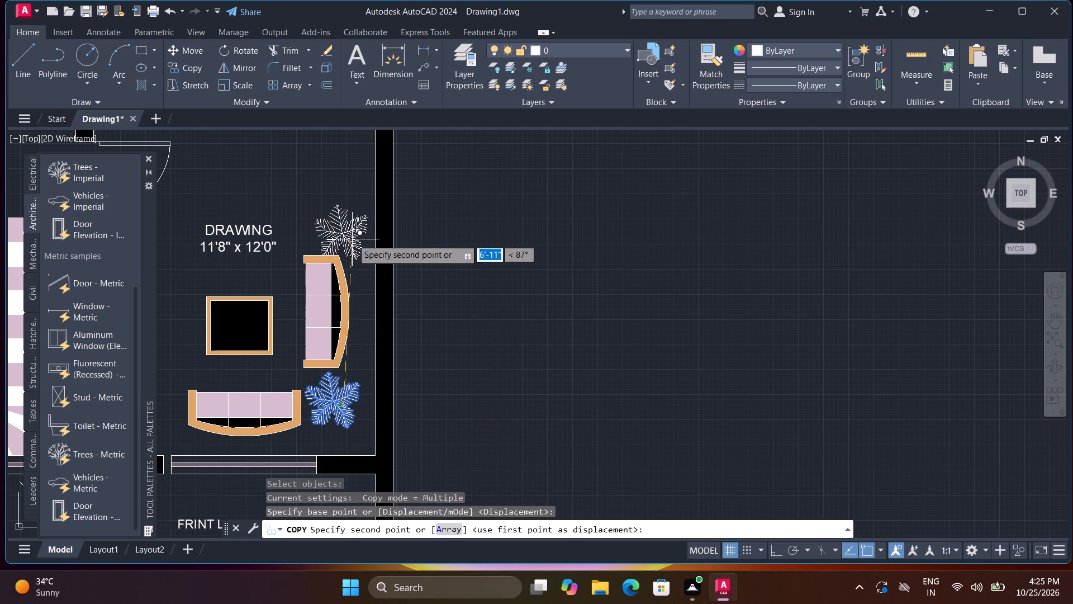
left_click(340, 216)
scroll(366, 262, "down", 2)
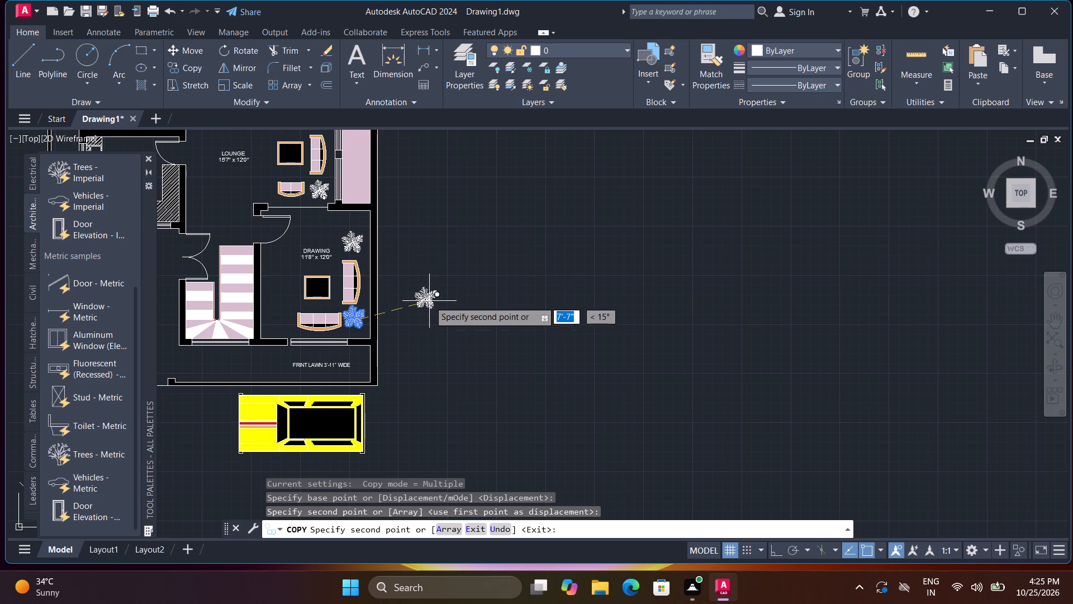
key("space")
Review the whole ground floor plan, including the furnished rooms, parking and lawn areas.
middle_click_drag(414, 370, 602, 380)
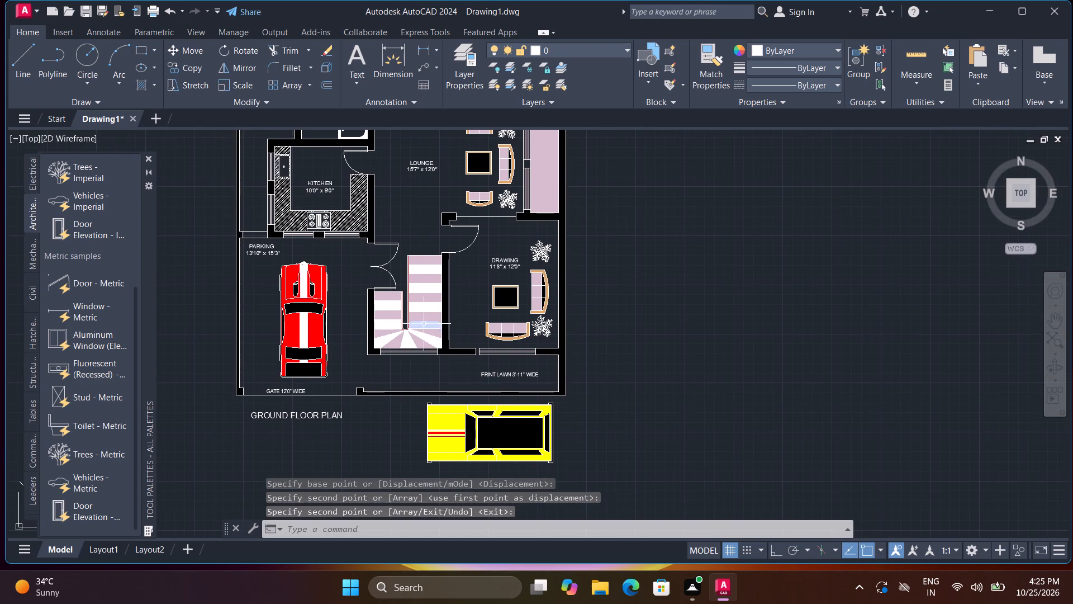
middle_click_drag(432, 328, 493, 442)
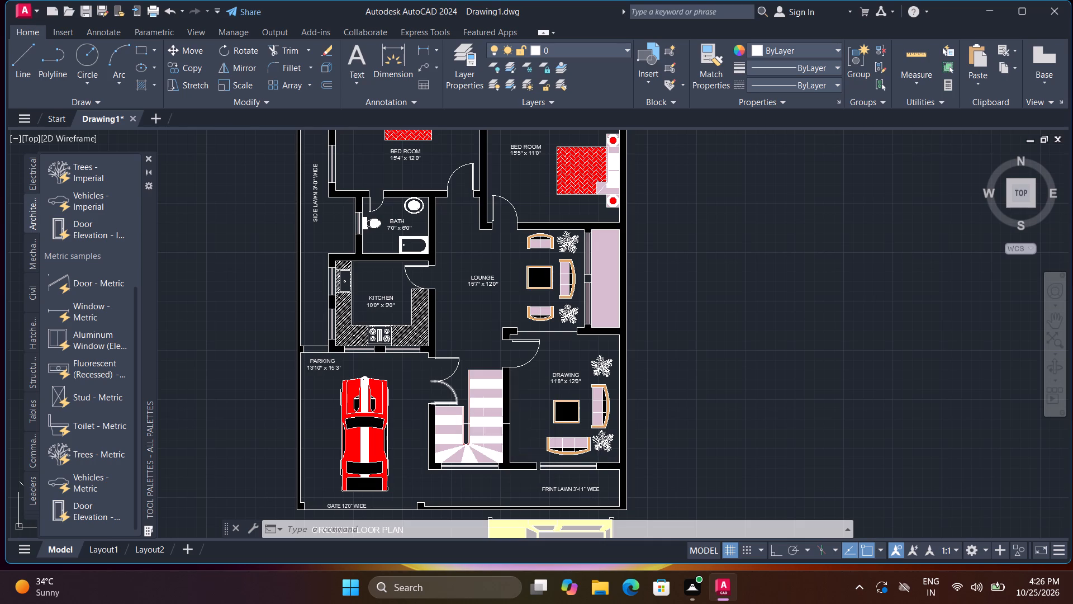
middle_click_drag(540, 424, 500, 445)
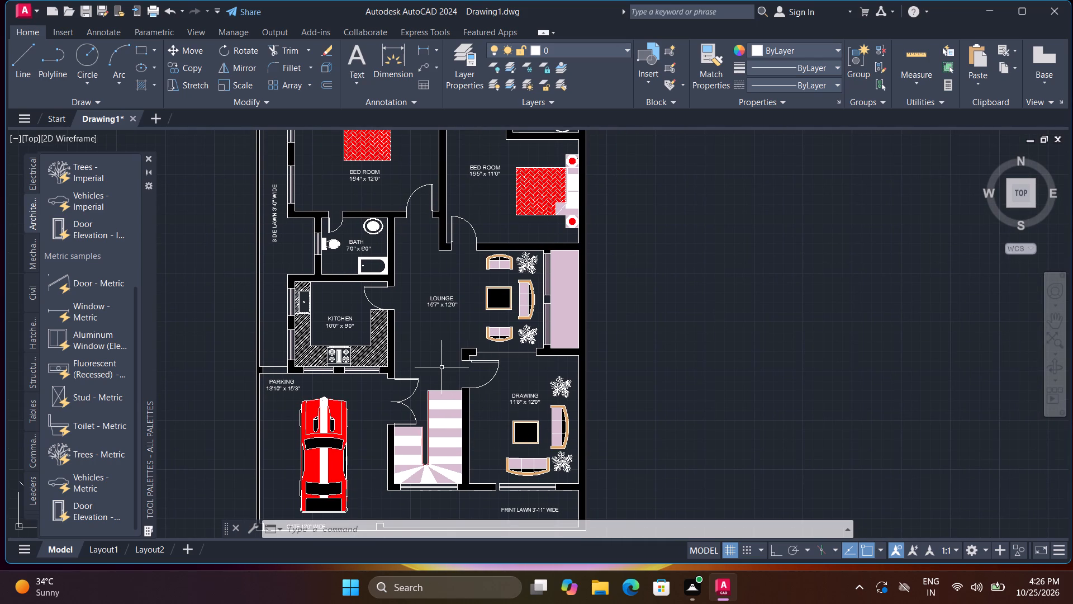
middle_click_drag(447, 351, 452, 319)
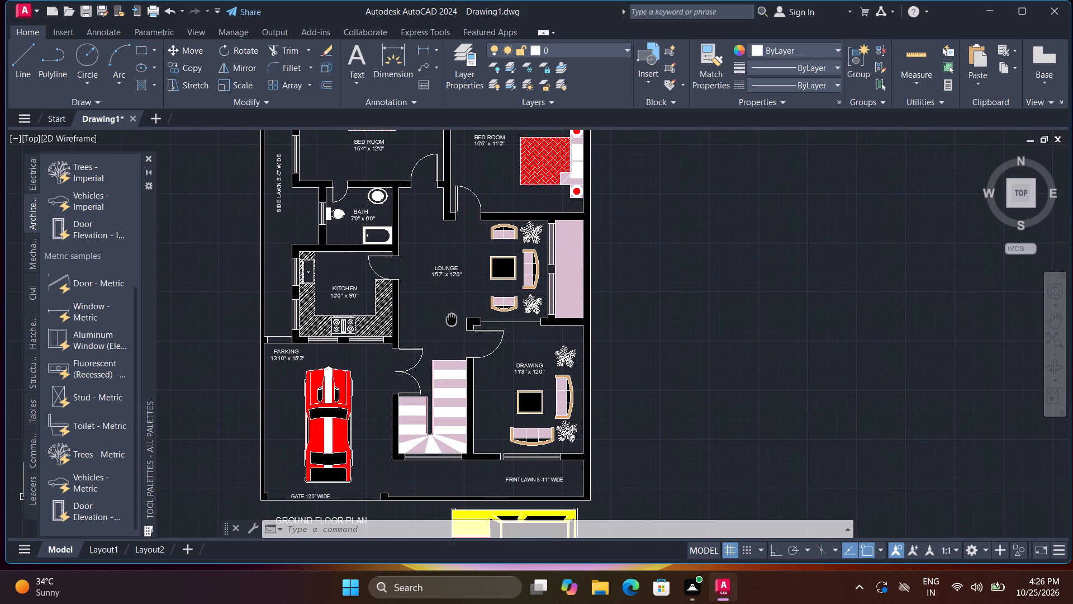
middle_click_drag(452, 319, 452, 317)
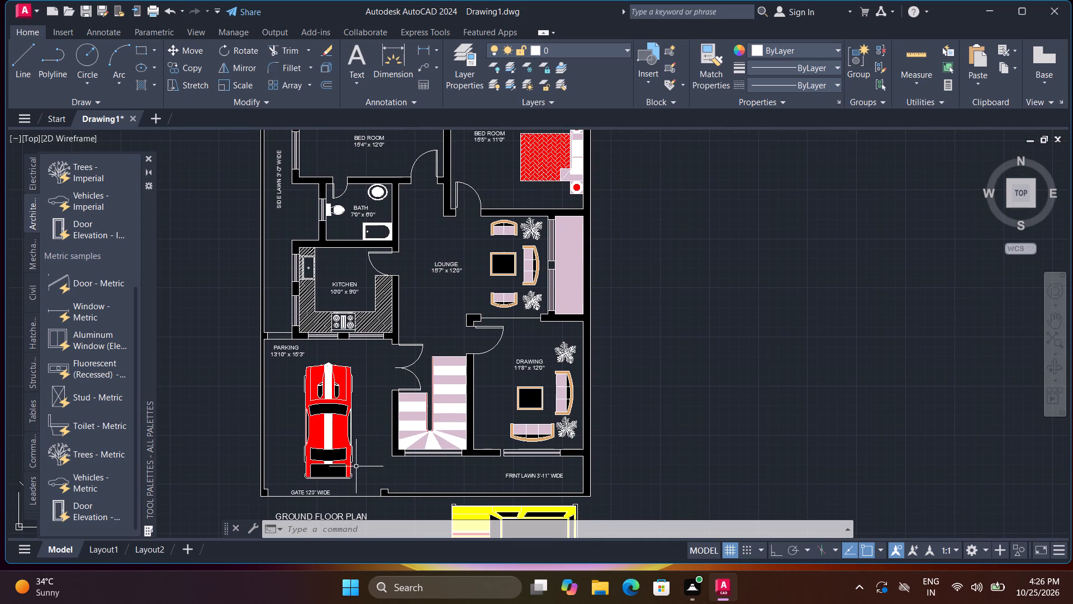
middle_click_drag(366, 454, 375, 402)
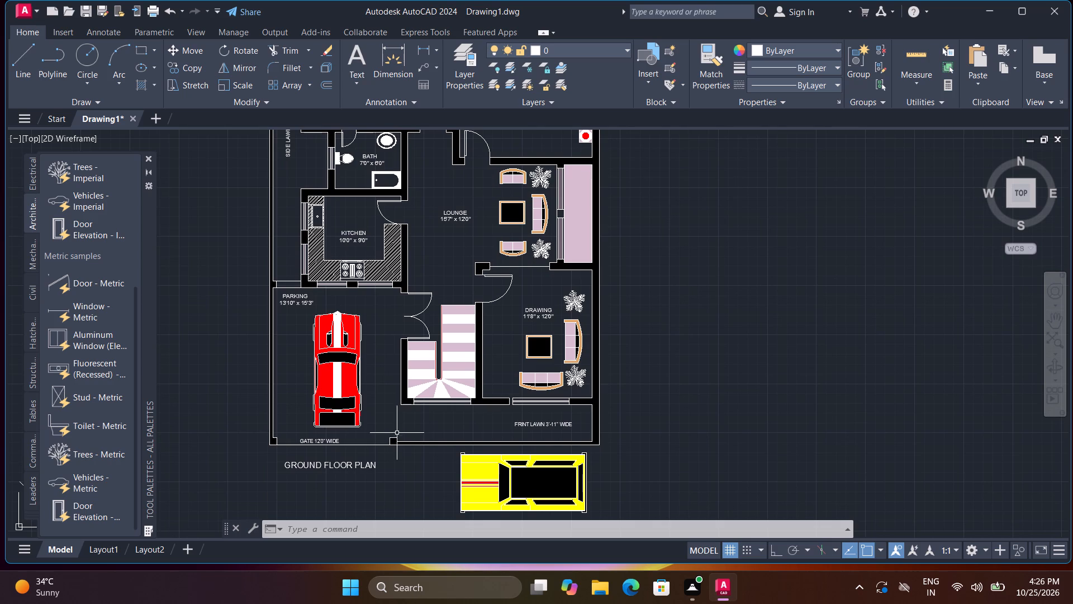
middle_click_drag(398, 463, 386, 421)
middle_click_drag(393, 465, 386, 443)
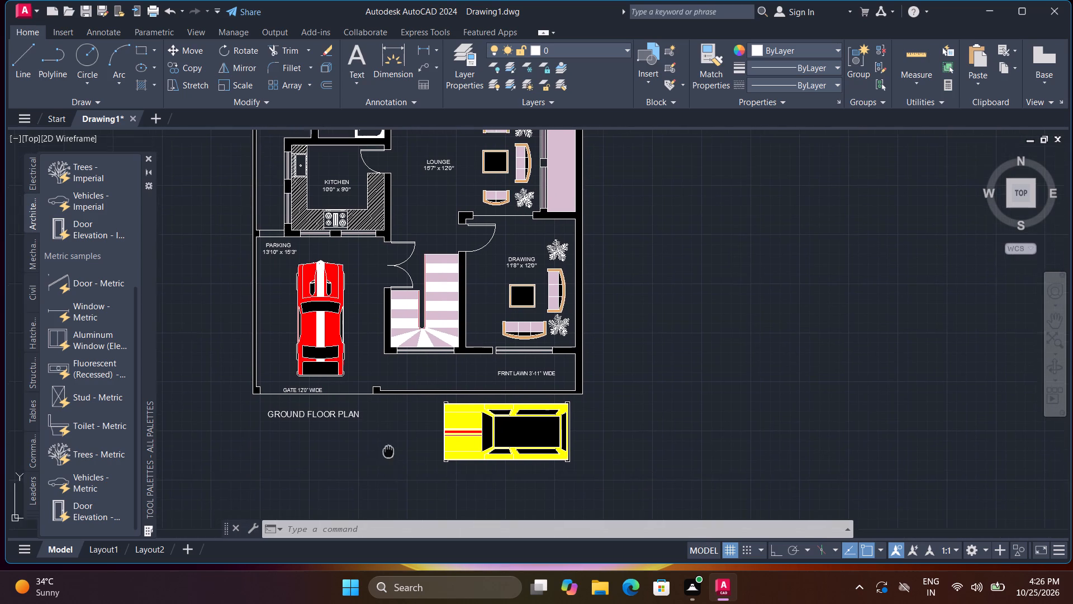
middle_click_drag(386, 443, 385, 438)
middle_click_drag(414, 499, 429, 517)
scroll(428, 517, "up", 1)
scroll(397, 426, "down", 2)
middle_click_drag(397, 426, 441, 506)
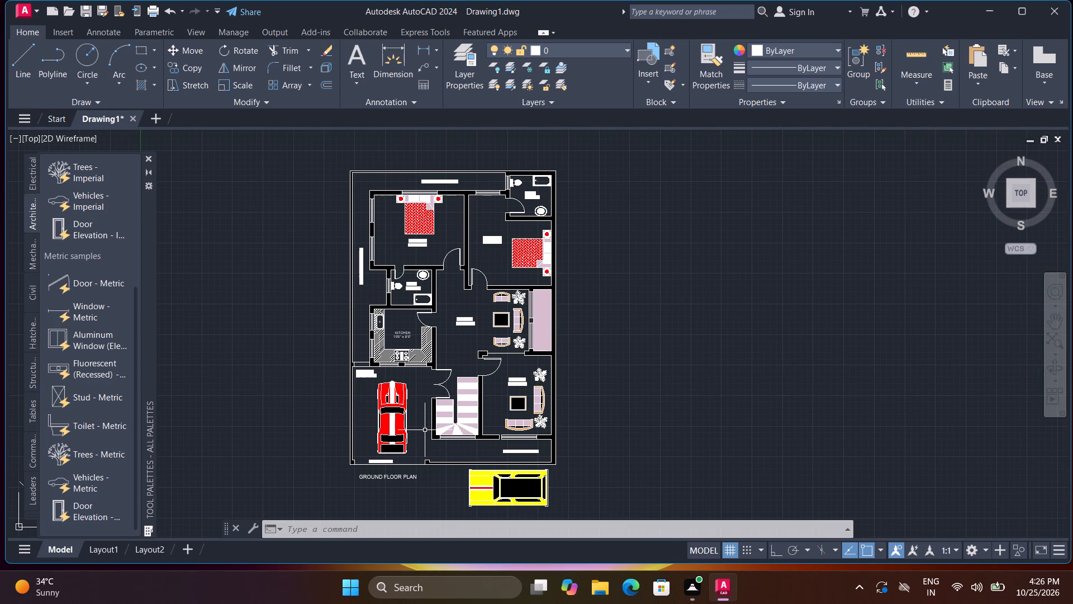
middle_click_drag(450, 359, 452, 396)
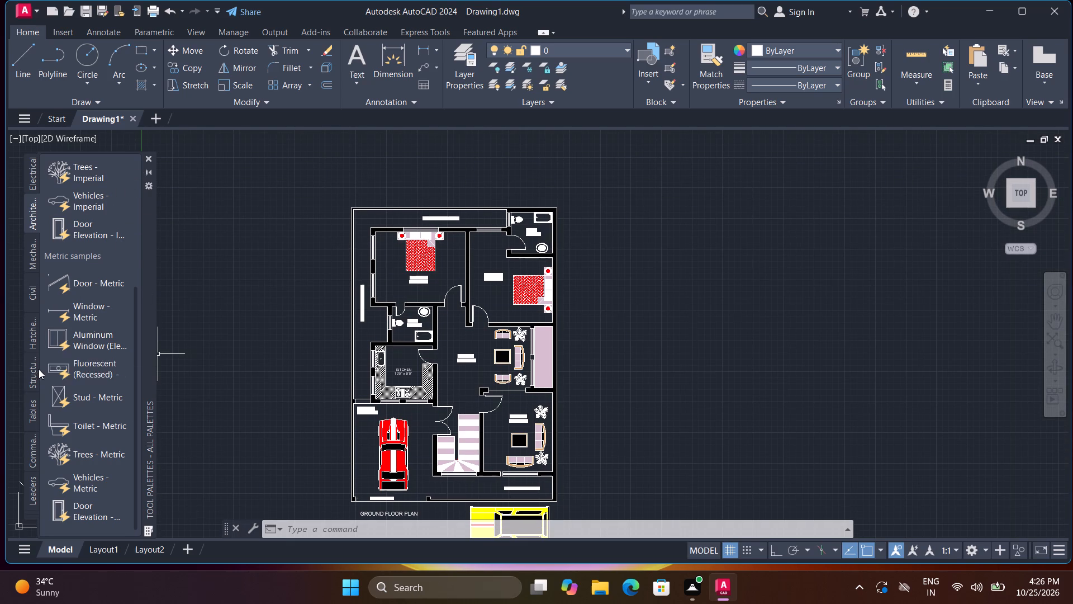
Change the pattern of the Gravel hatch tool in the tool palettes to the predefined SOLID pattern.
left_click(34, 342)
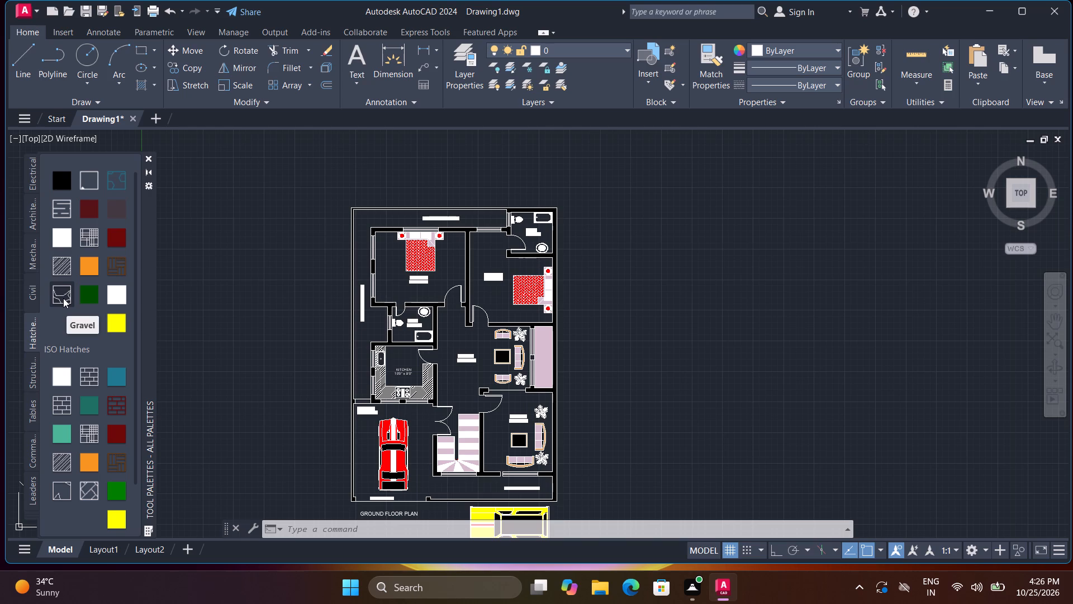
right_click(63, 298)
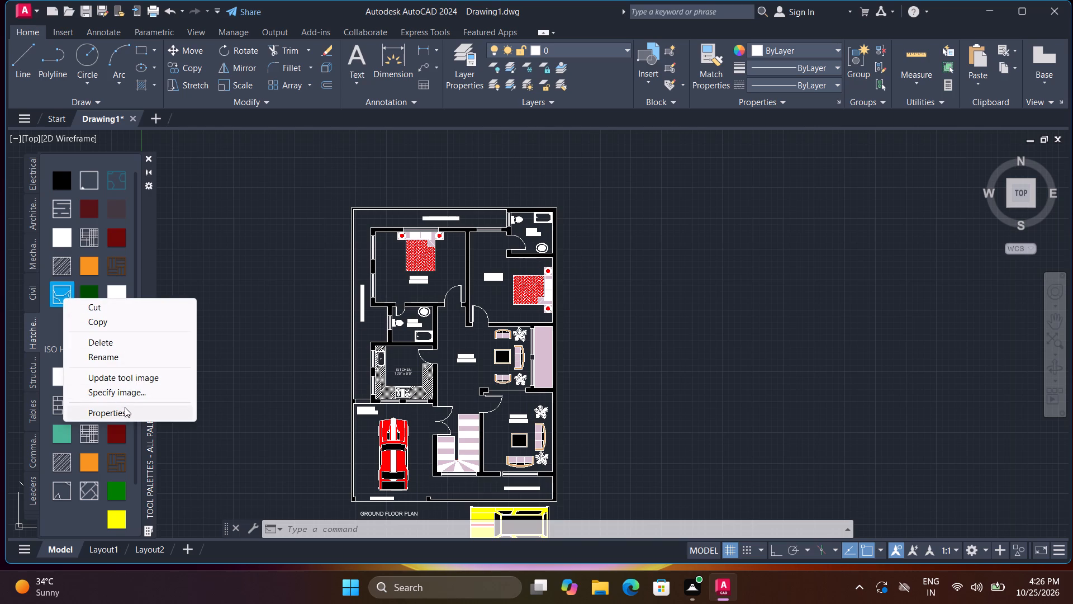
left_click(125, 412)
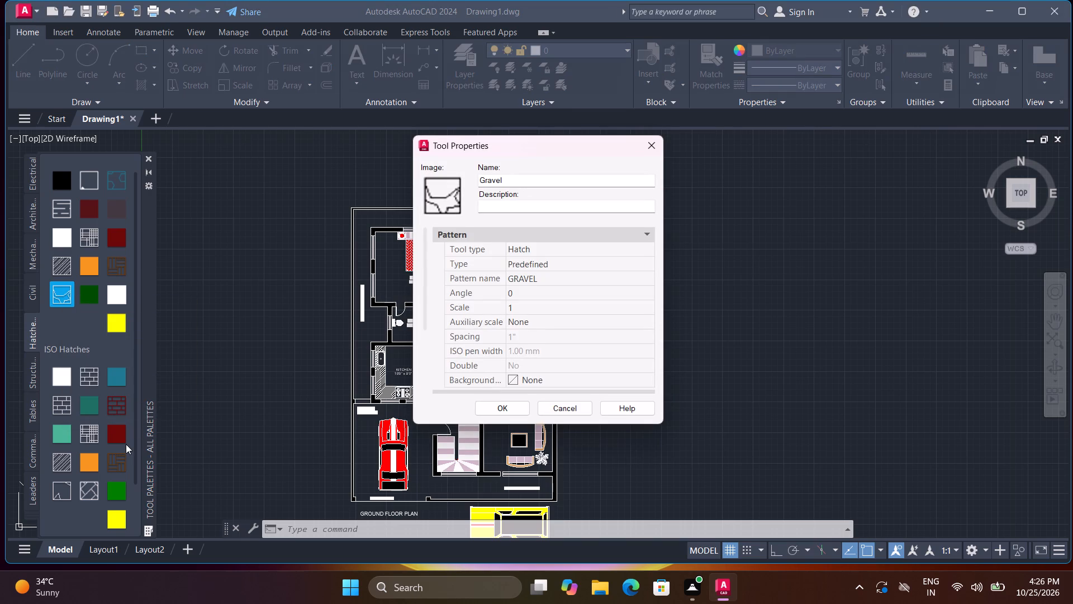
scroll(583, 261, "down", 2)
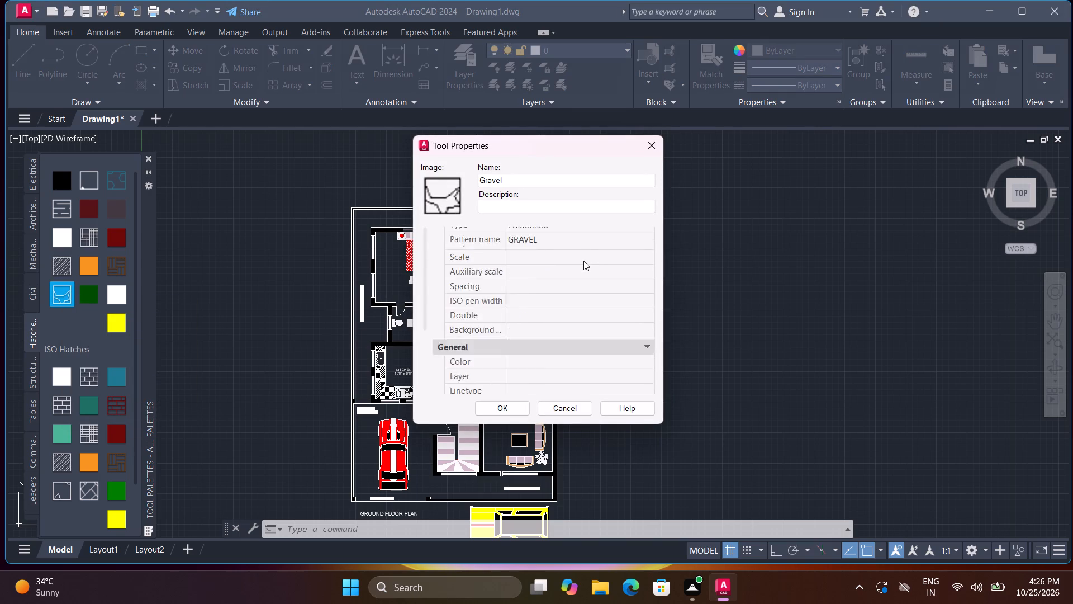
scroll(580, 300, "up", 2)
left_click(608, 248)
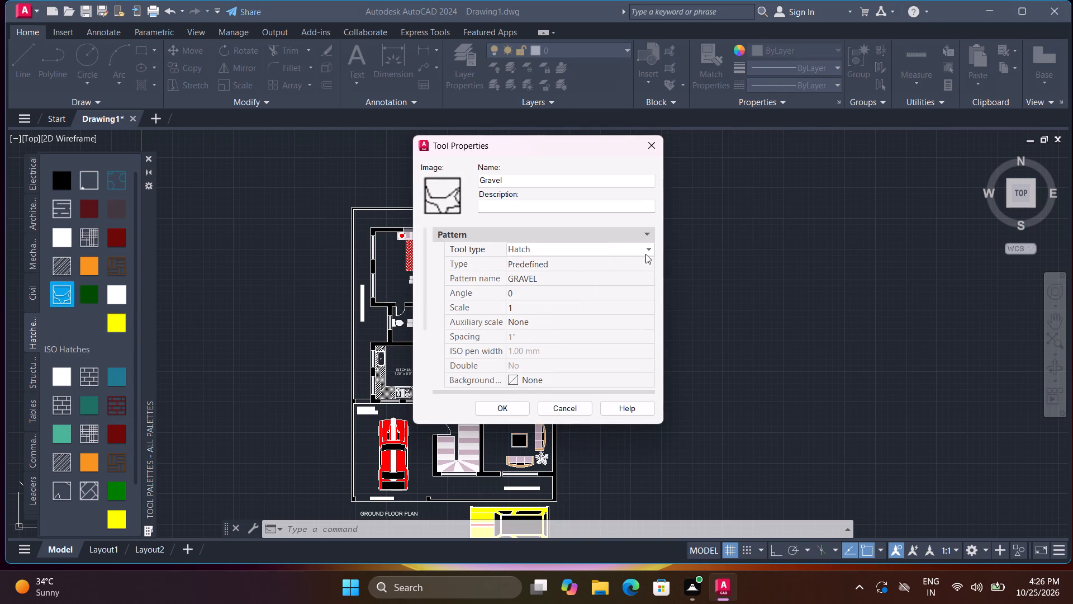
left_click(647, 251)
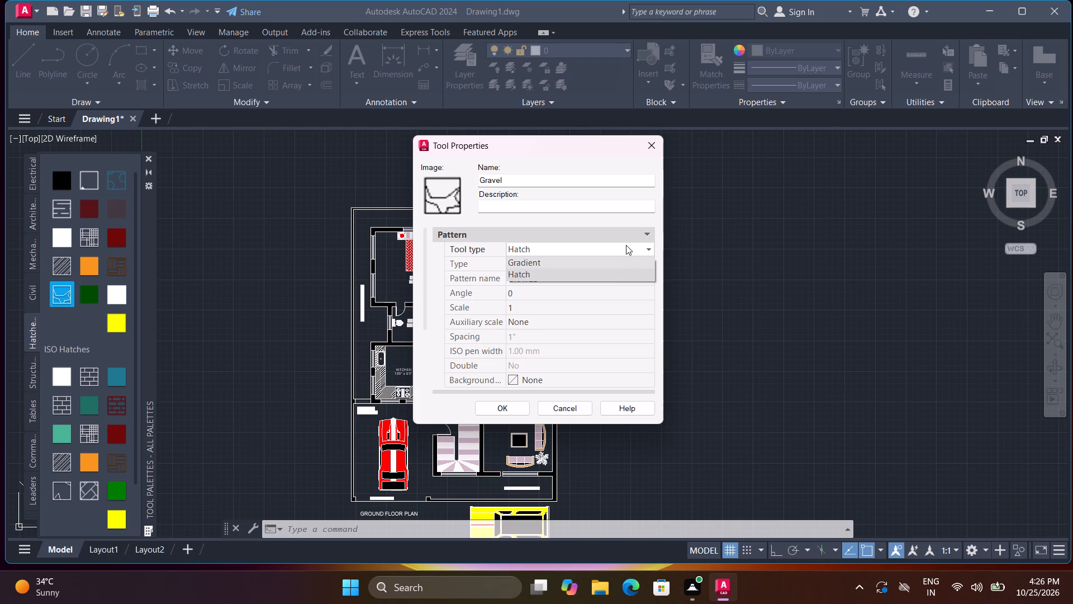
left_click(626, 245)
left_click(623, 281)
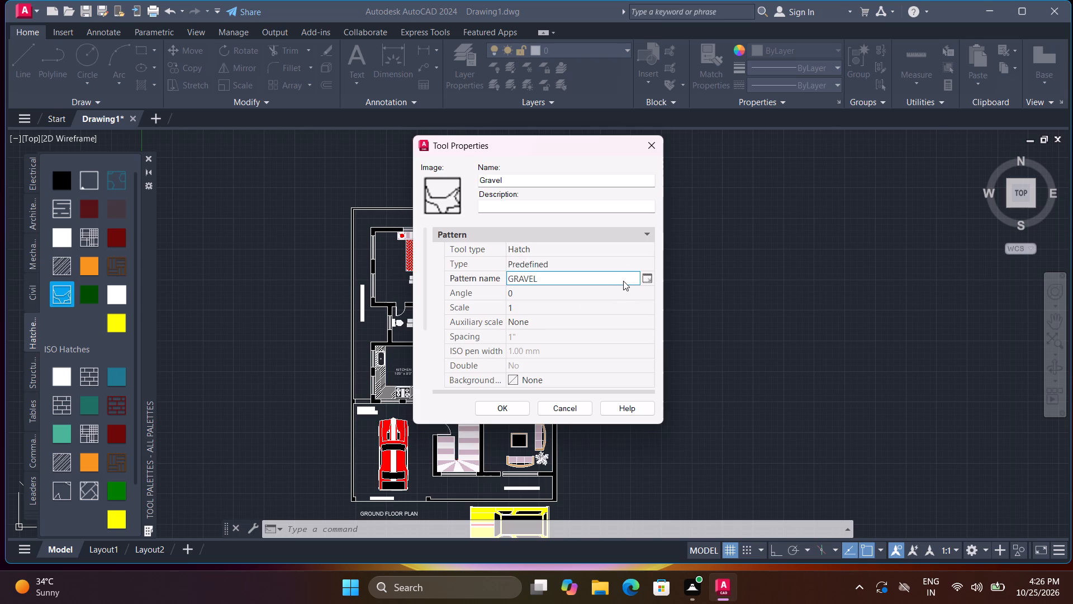
left_click(648, 280)
scroll(576, 318, "down", 4)
scroll(573, 318, "up", 5)
left_click(443, 191)
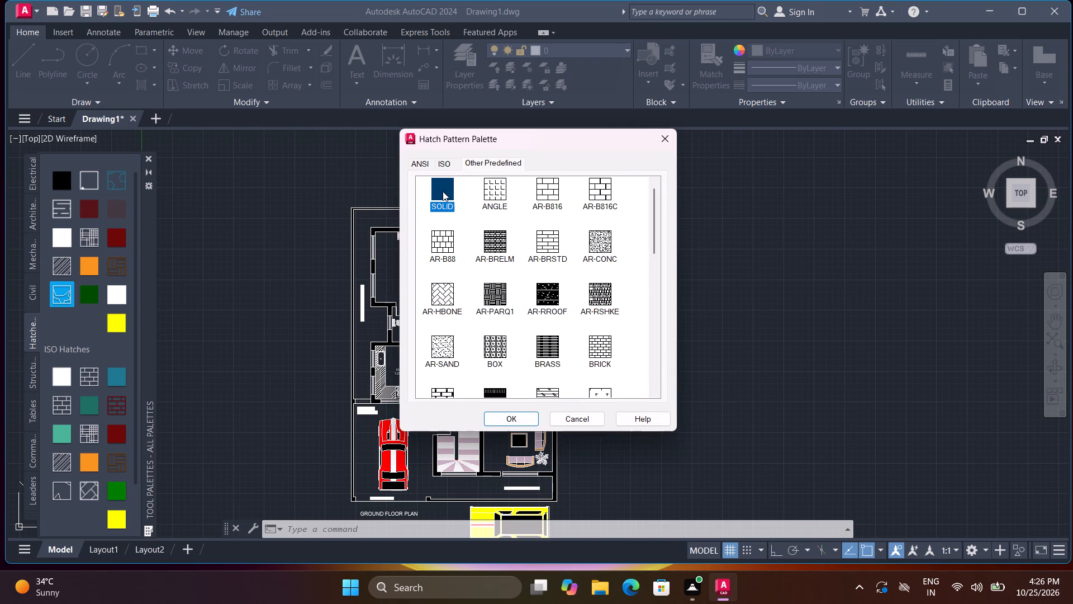
left_click(529, 418)
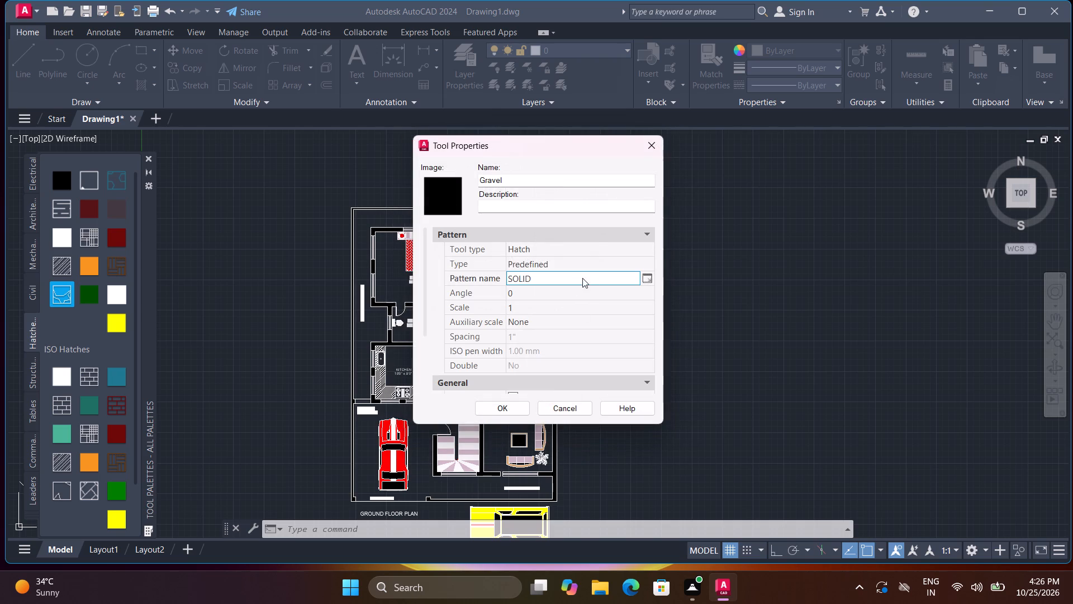
Set the hatch tool's color to index color 8 from the color index palette.
scroll(606, 324, "down", 2)
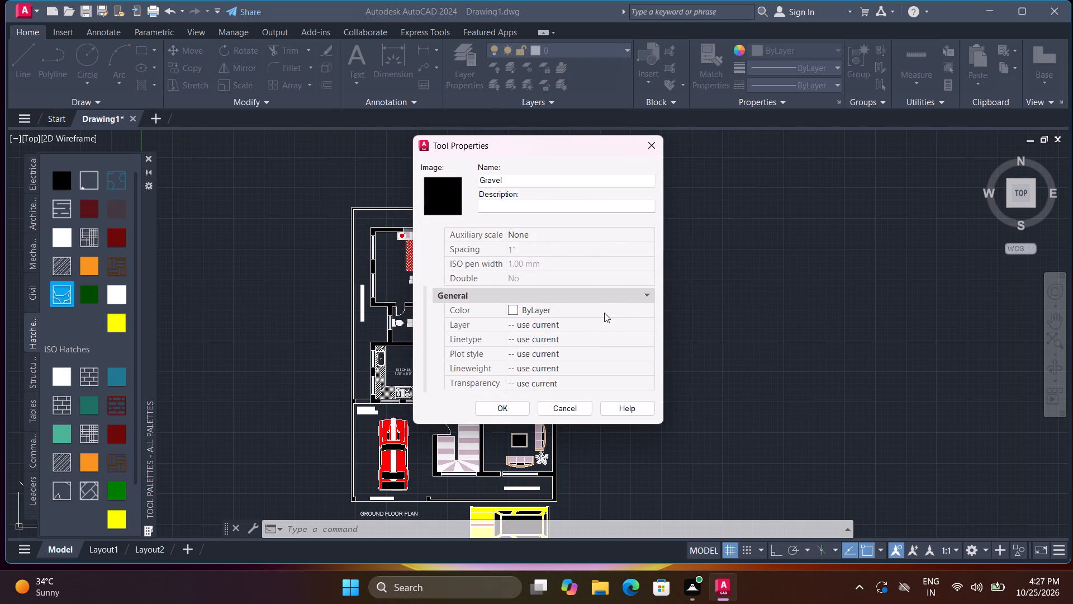
left_click(604, 313)
left_click(650, 312)
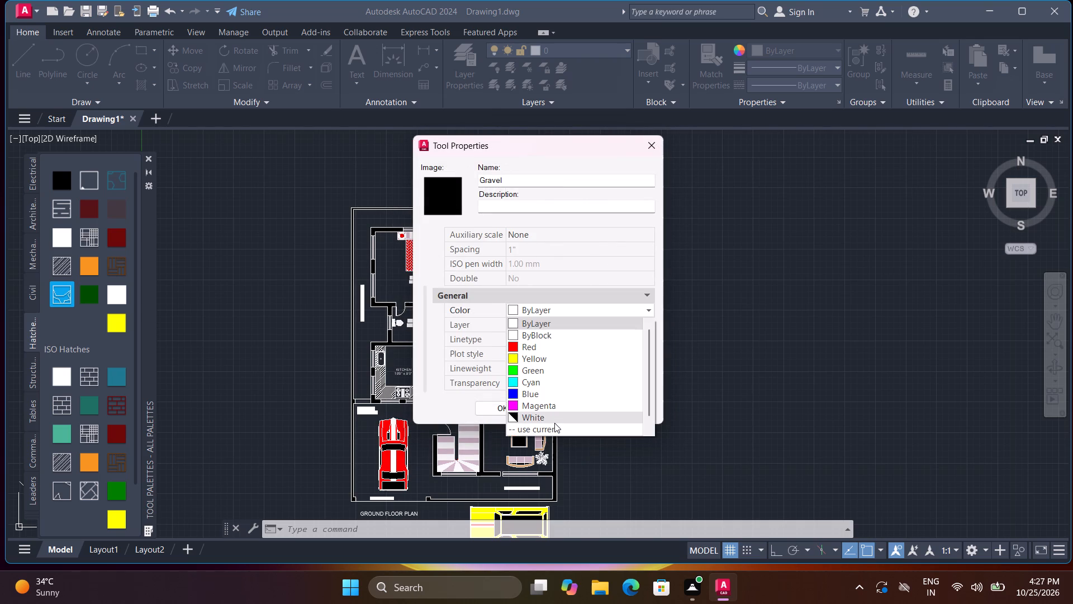
left_click(557, 434)
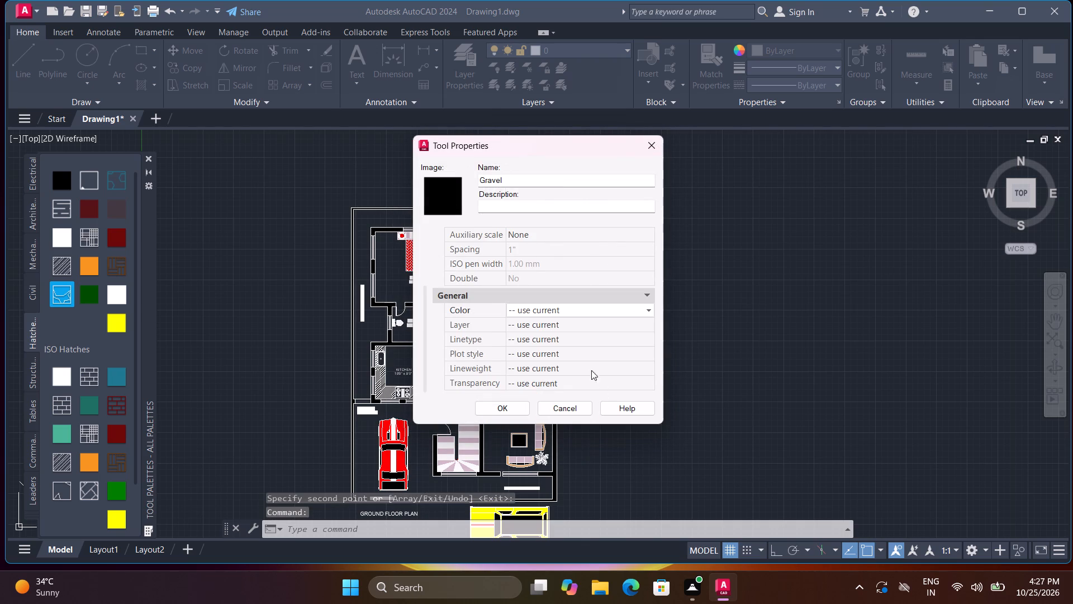
left_click(584, 306)
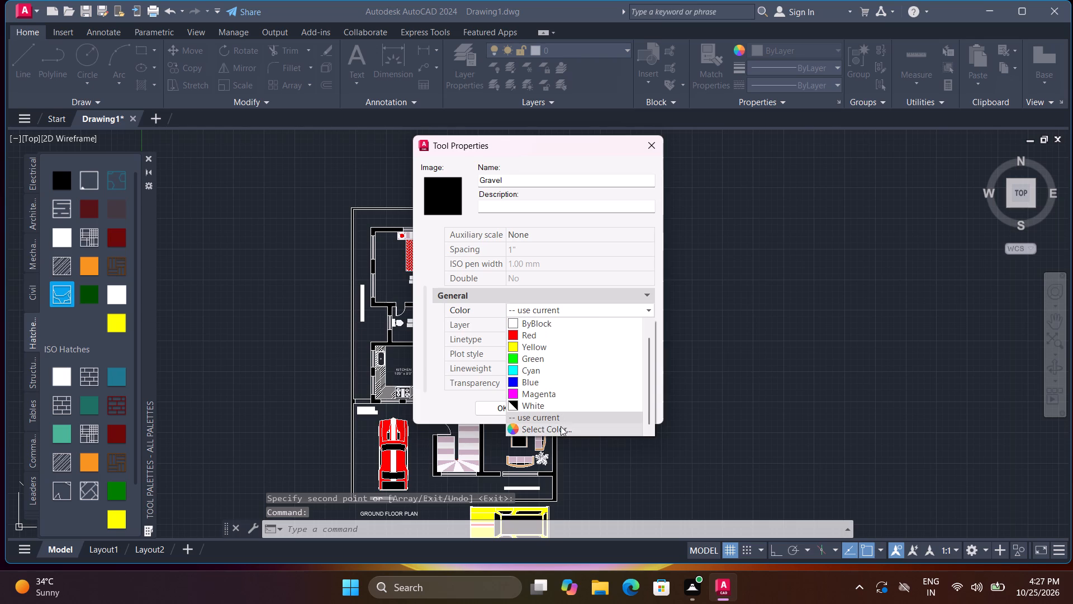
left_click(561, 426)
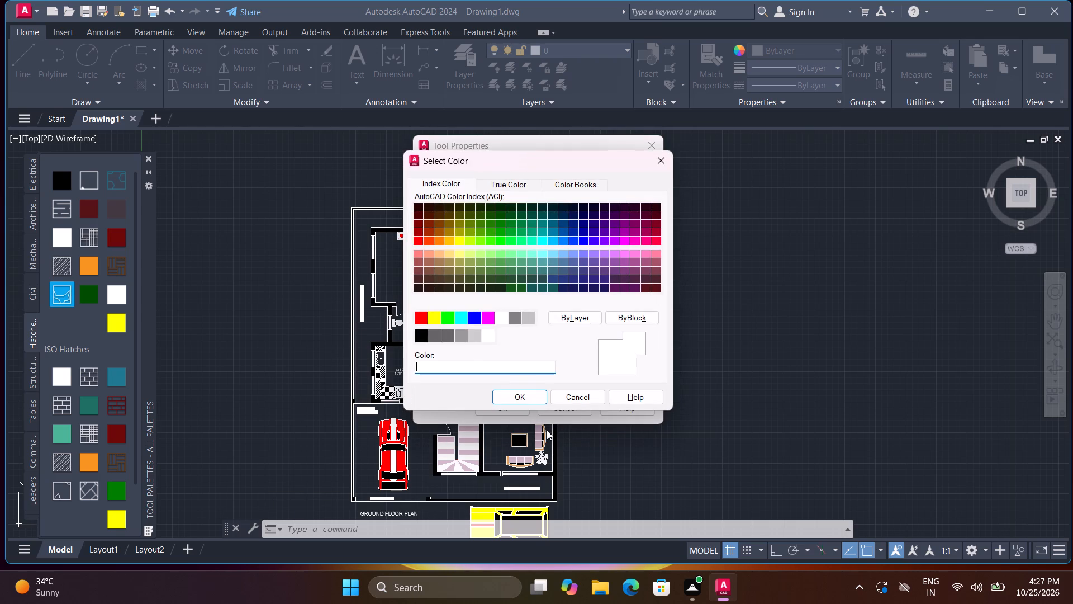
left_click(533, 324)
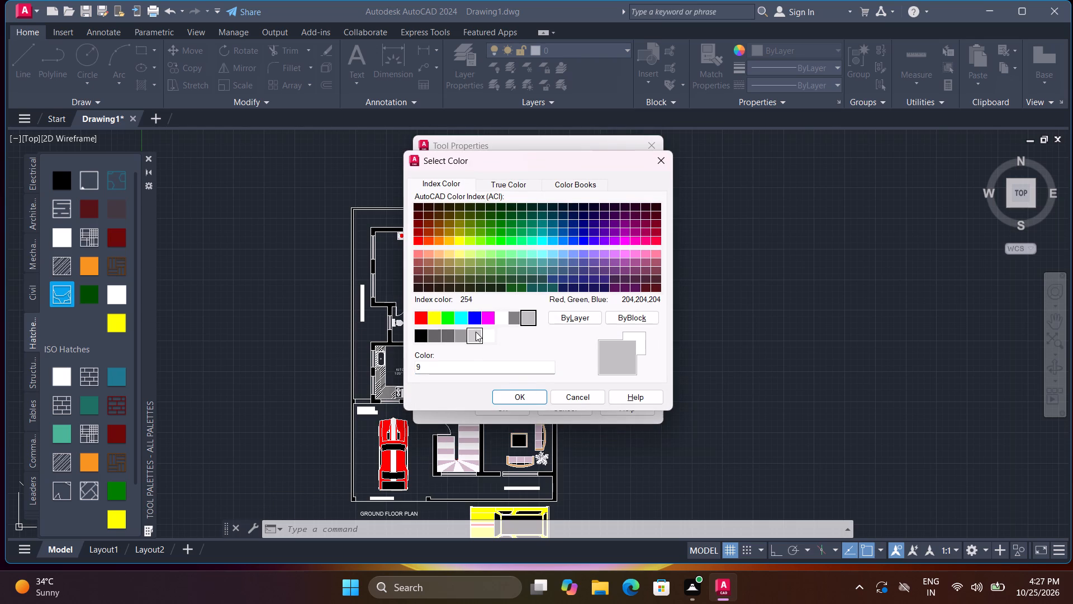
left_click(471, 334)
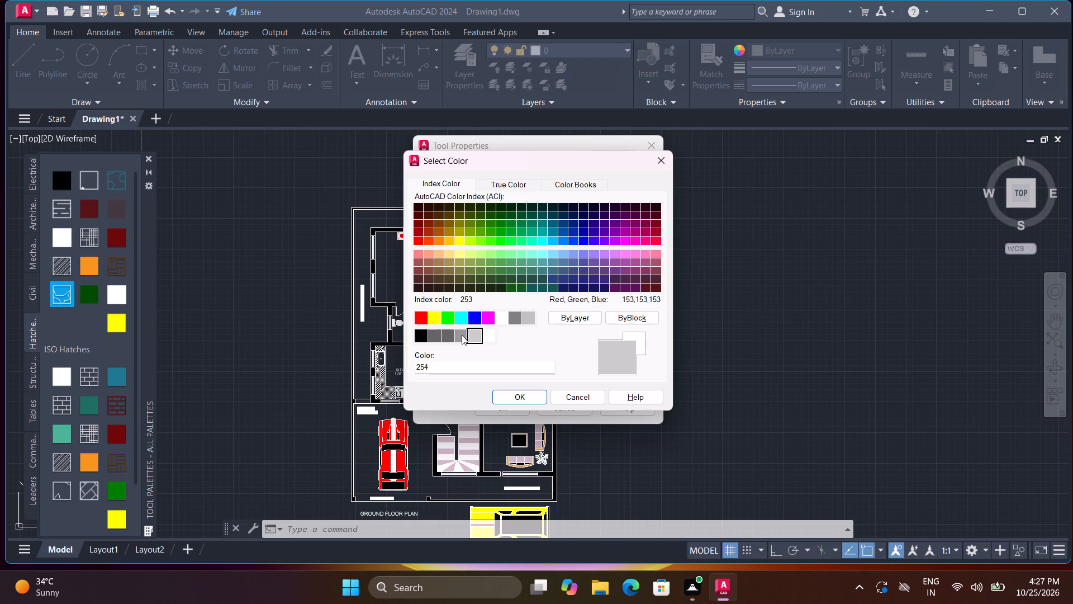
left_click(462, 335)
left_click(452, 337)
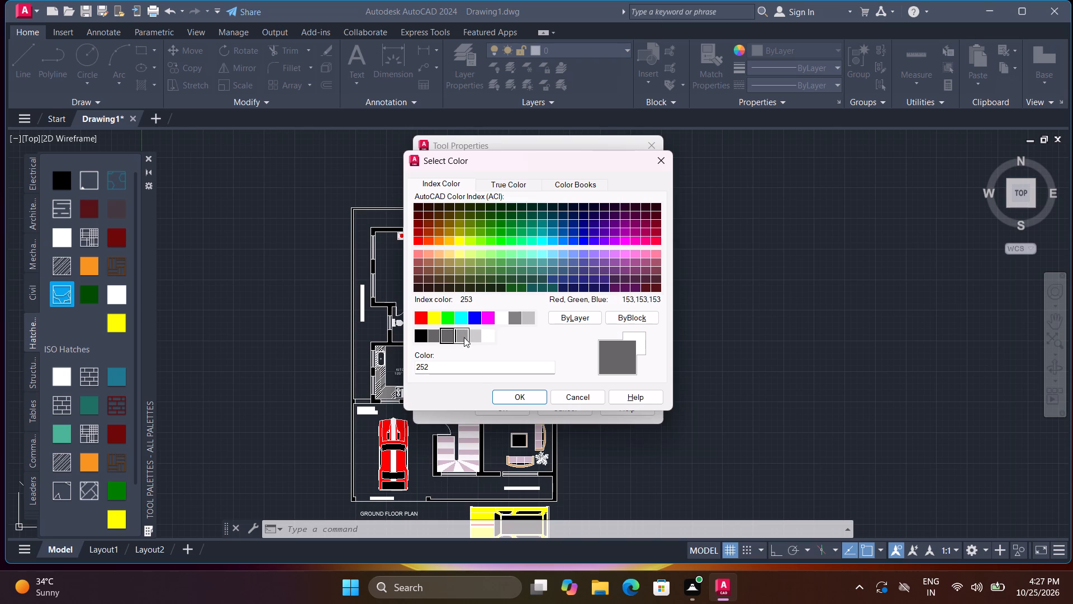
left_click(470, 337)
left_click(520, 318)
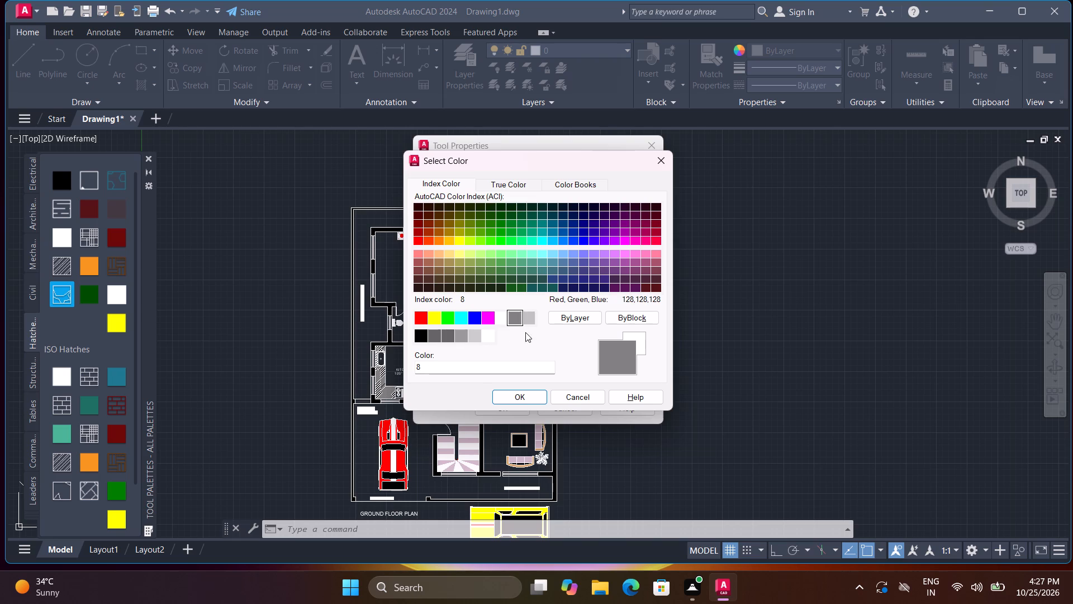
left_click(531, 399)
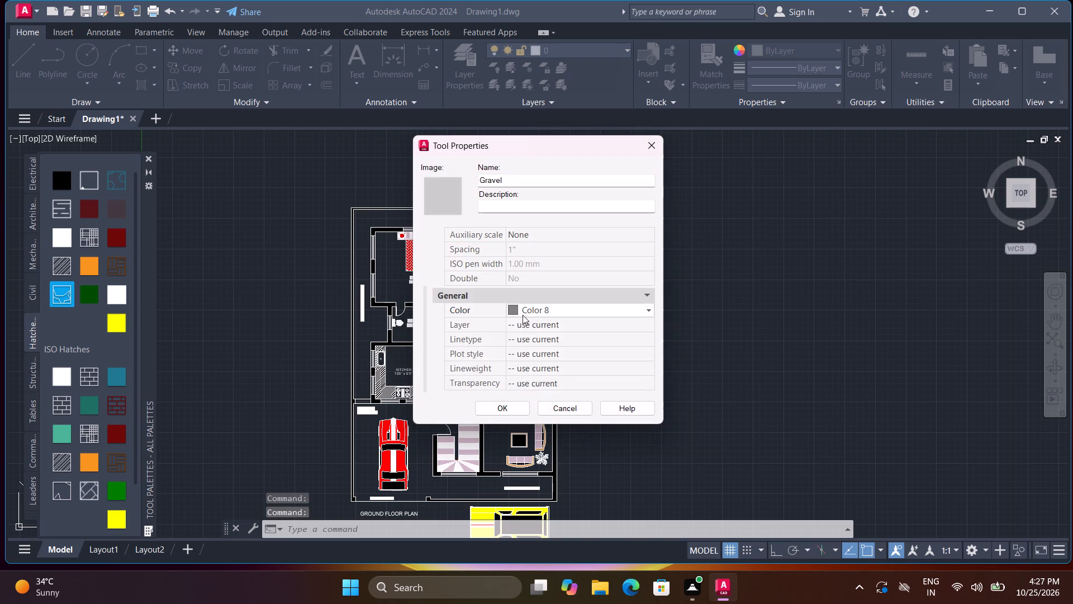
Rename the Gravel hatch tool as GRAY and apply its tool properties.
scroll(529, 256, "up", 5)
left_click_drag(546, 182, 463, 171)
type("GRAY")
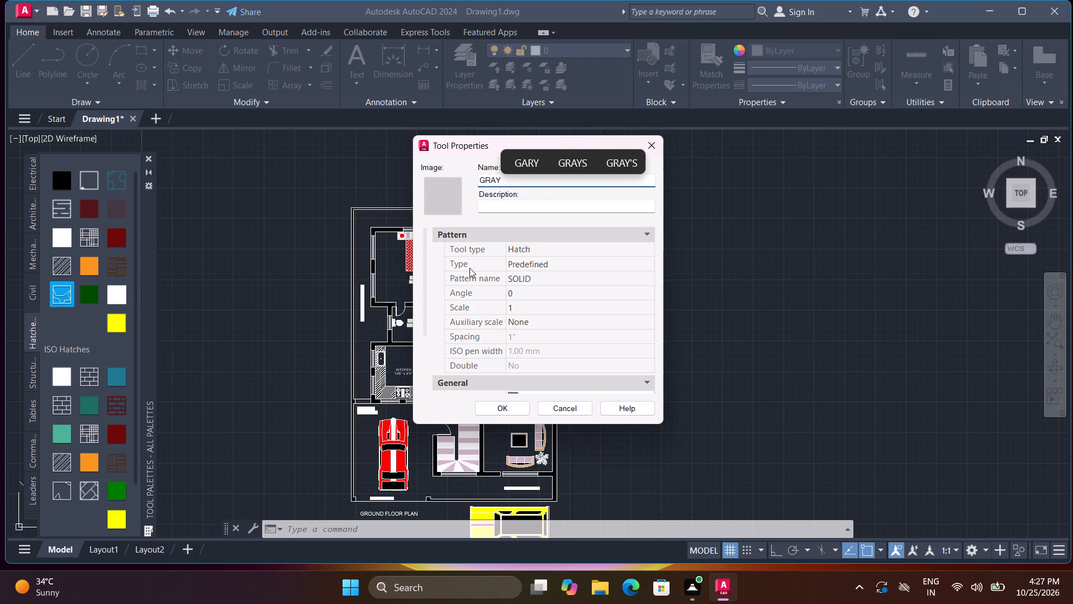
left_click(507, 410)
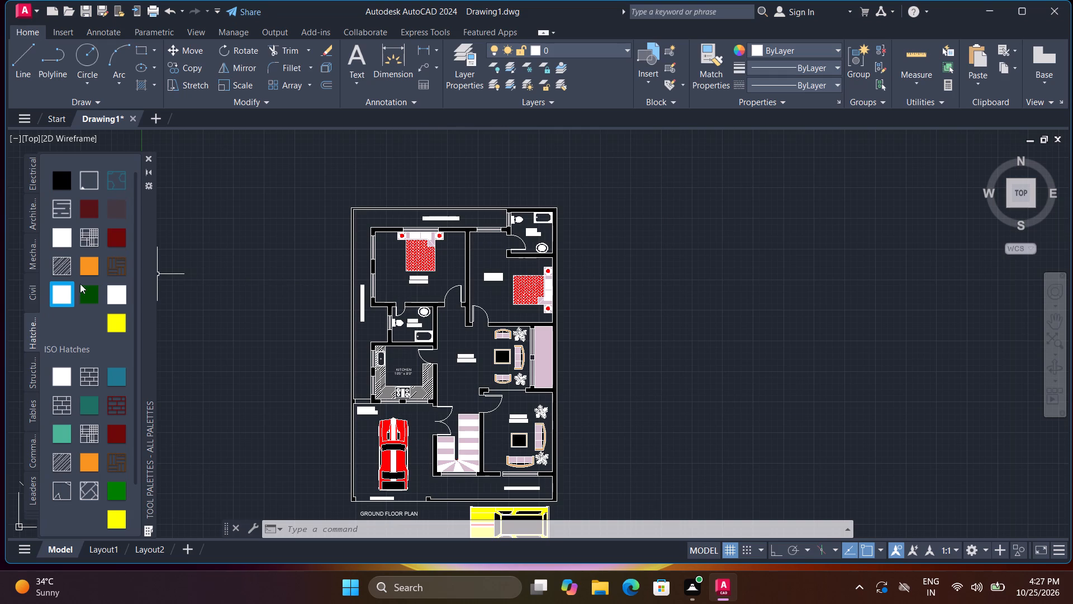
Update the tool image of the GRAY hatch tool.
right_click(53, 296)
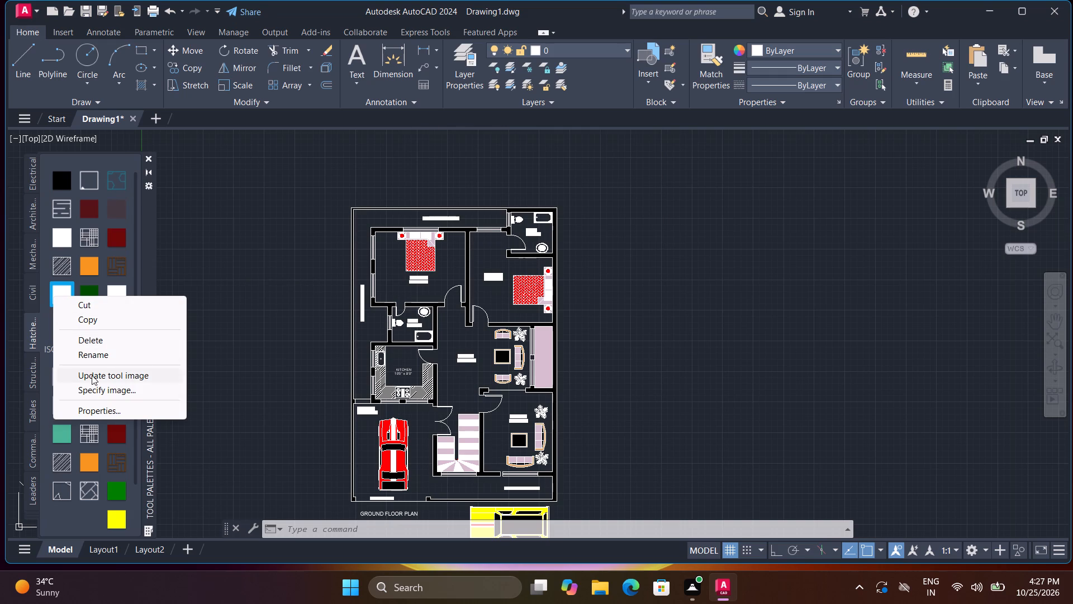
left_click(92, 379)
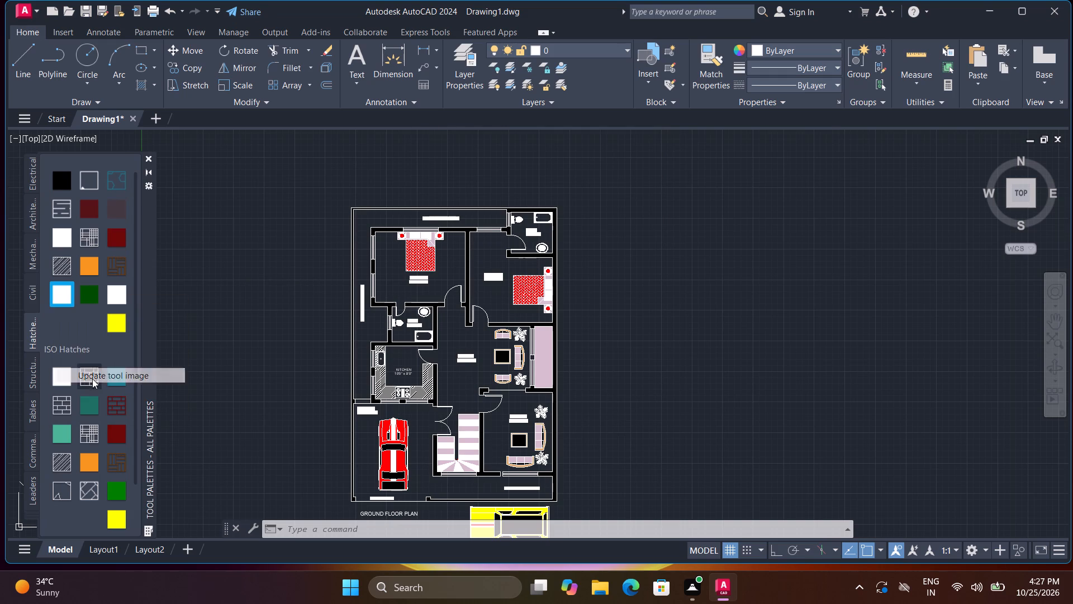
right_click(67, 298)
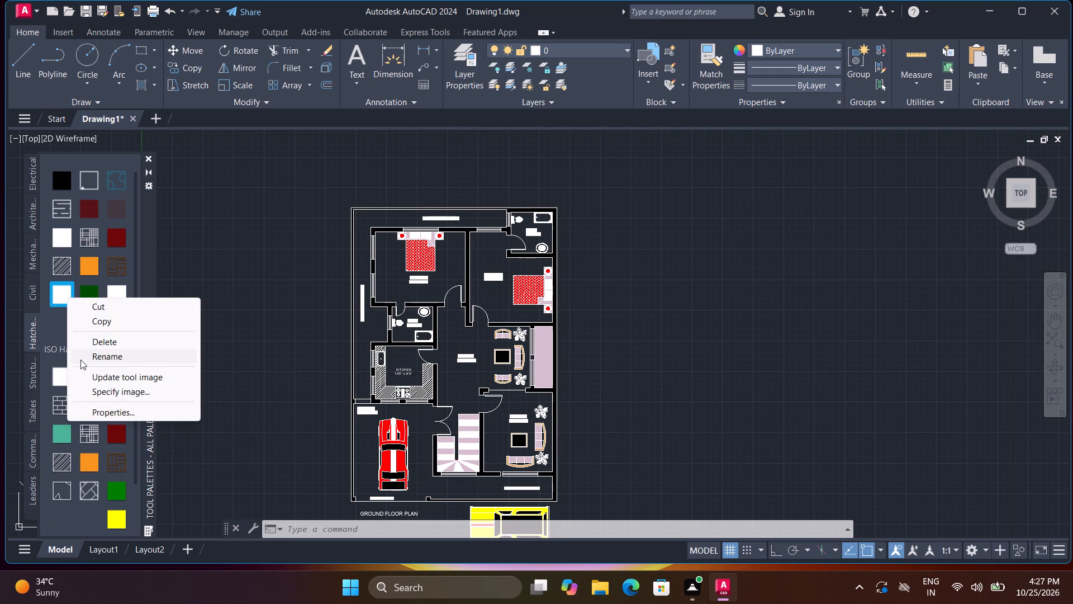
left_click(61, 321)
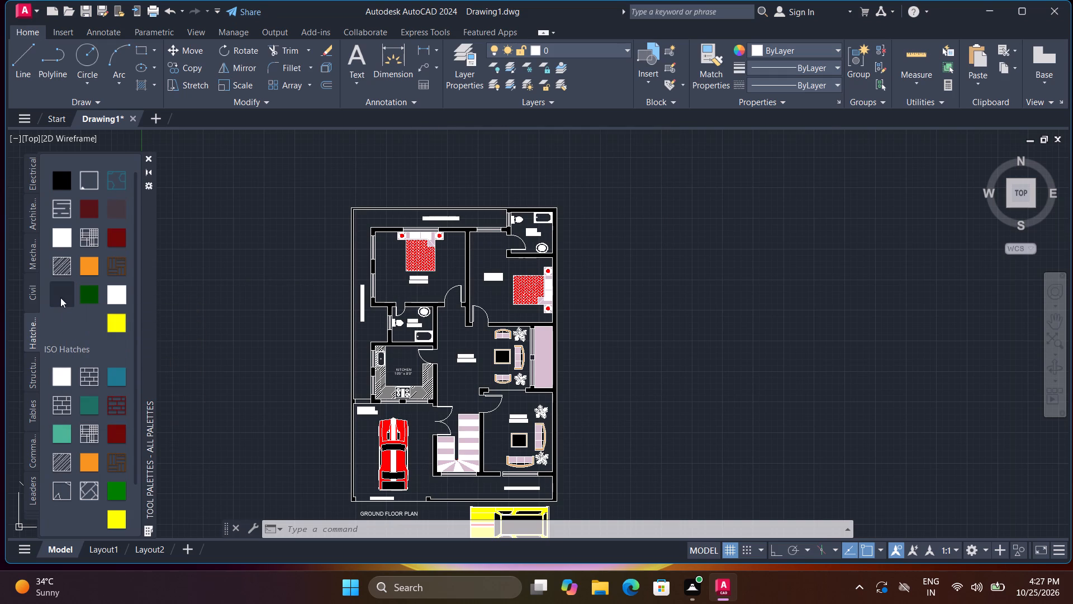
Fill the parking, front lawn and drawing room area, plus the lounge, with the solid GRAY hatch.
left_click(60, 298)
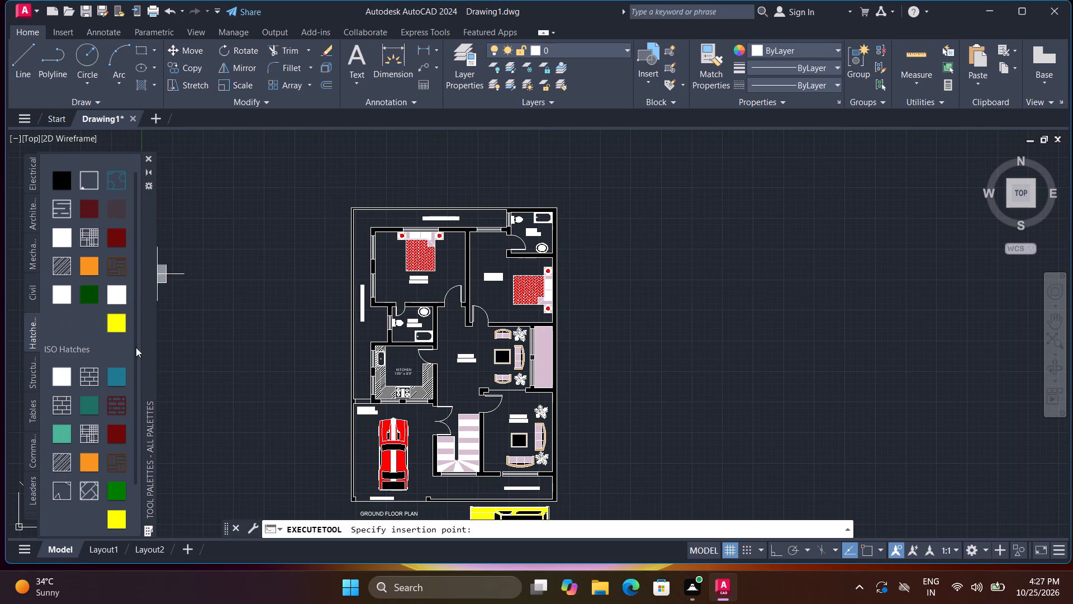
middle_click_drag(243, 378, 200, 314)
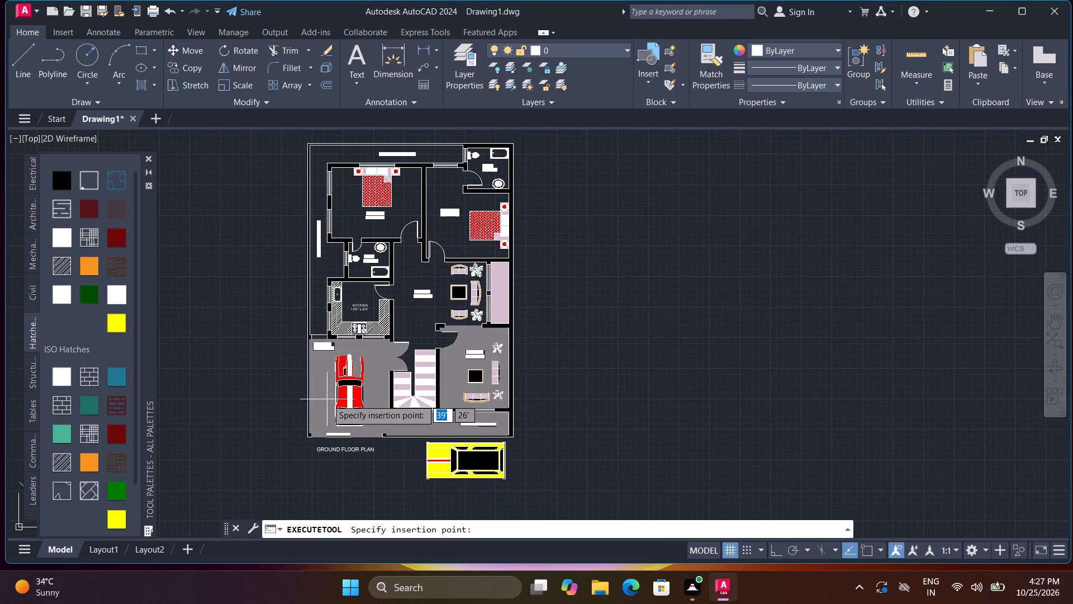
scroll(328, 399, "up", 2)
left_click(328, 399)
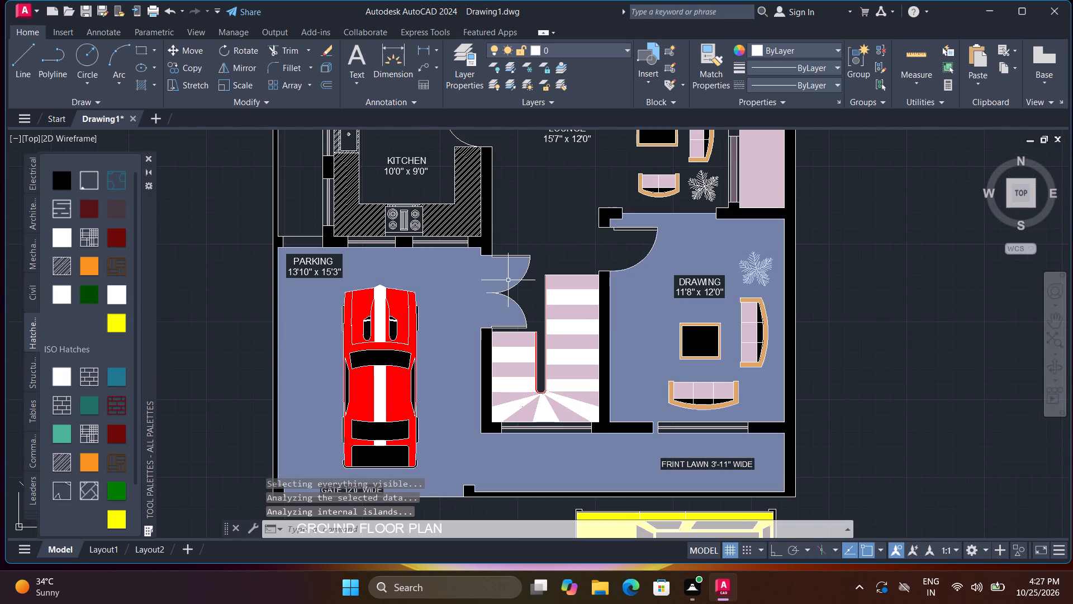
key("space")
left_click(534, 222)
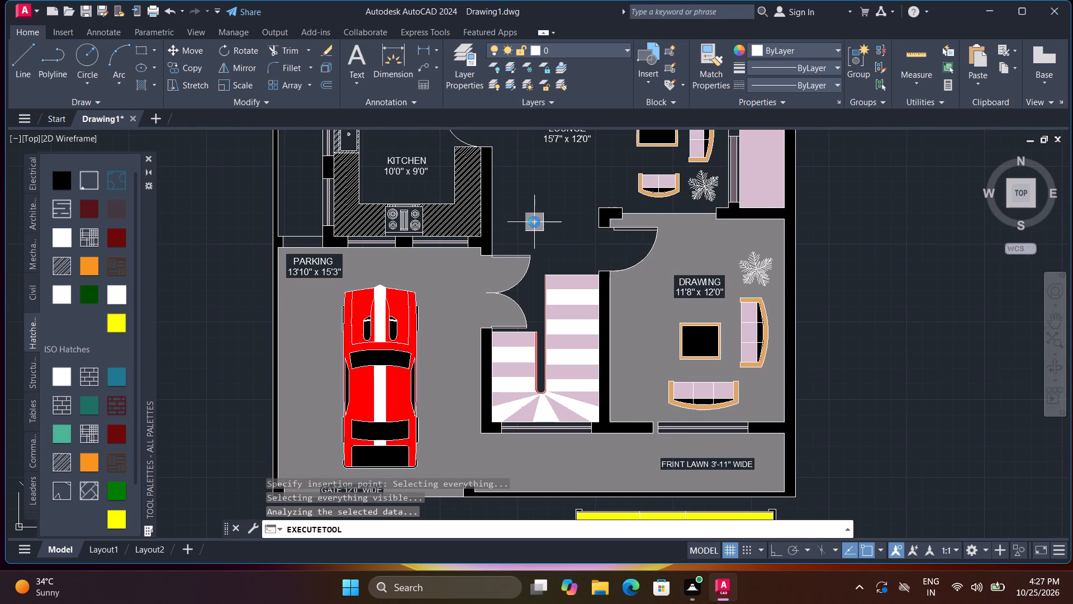
Fill the kitchen floor and the 7'0" x 6'0" bath with the solid GRAY hatch.
scroll(534, 222, "down", 1)
middle_click_drag(554, 249, 607, 368)
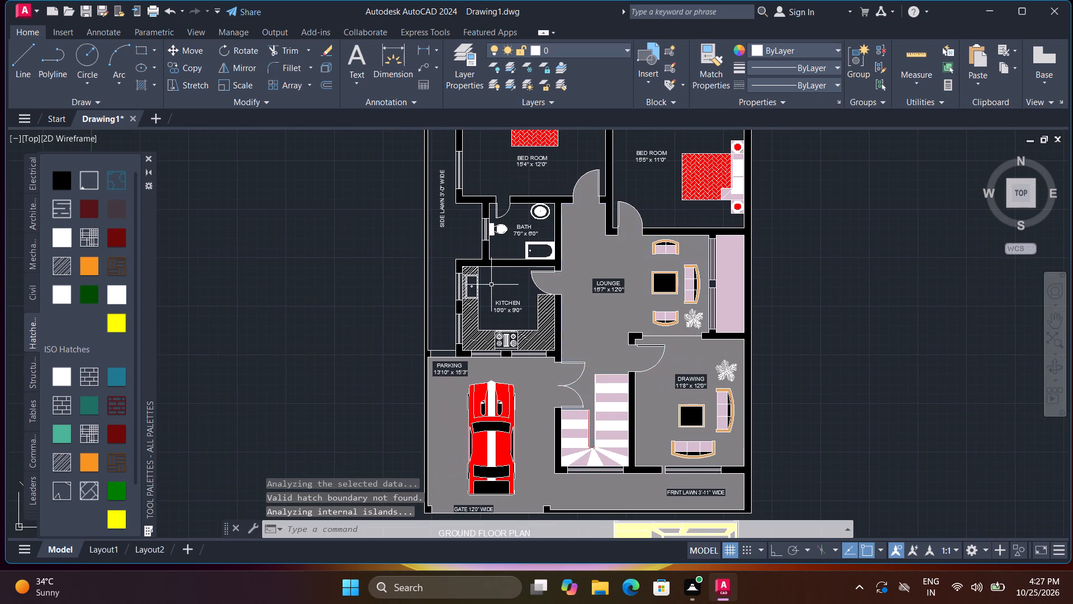
key("space")
left_click(491, 285)
key("space")
left_click(502, 248)
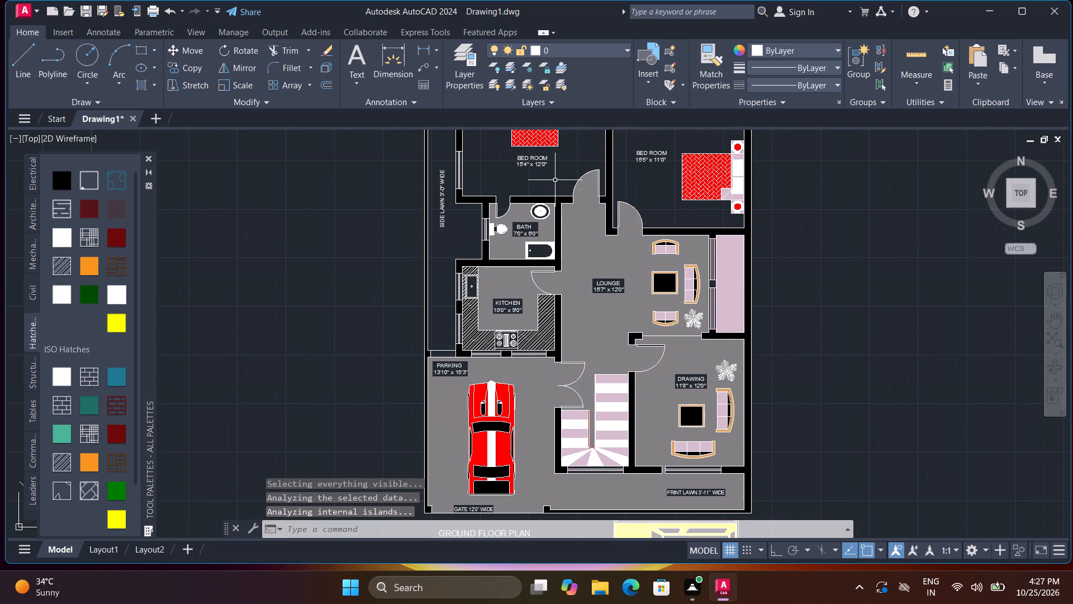
Fill both bedrooms and the 7'0" x 7'0" bath with the solid GRAY hatch.
middle_click_drag(556, 181, 576, 259)
key("space")
left_click(586, 244)
key("space")
left_click(654, 207)
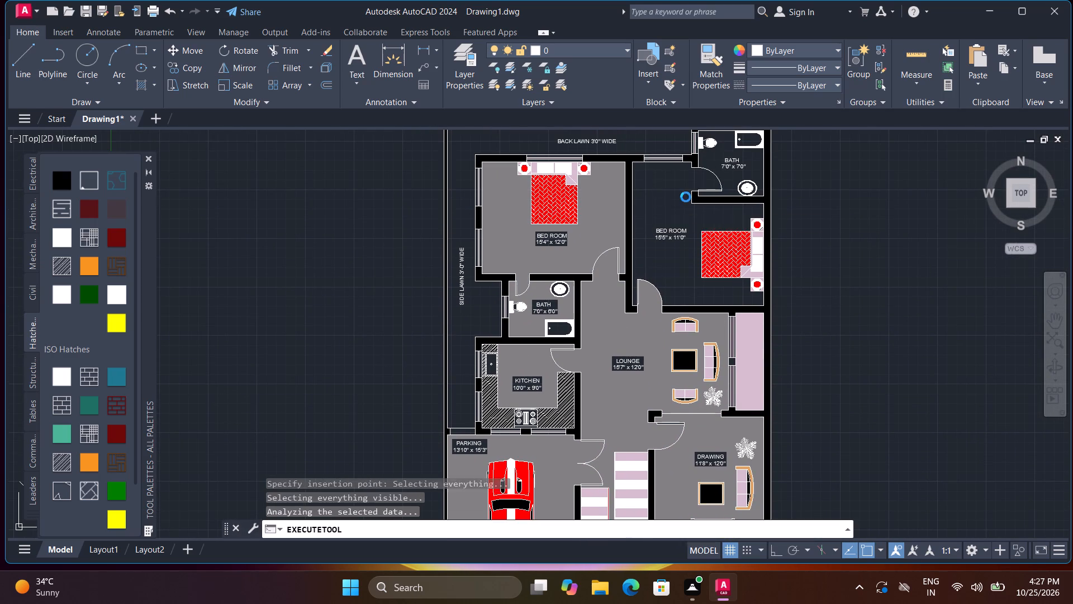
key("space")
left_click(753, 171)
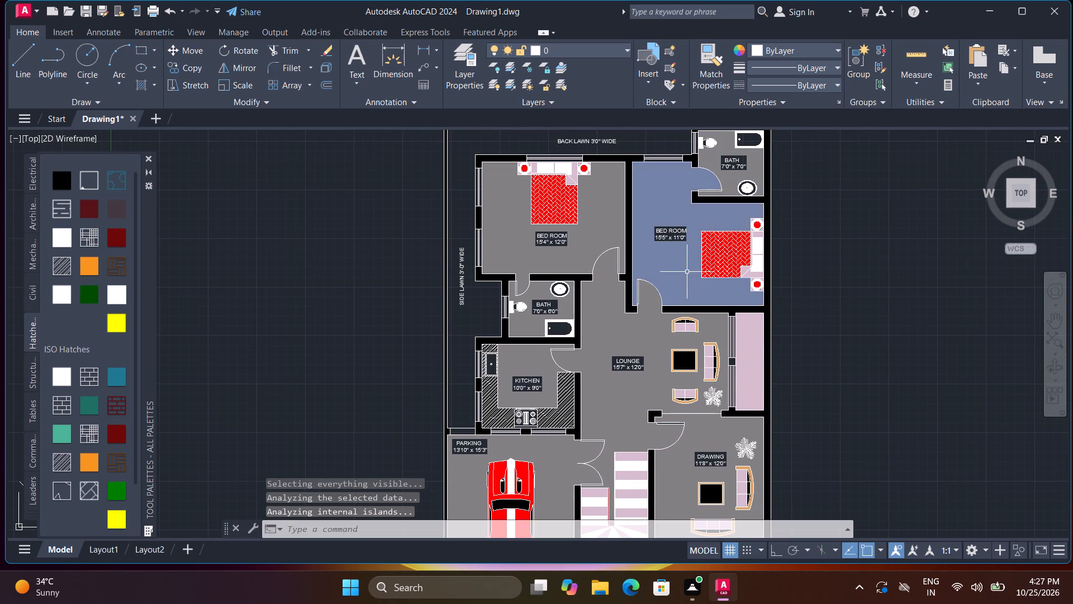
Fill the connected side lawn and back lawn strip with the solid GRAY hatch.
middle_click_drag(679, 269, 652, 240)
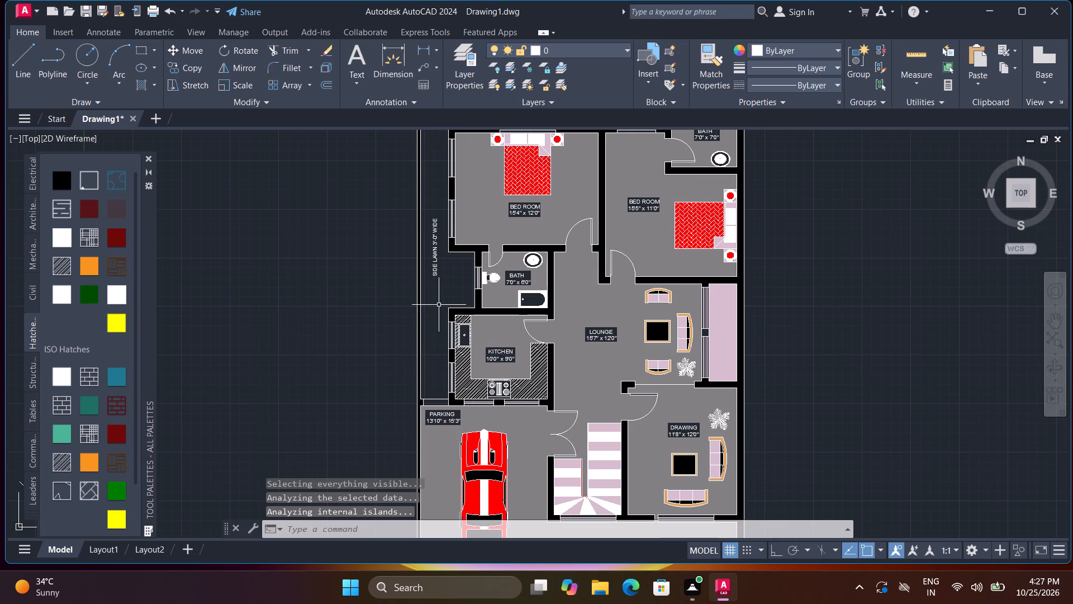
key("space")
left_click(439, 305)
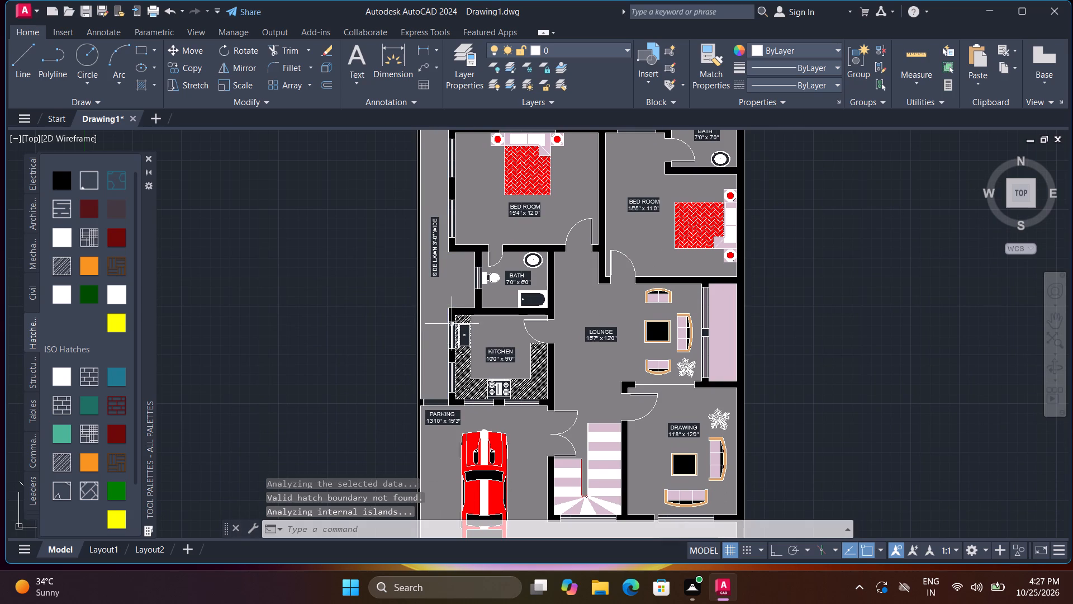
Apply the herringbone ISO hatch over the gray floors of both baths.
middle_click_drag(452, 312, 449, 356)
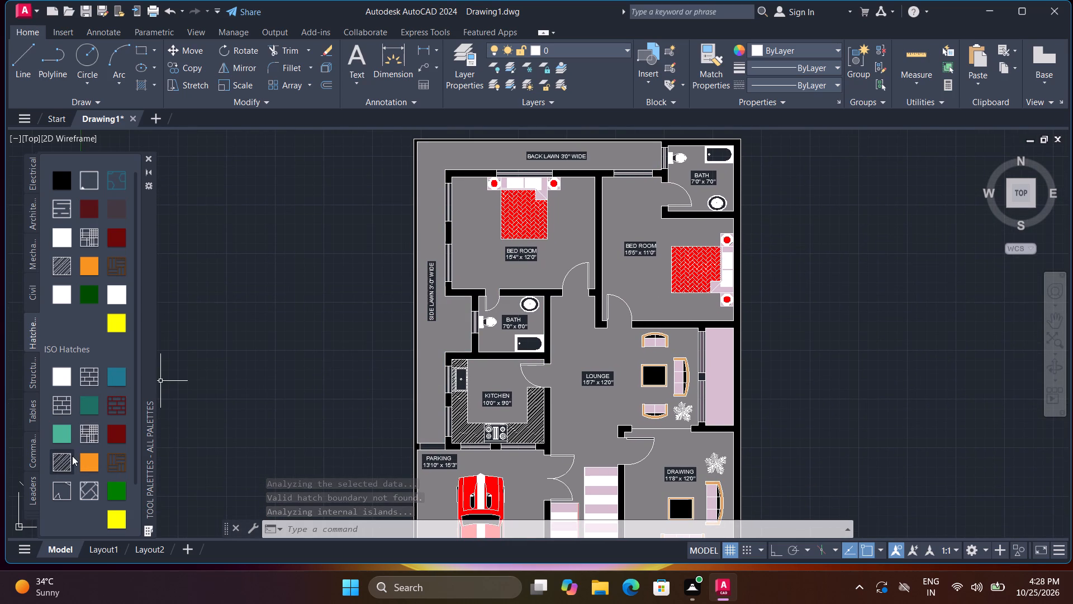
left_click(88, 489)
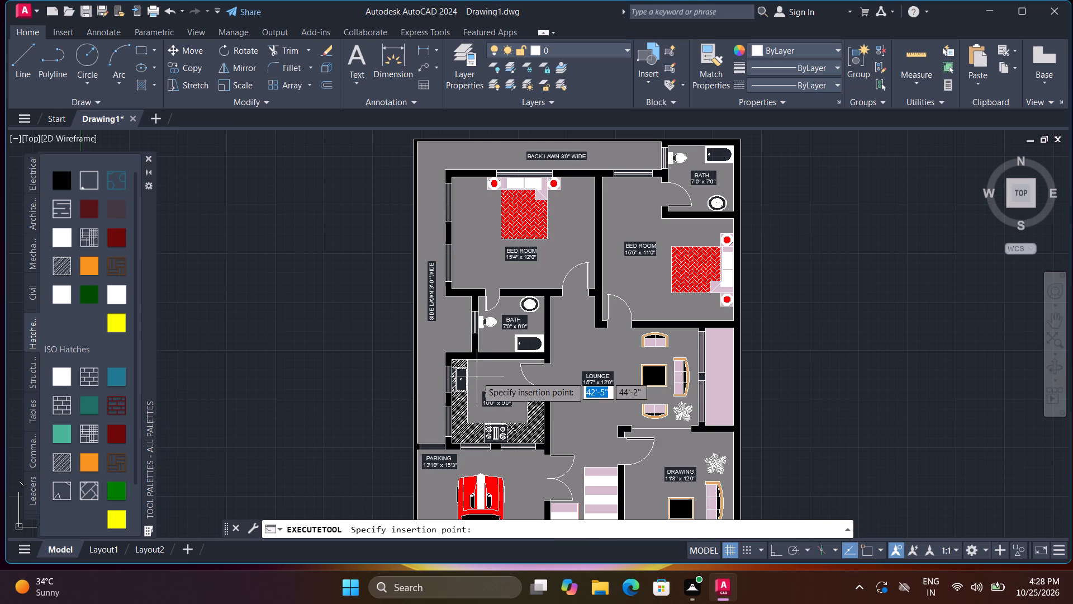
left_click(498, 338)
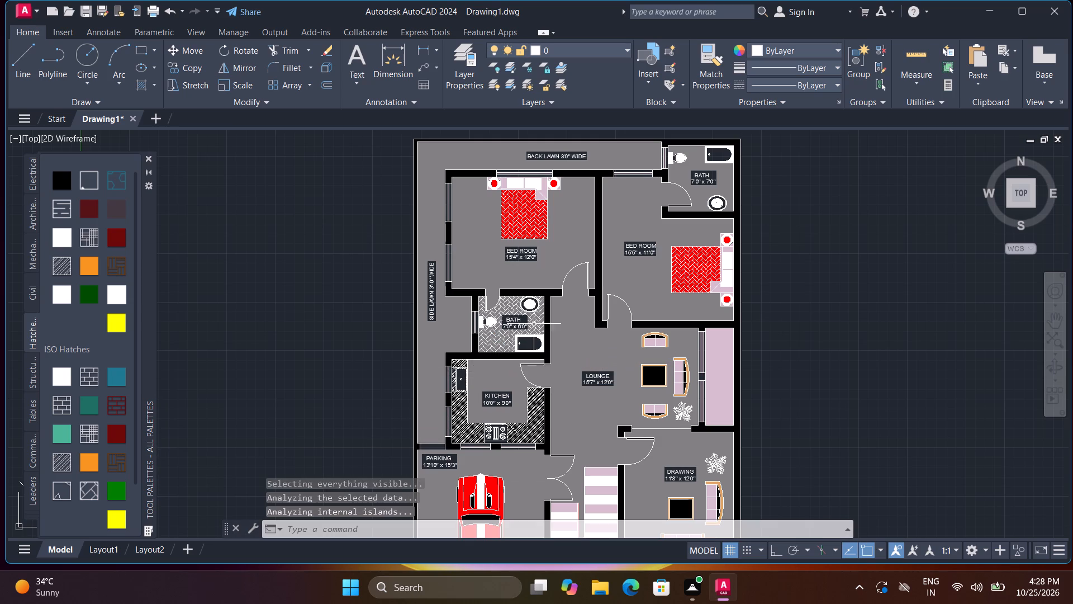
key("space")
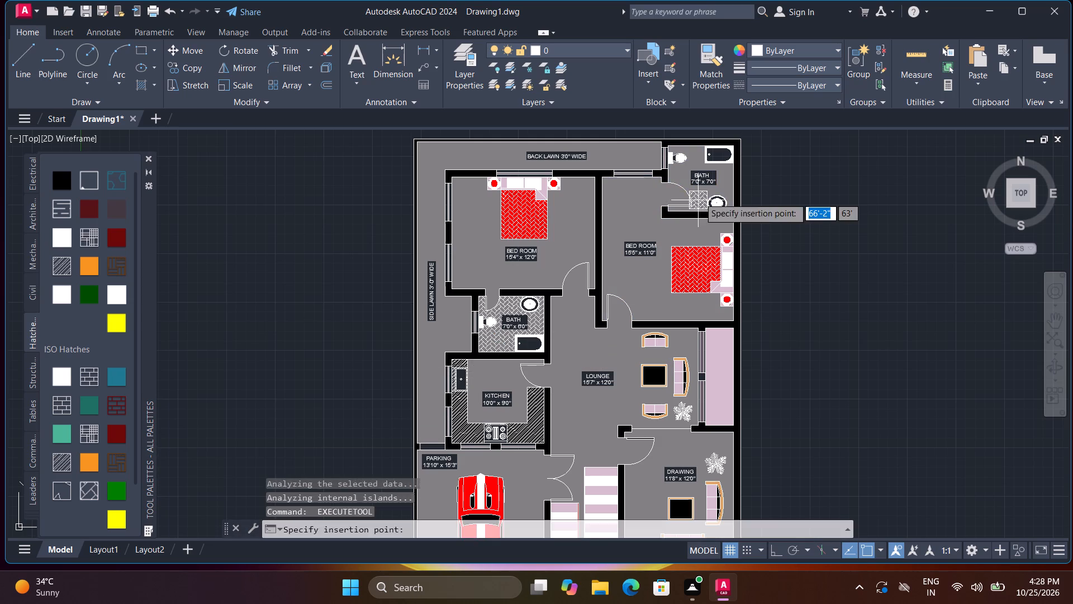
left_click(703, 192)
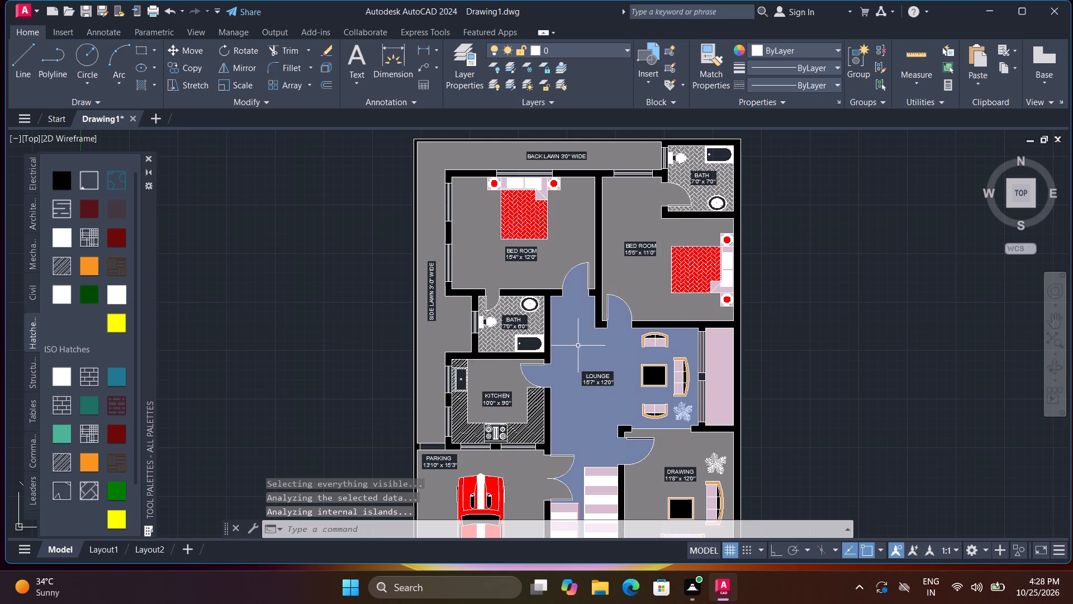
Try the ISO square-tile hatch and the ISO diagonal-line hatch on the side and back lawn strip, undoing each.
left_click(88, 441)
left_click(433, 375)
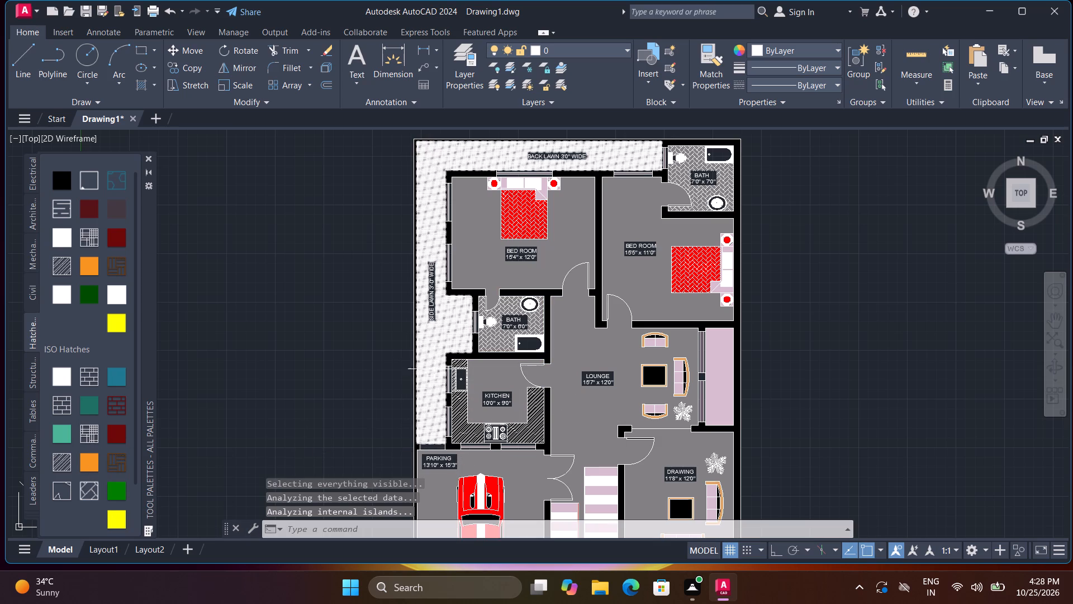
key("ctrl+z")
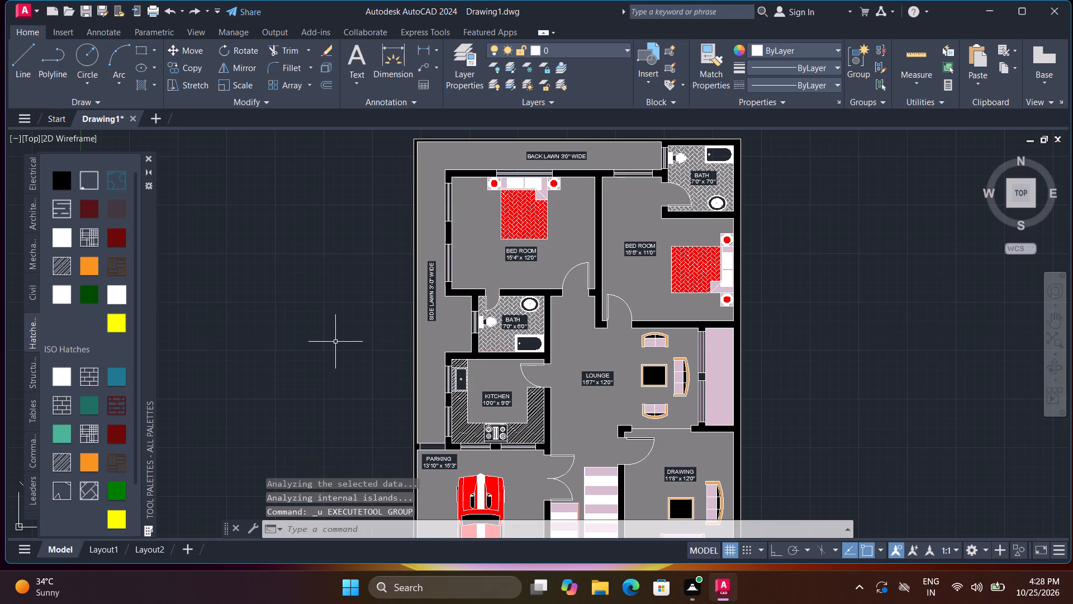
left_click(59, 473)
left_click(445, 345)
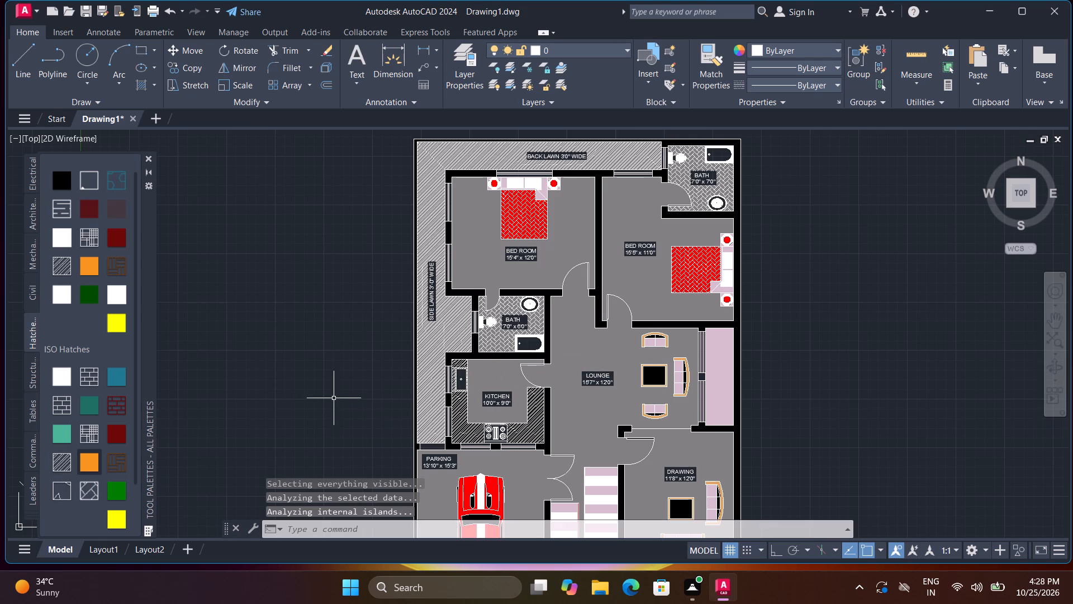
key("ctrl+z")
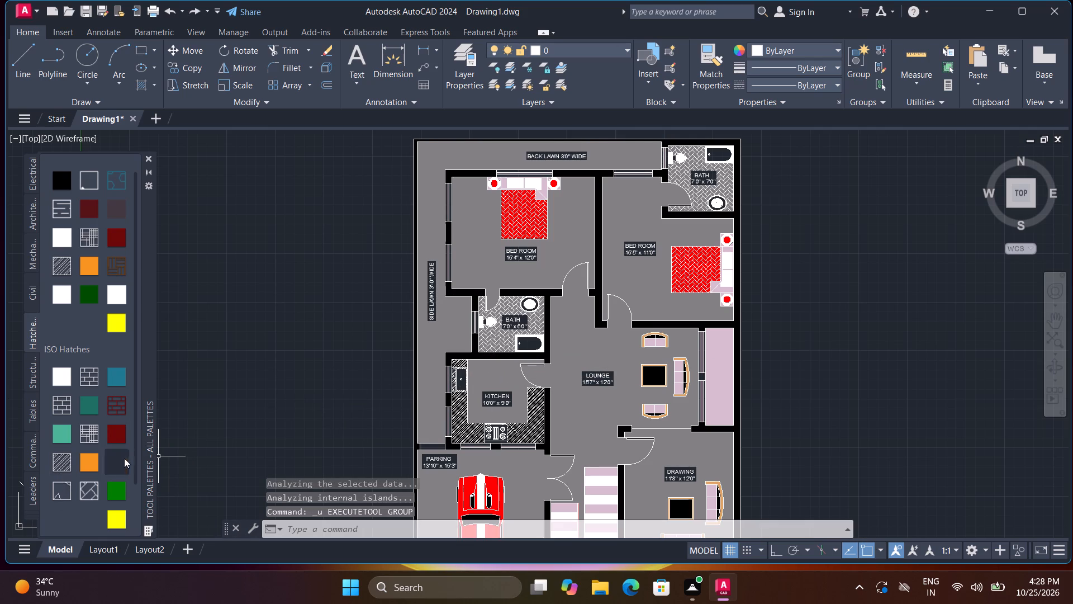
Apply the brown parquet ISO hatch over the gray side lawn and back lawn strip.
left_click(125, 468)
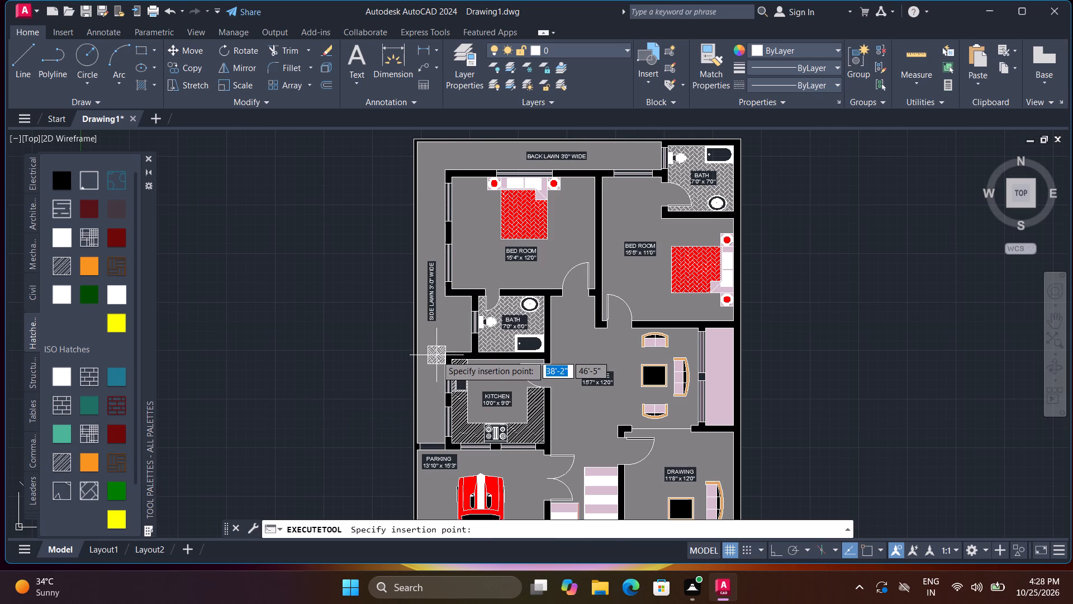
left_click(436, 354)
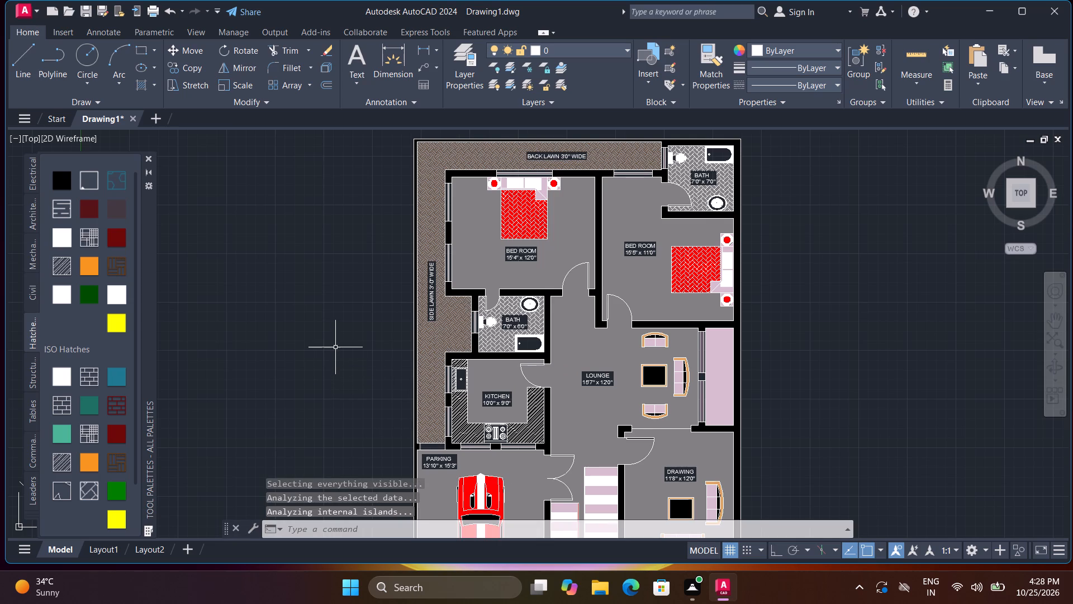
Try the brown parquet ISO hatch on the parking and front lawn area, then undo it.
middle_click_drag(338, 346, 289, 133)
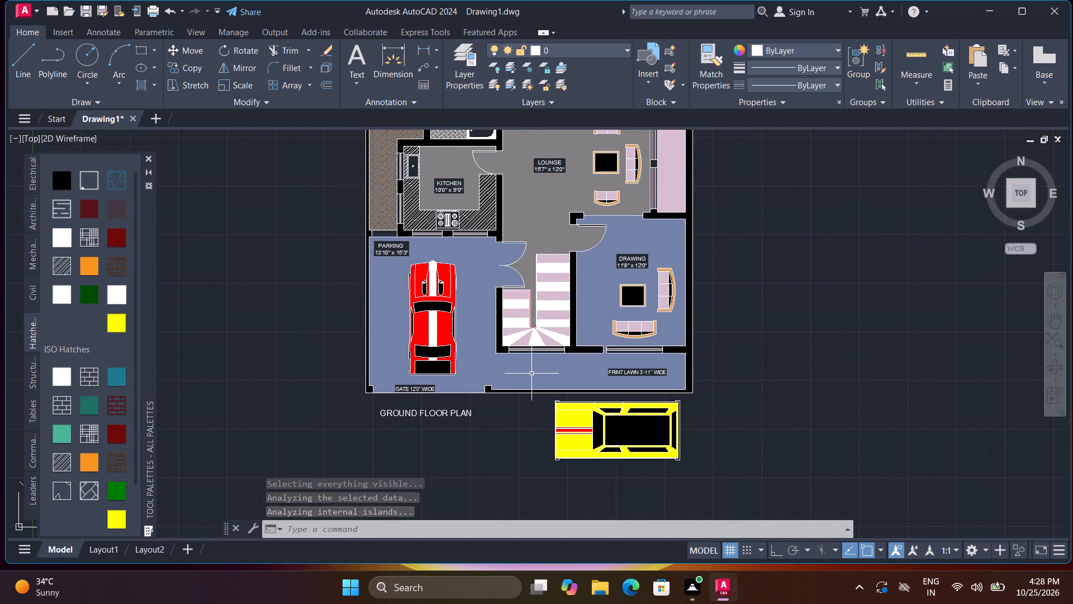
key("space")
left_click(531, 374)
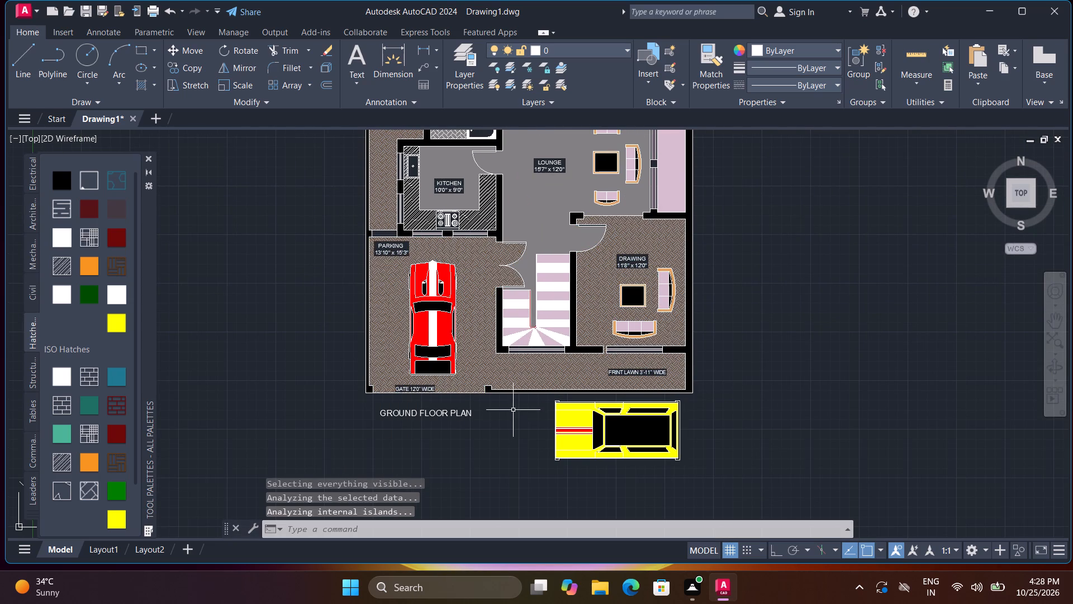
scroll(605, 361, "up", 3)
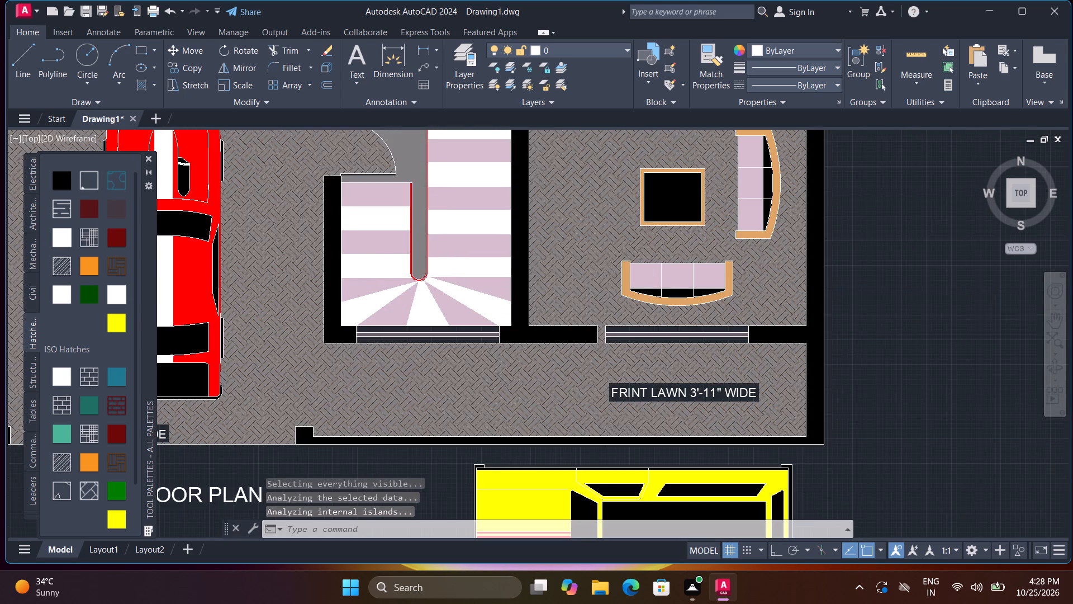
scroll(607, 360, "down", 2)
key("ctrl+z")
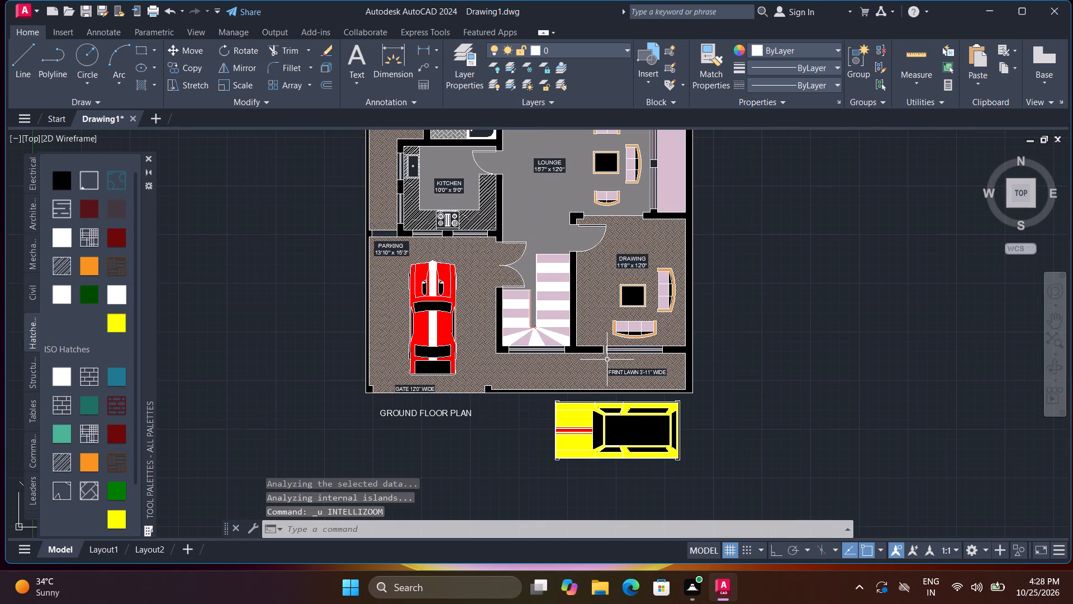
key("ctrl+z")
Close the gap beside the drawing room's front window by trimming its end line and extending its frame lines to the wall.
scroll(607, 360, "up", 3)
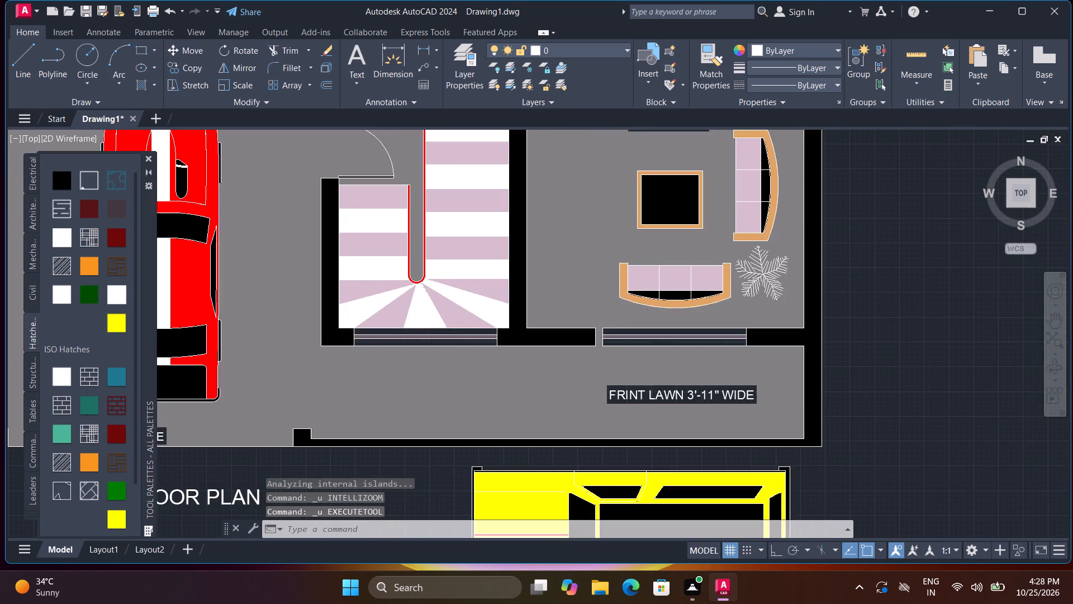
key("Escape")
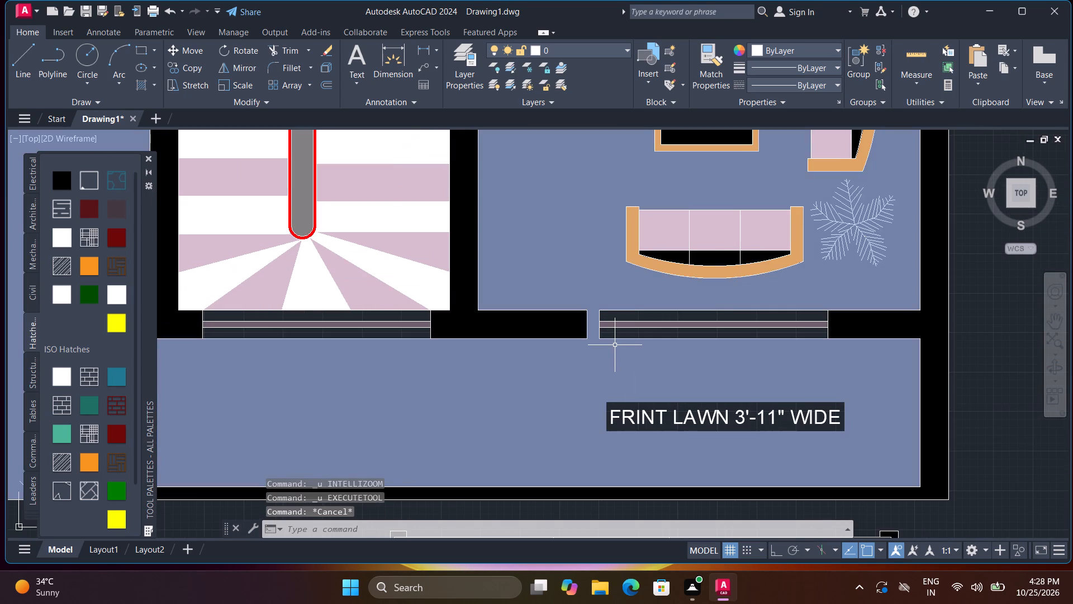
type("TR")
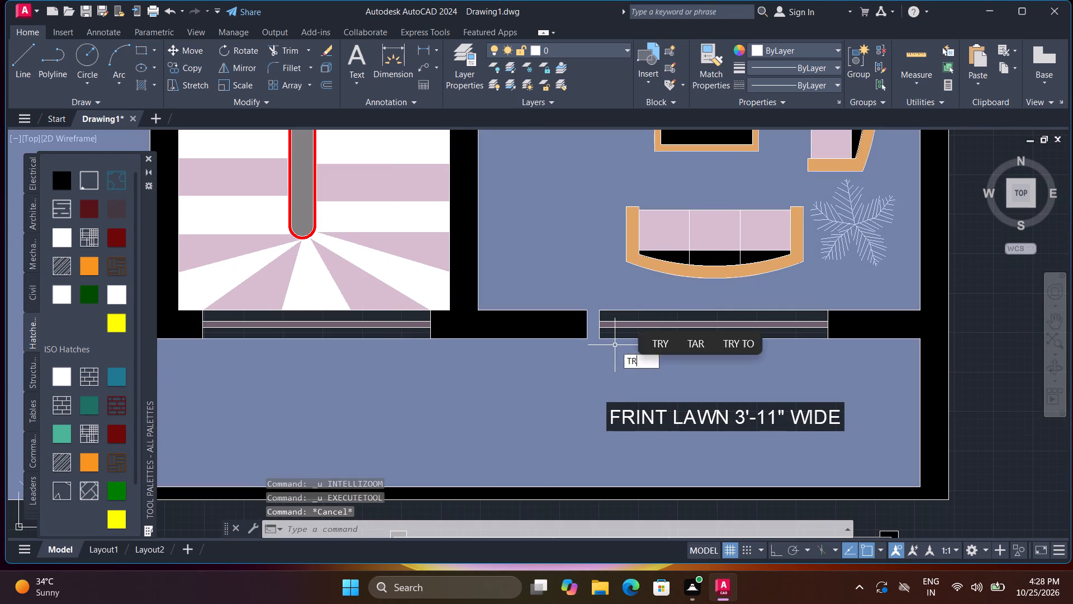
key("space")
left_click(600, 325)
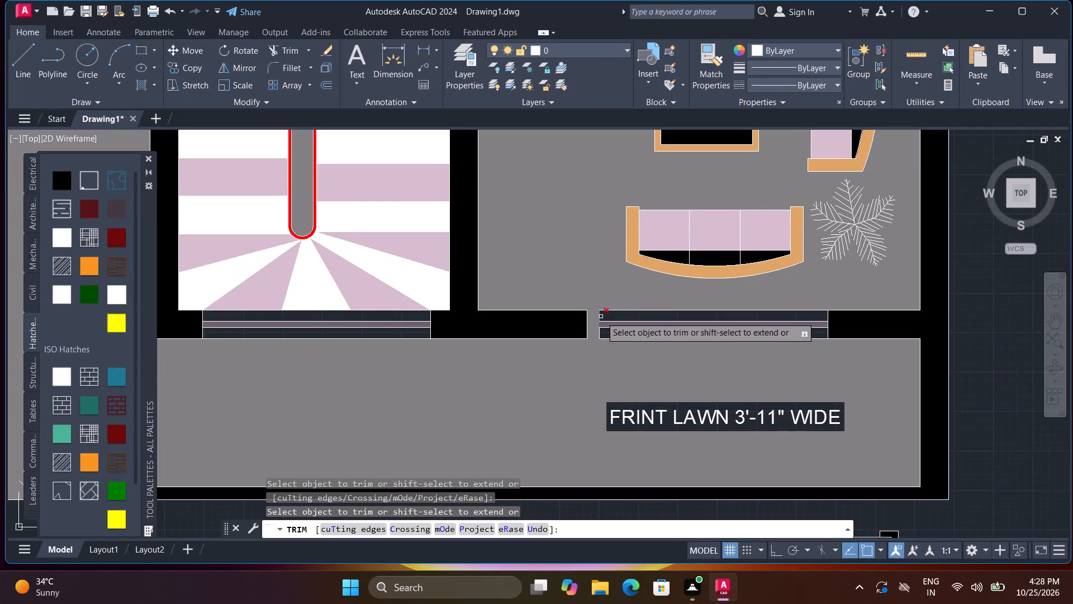
left_click(600, 315)
left_click(601, 332)
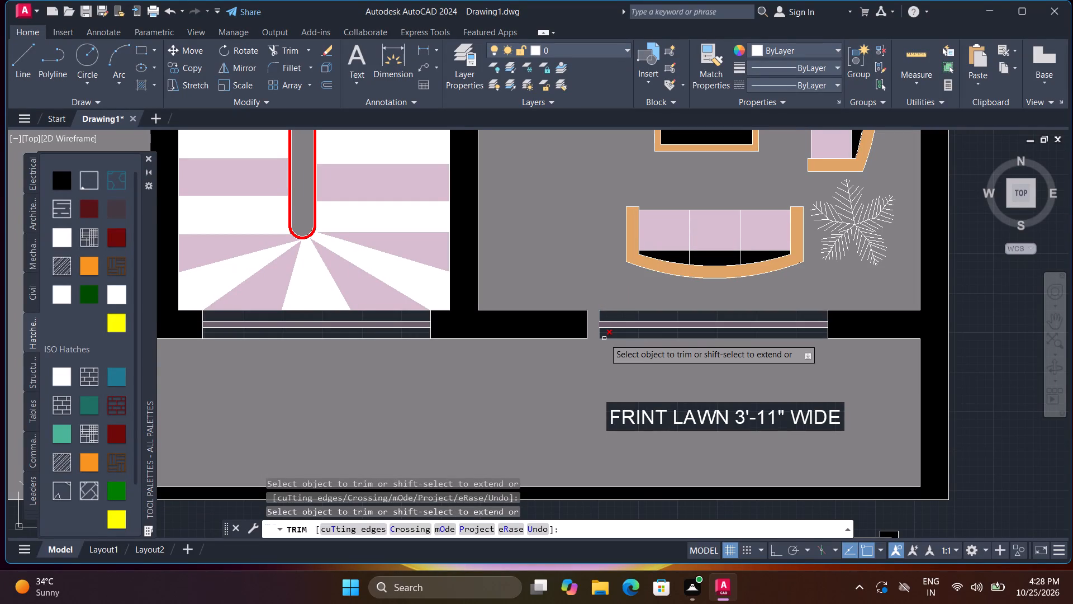
left_click_drag(608, 345, 606, 304, "shift")
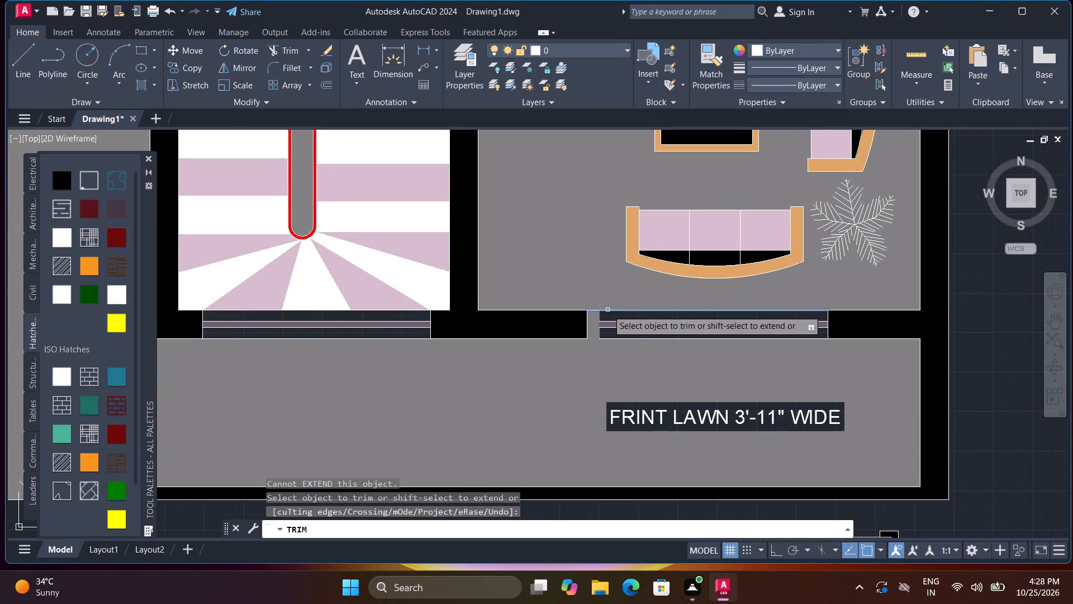
left_click(607, 310, "shift")
left_click(611, 322, "shift")
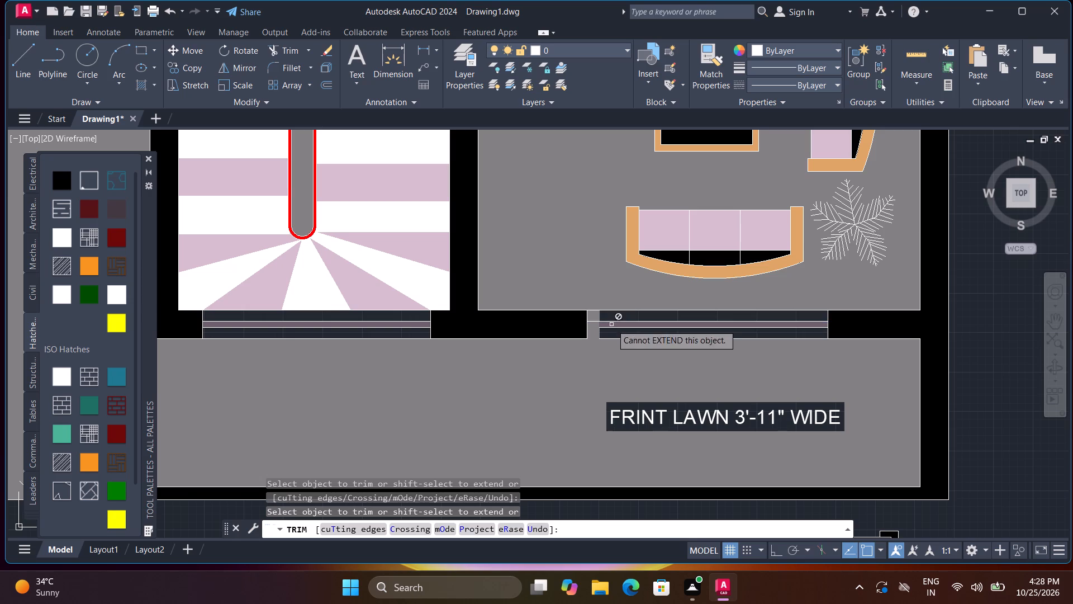
left_click(612, 327, "shift")
left_click(612, 339, "shift")
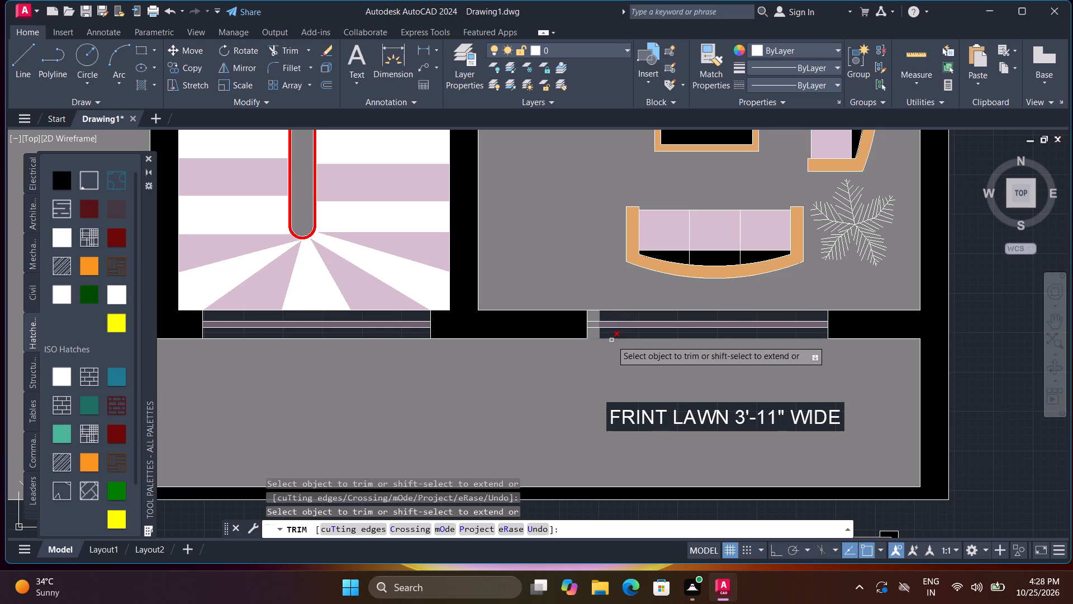
Trim the drawing room portion out of the gray hatch shared with the parking and front lawn.
scroll(611, 340, "up", 1)
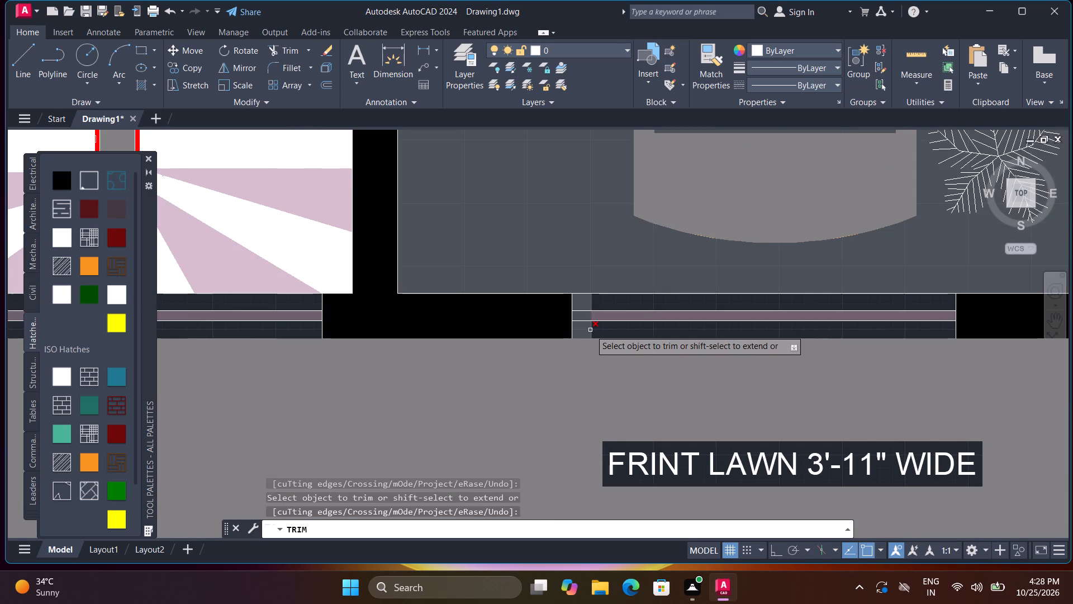
scroll(590, 330, "down", 3)
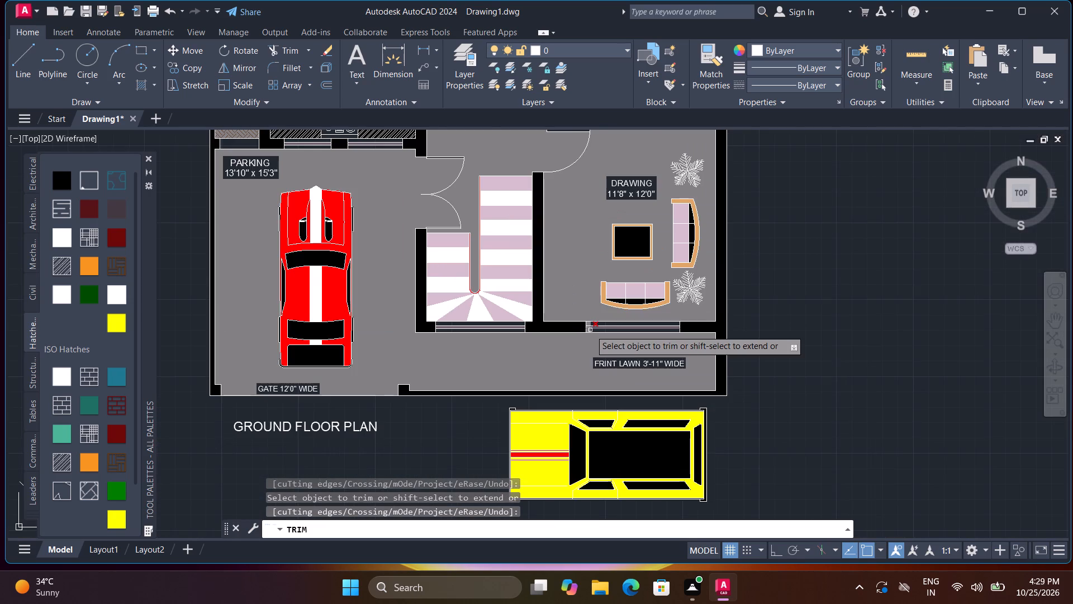
scroll(590, 330, "down", 2)
left_click(585, 314)
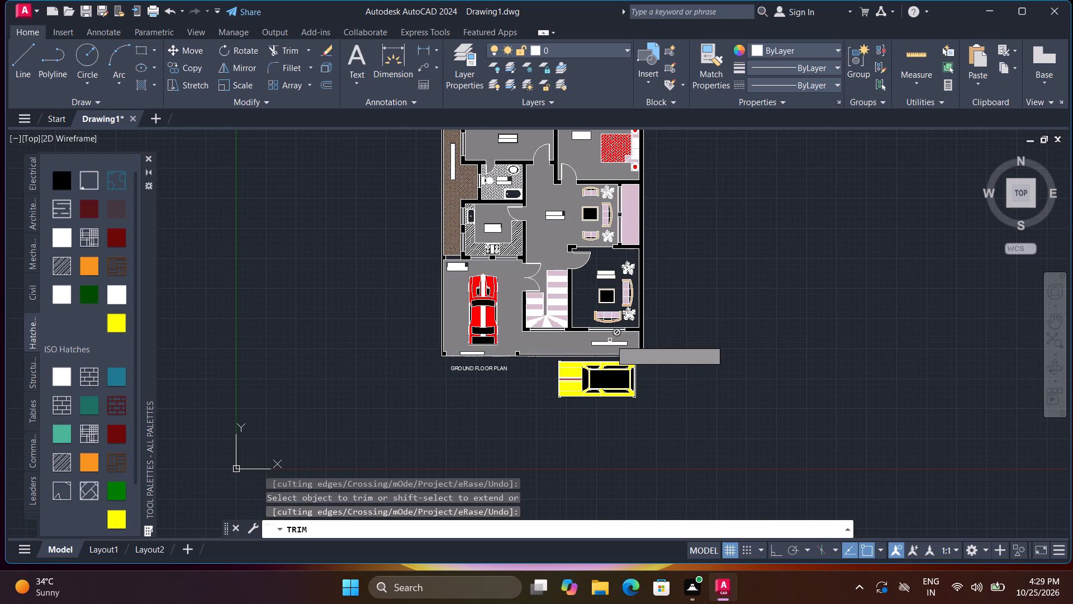
scroll(600, 331, "up", 4)
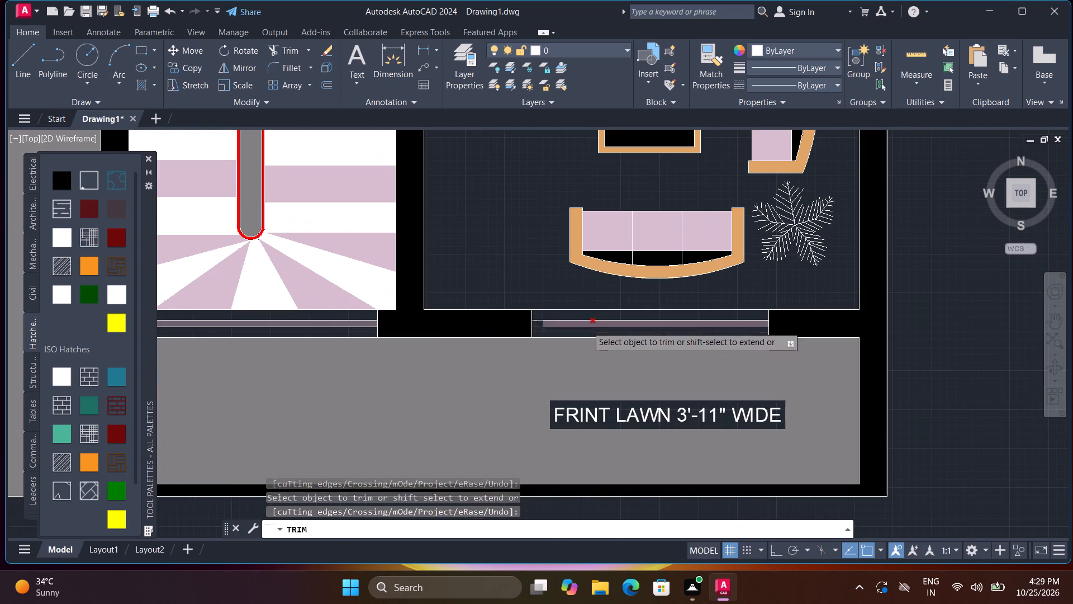
key("Escape")
key("Escape")
key("Escape")
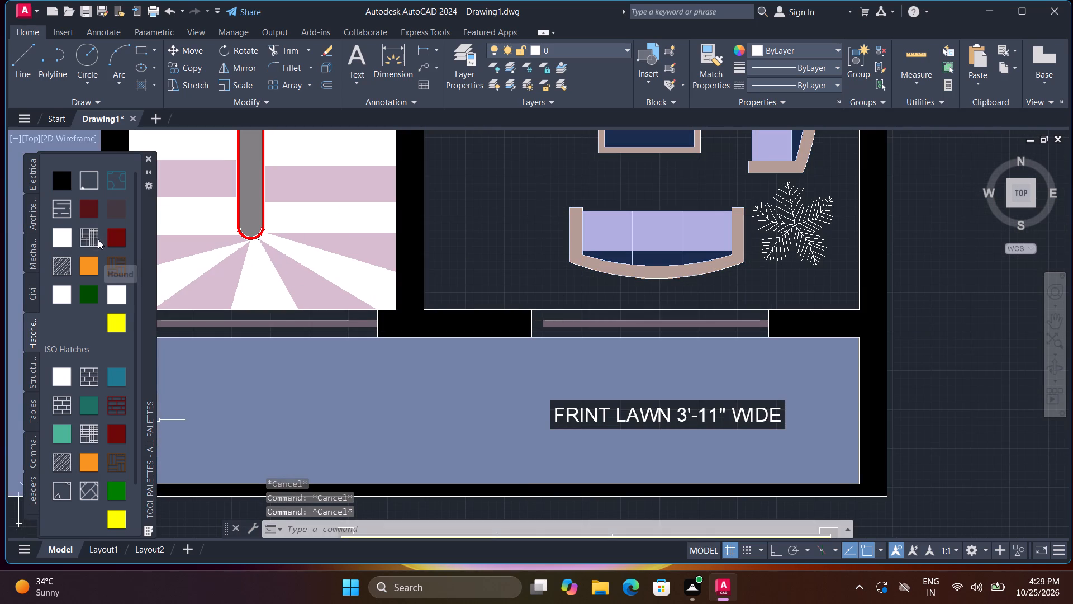
Fill the glazing strips of the drawing room's front window and the stair window with the solid light pink hatch.
left_click(113, 317)
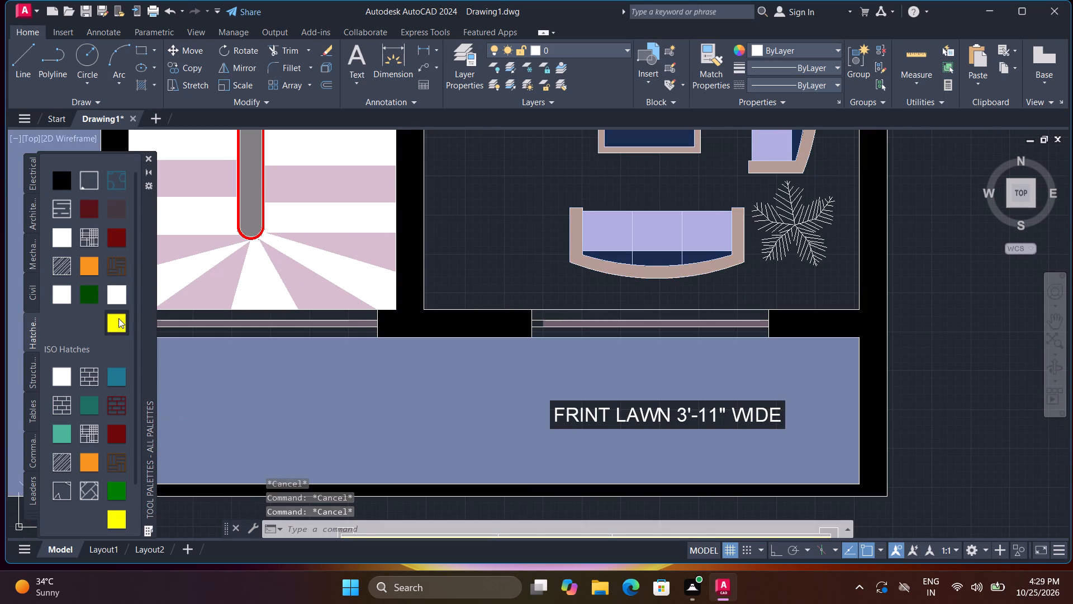
left_click(535, 323)
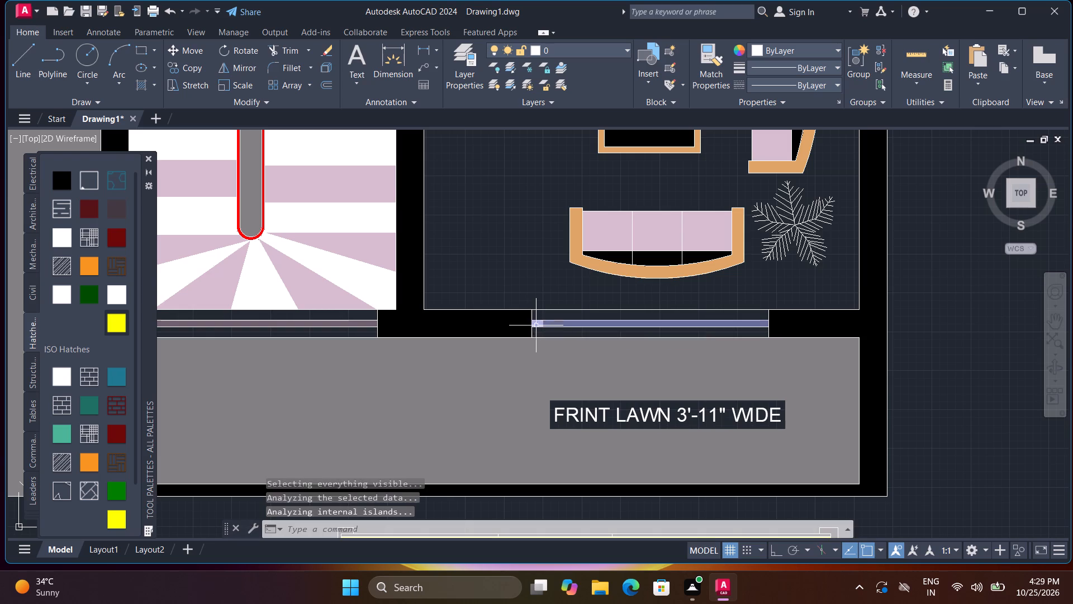
key("Escape")
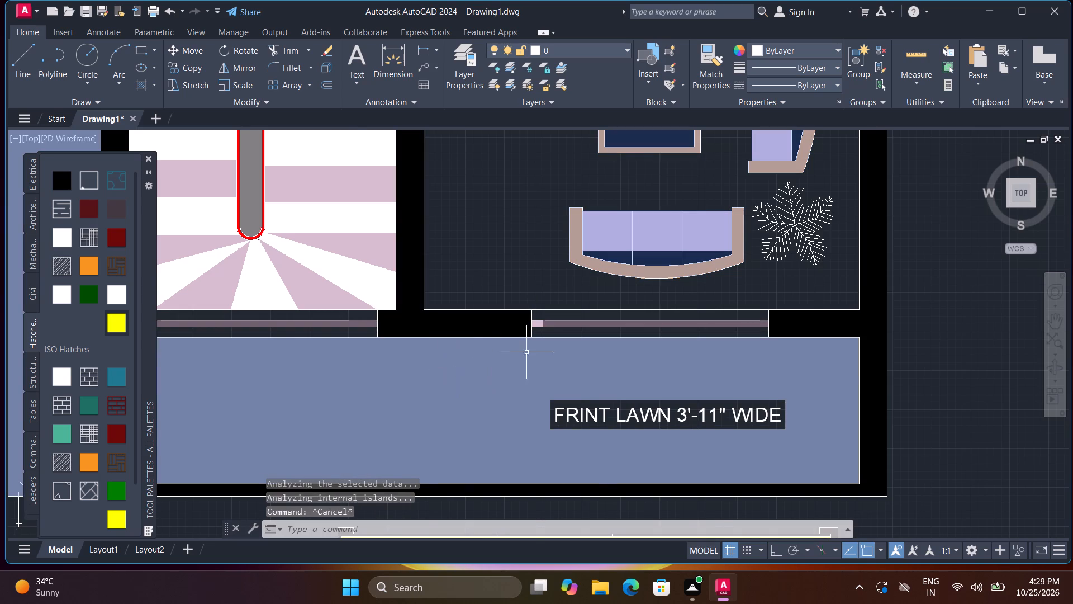
scroll(536, 350, "down", 1)
scroll(544, 345, "up", 1)
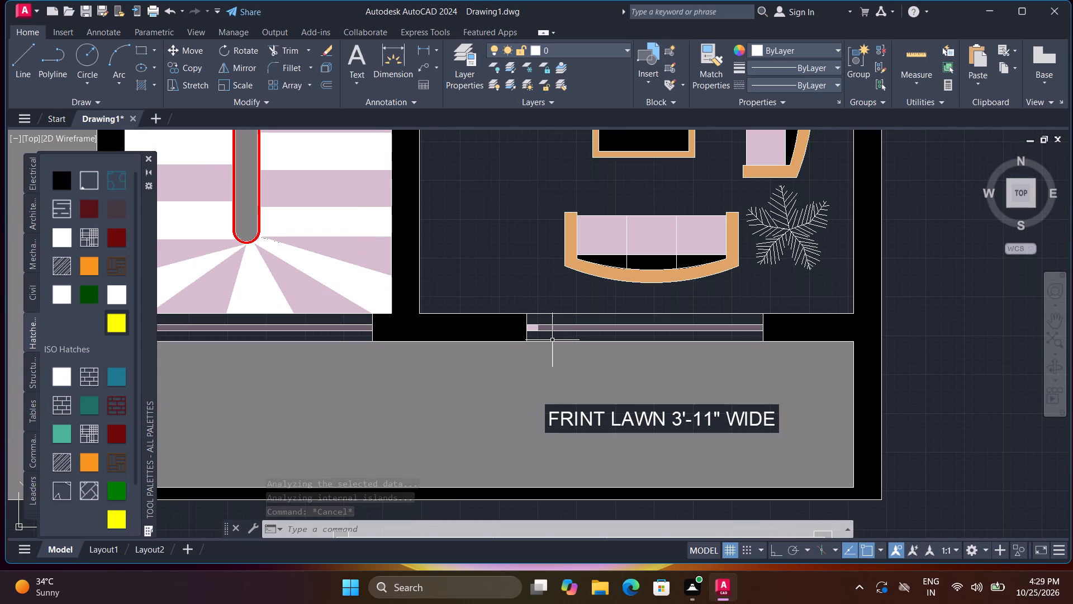
key("Escape")
key("space")
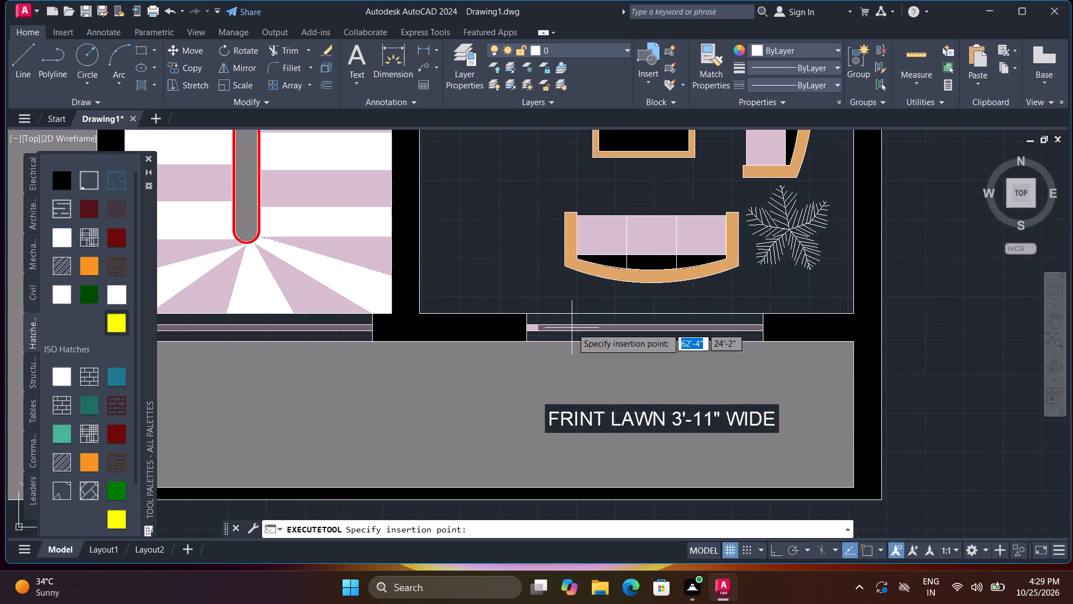
left_click(572, 328)
key("space")
left_click(558, 328)
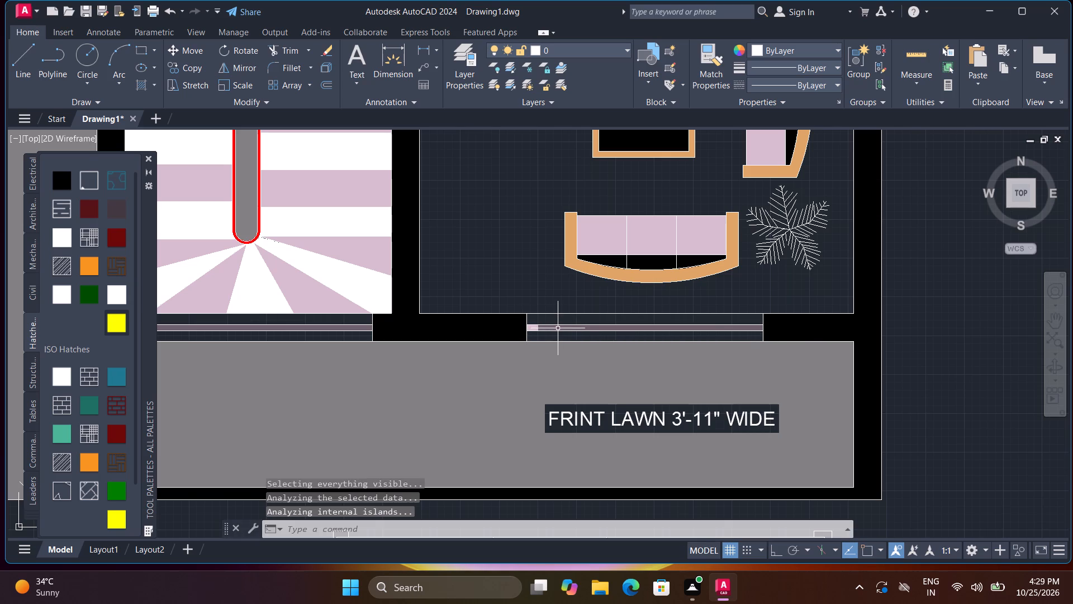
scroll(558, 328, "down", 3)
key("space")
left_click(558, 328)
scroll(558, 328, "up", 2)
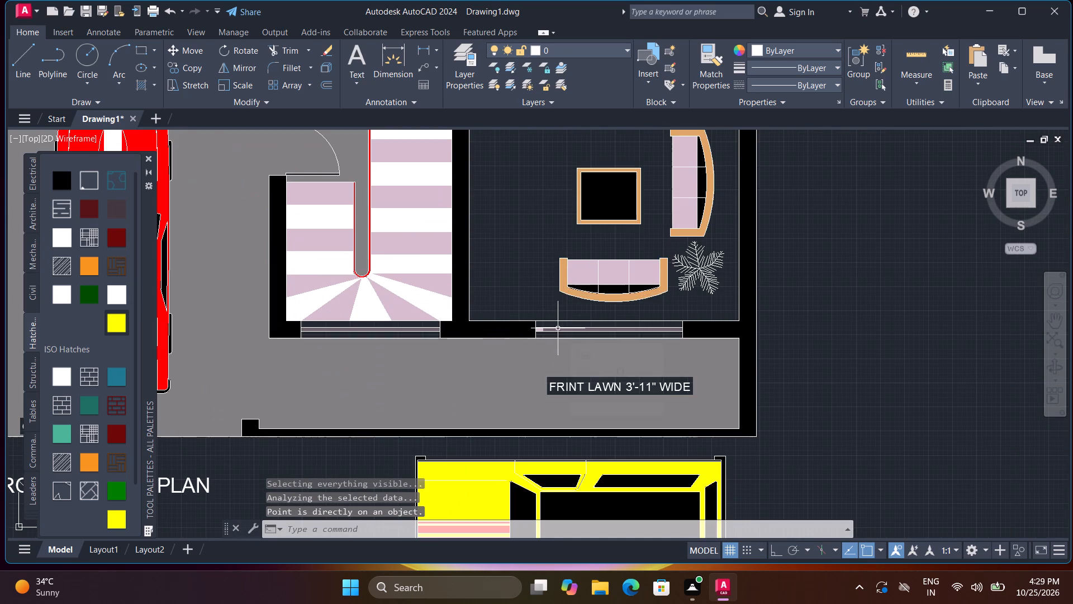
key("space")
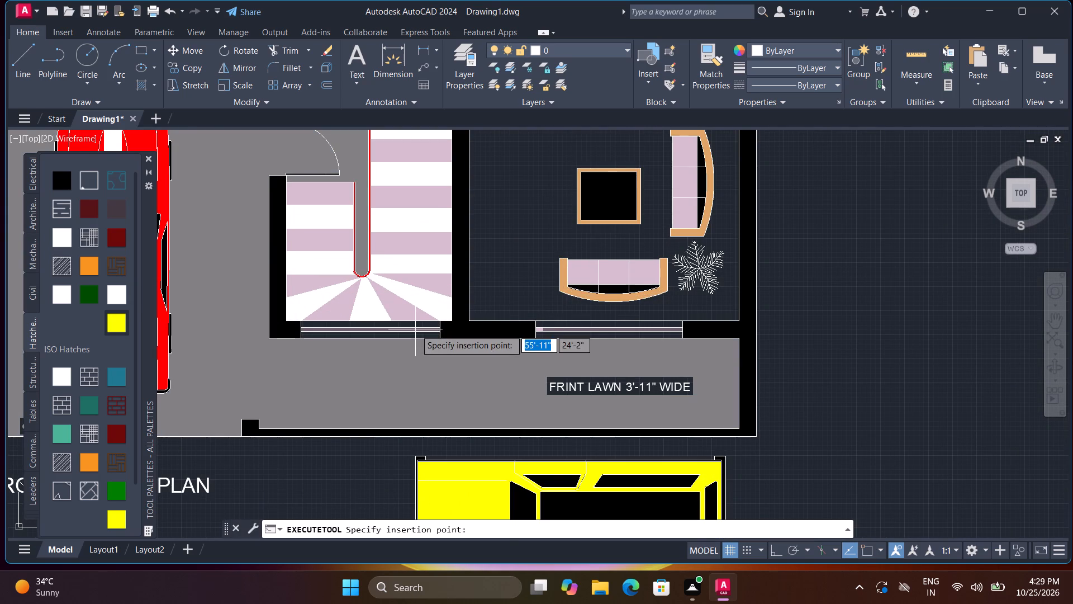
left_click(415, 329)
key("space")
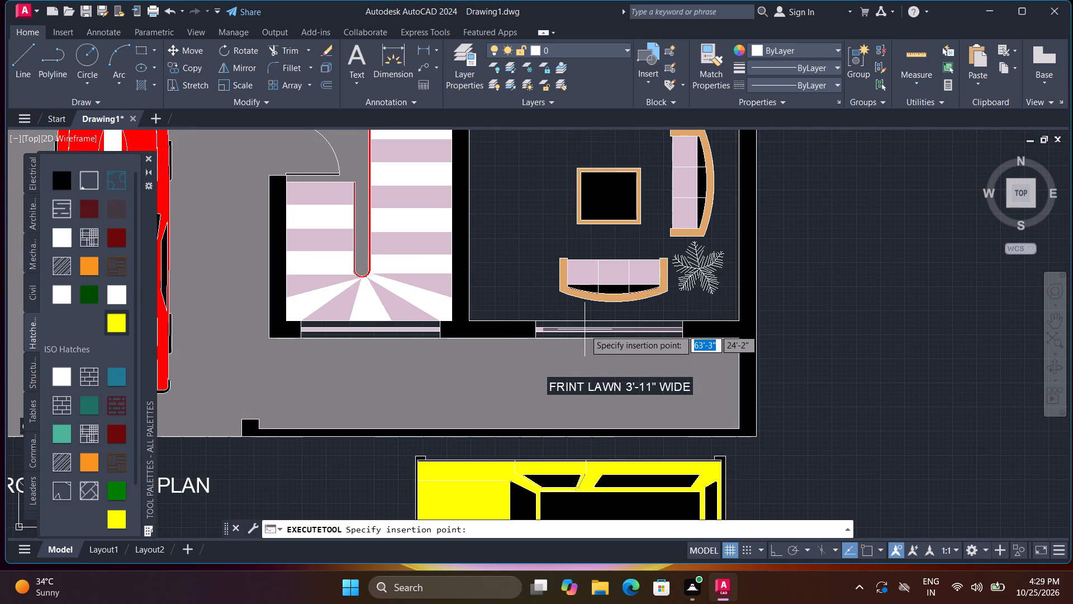
left_click(586, 329)
scroll(586, 329, "up", 2)
key("space")
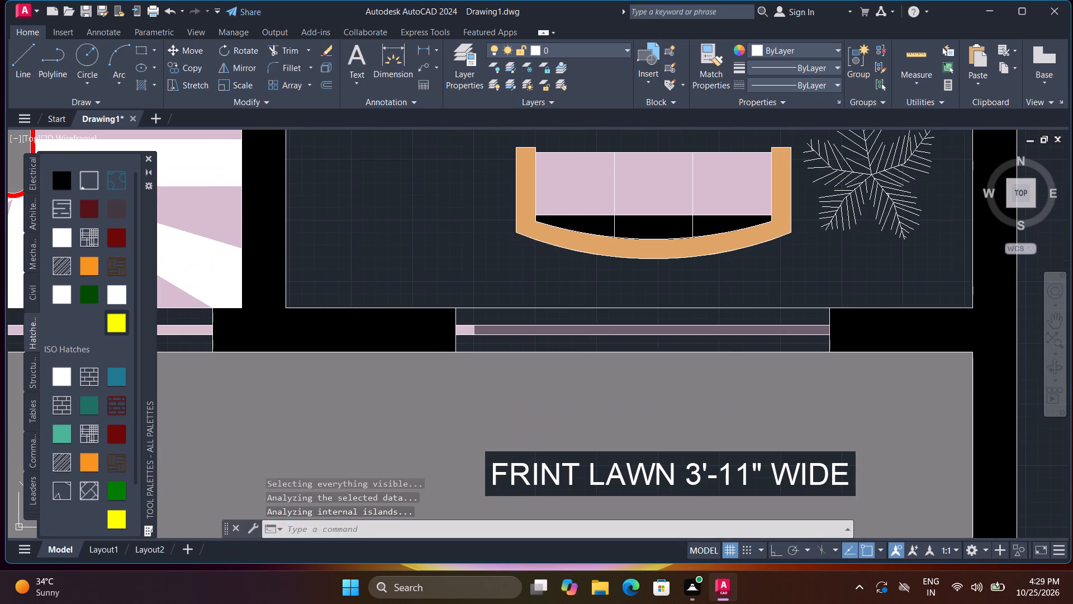
left_click(586, 329)
Delete the darker solid hatch from the drawing room's front window glazing.
key("Escape")
left_click(586, 329)
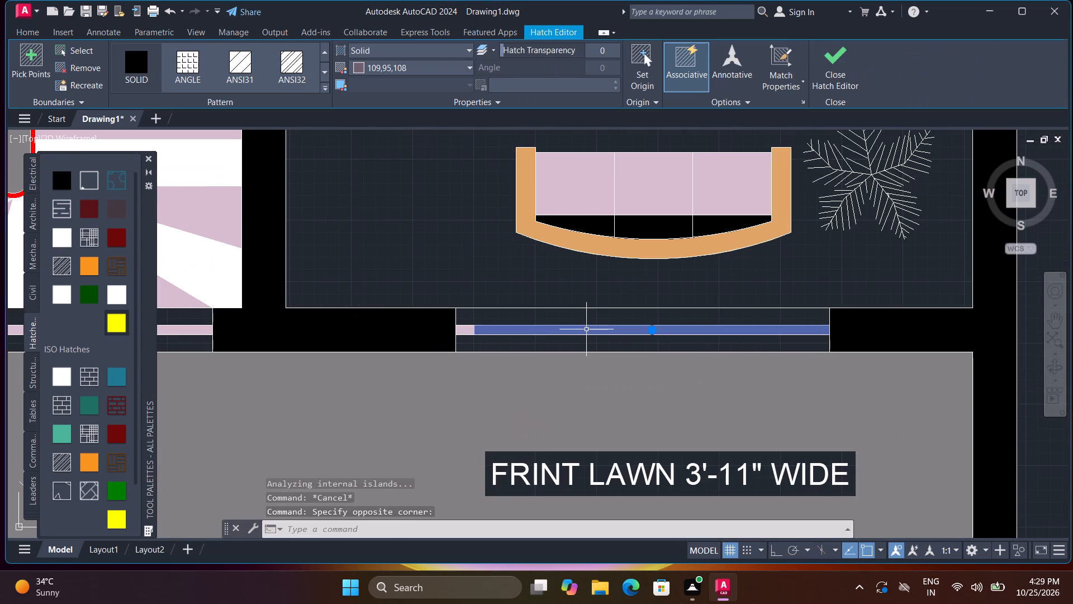
key("Delete")
Fill the drawing room floor with the solid GRAY hatch.
scroll(586, 329, "down", 1)
scroll(591, 382, "down", 1)
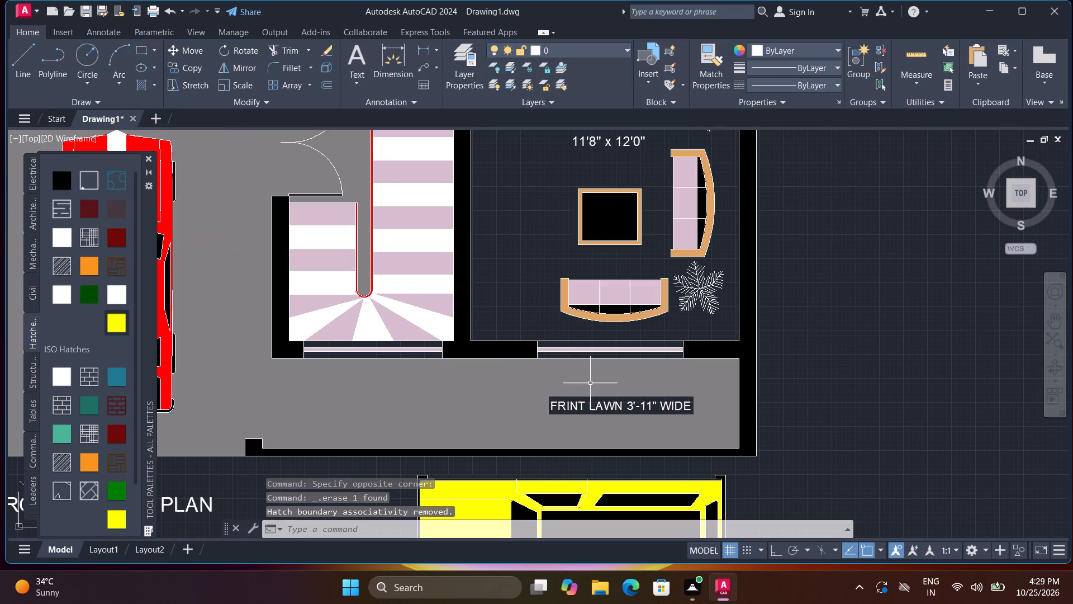
scroll(411, 400, "down", 1)
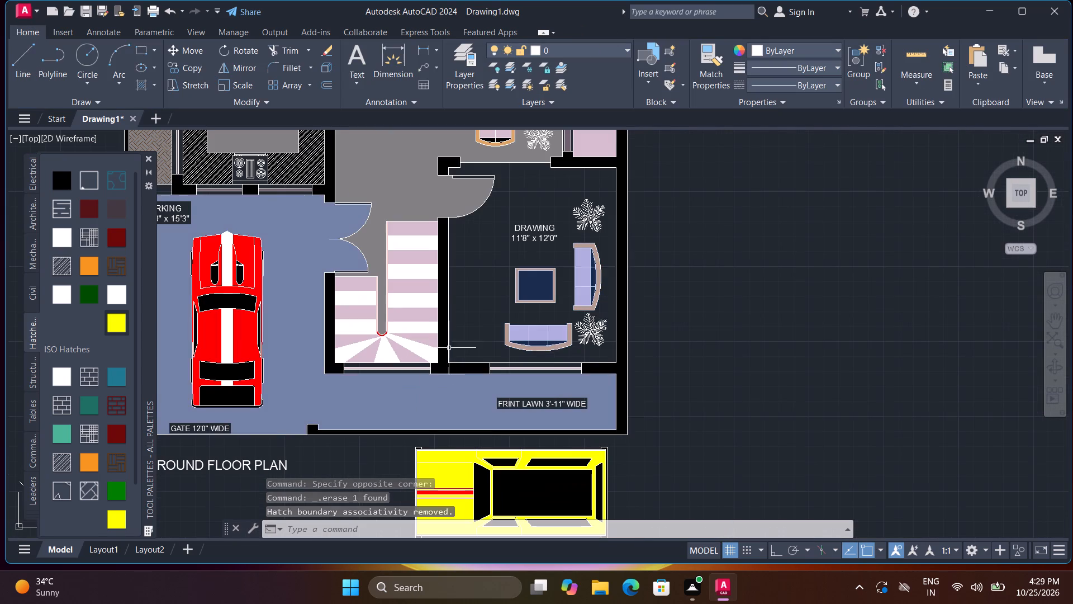
left_click(68, 298)
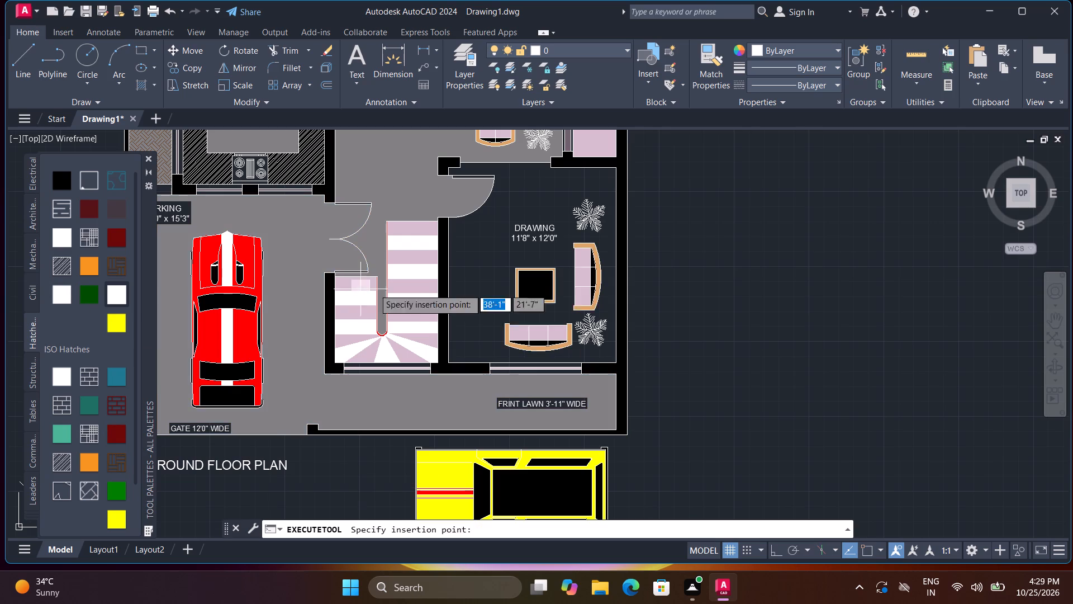
left_click(464, 285)
Apply the brown parquet ISO hatch over the gray parking area and connected front lawn.
scroll(483, 296, "down", 1)
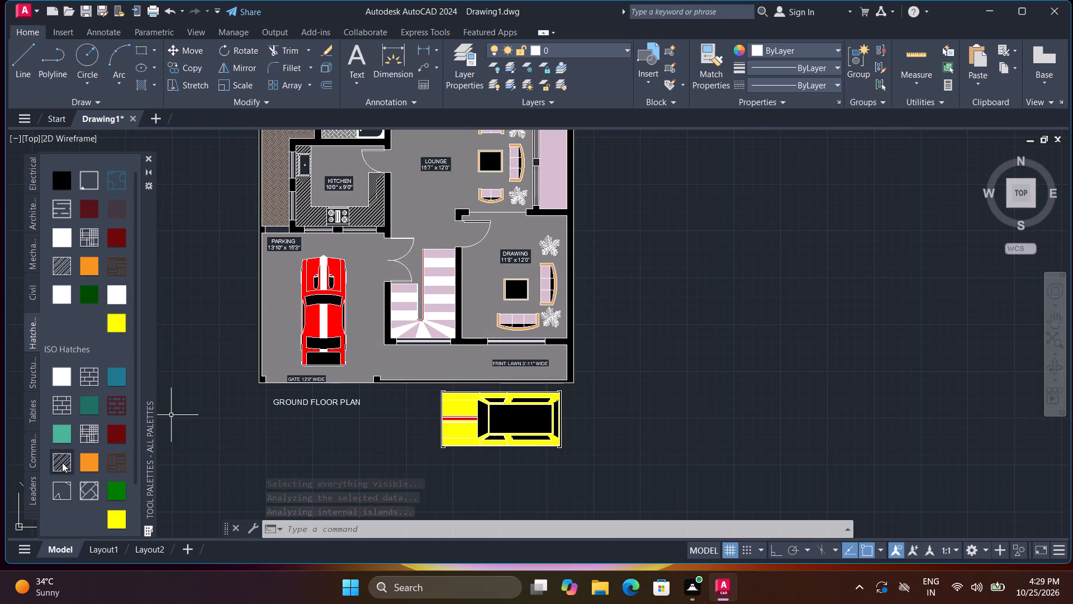
left_click(113, 455)
left_click(283, 351)
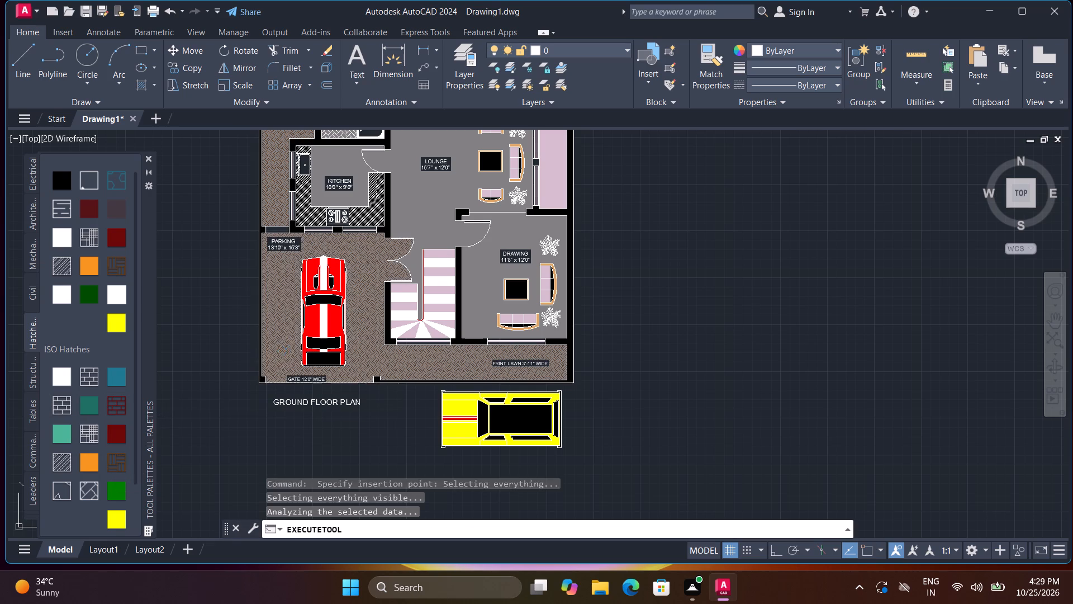
Look over the kitchen, parking, baths and remaining rooms of the ground floor plan to check their hatching.
key("Escape")
key("Escape")
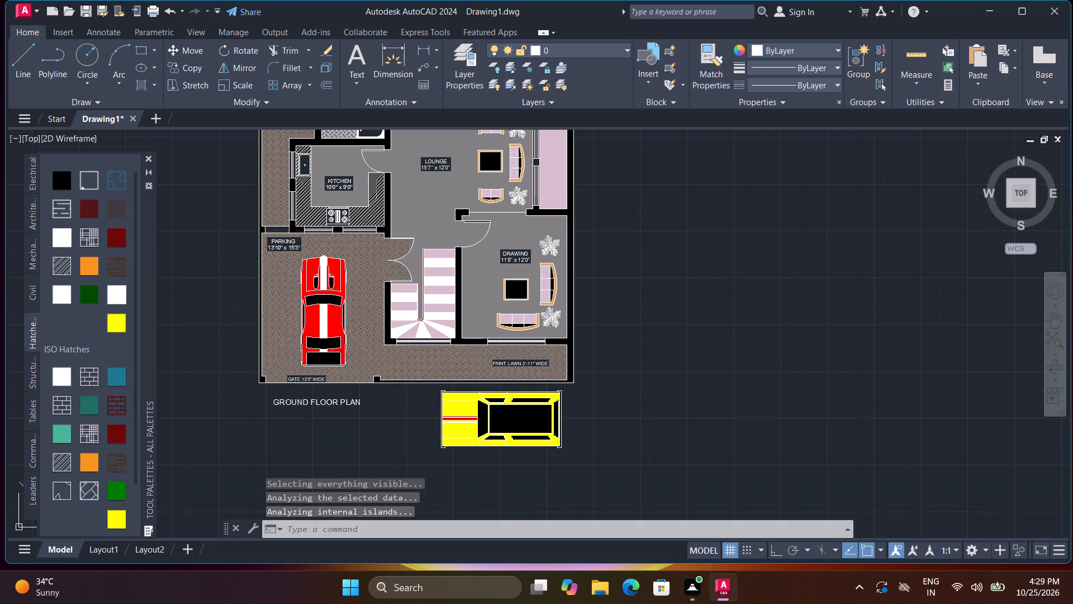
scroll(447, 361, "down", 1)
scroll(376, 261, "up", 3)
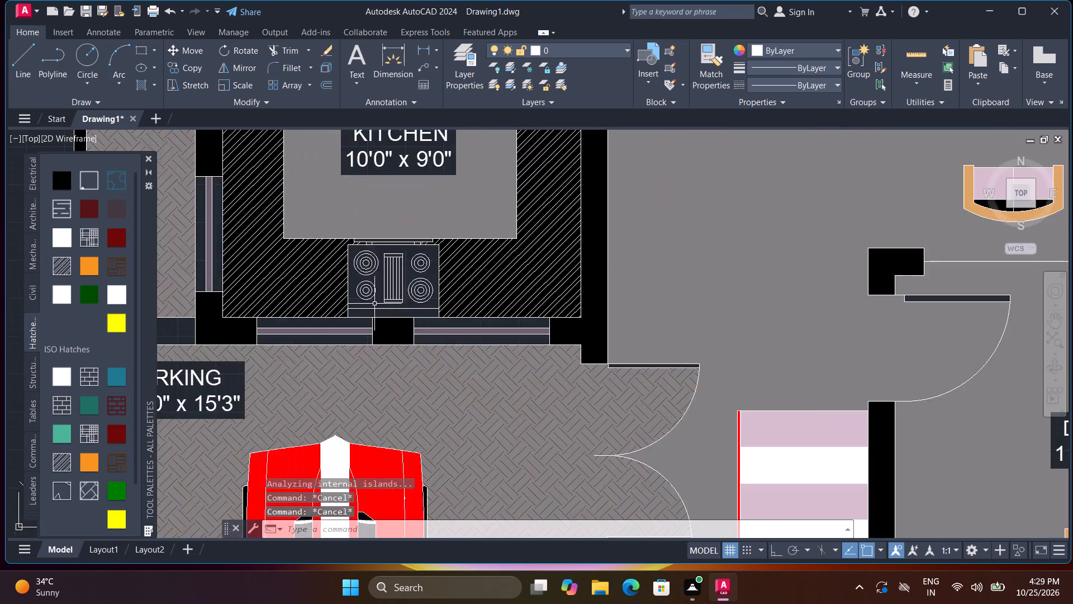
scroll(374, 304, "up", 2)
scroll(374, 316, "down", 4)
scroll(339, 318, "up", 3)
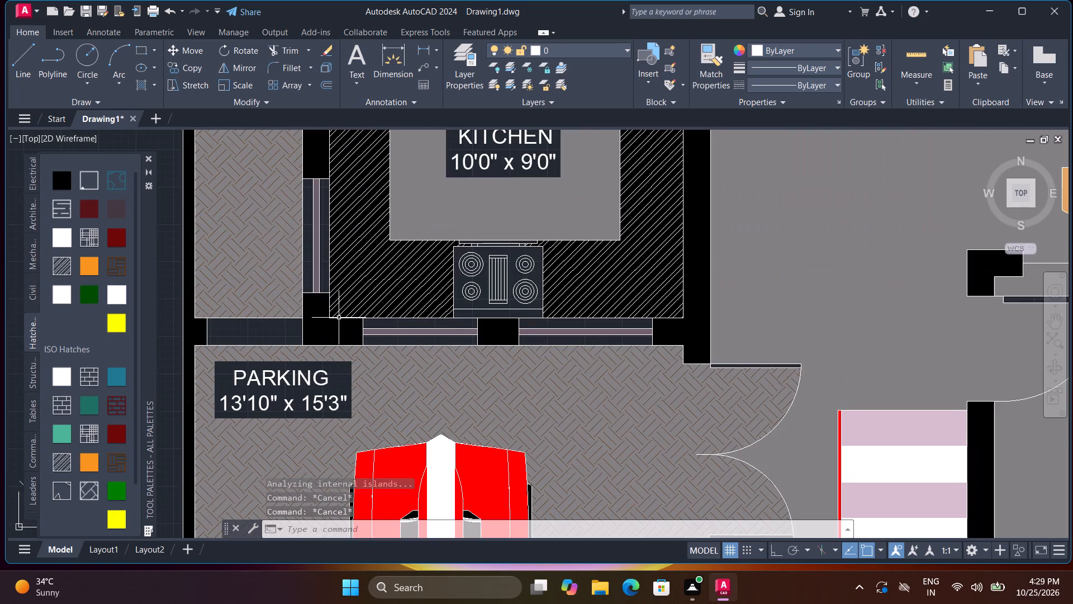
middle_click_drag(326, 298, 338, 335)
middle_click(338, 335)
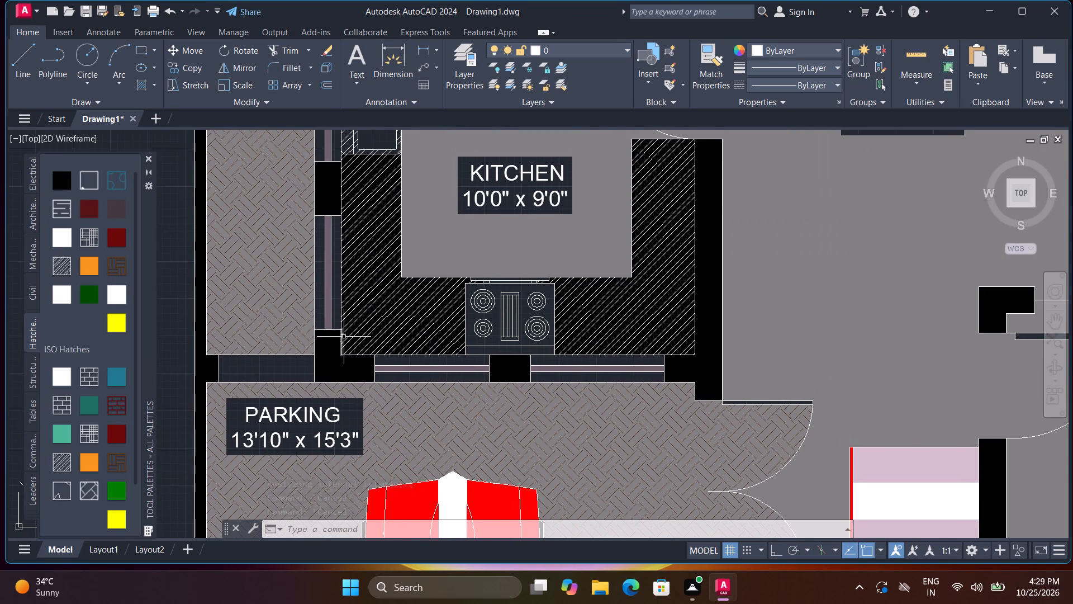
scroll(361, 323, "down", 2)
scroll(512, 301, "down", 1)
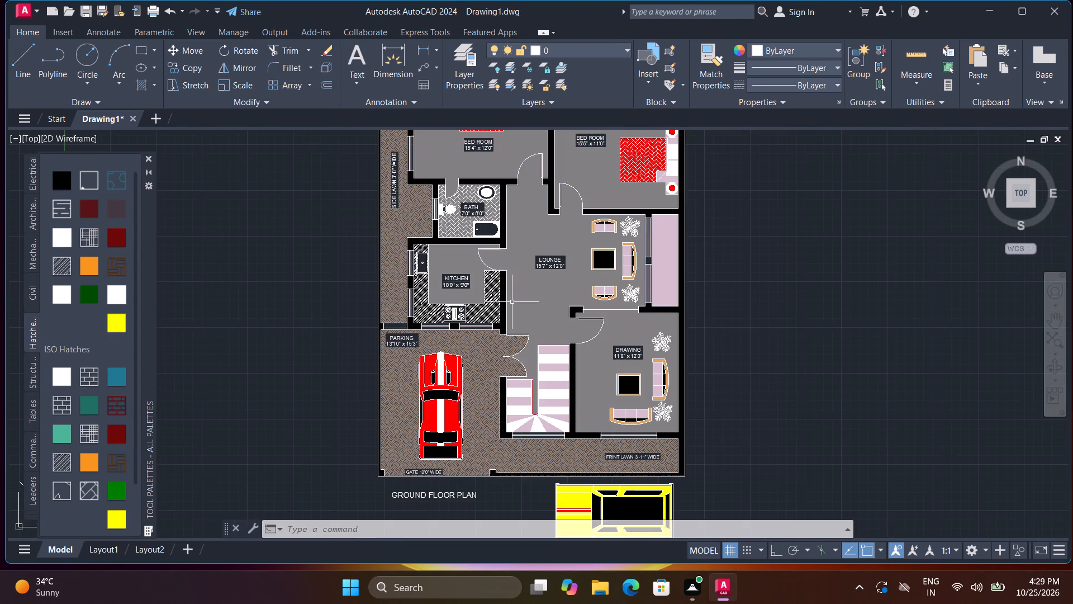
middle_click_drag(769, 312, 748, 369)
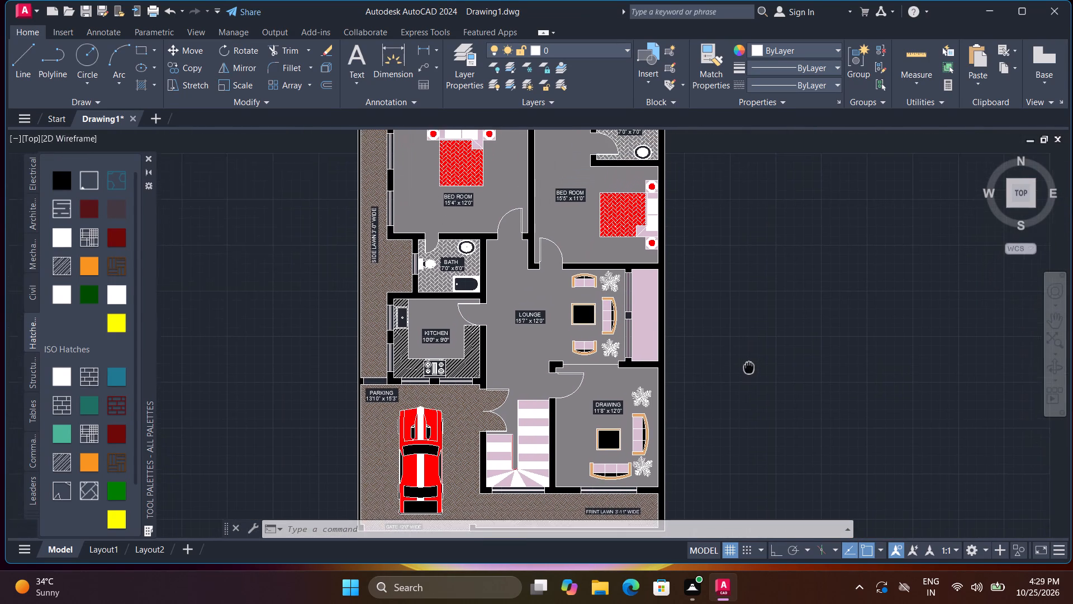
middle_click_drag(748, 369, 710, 415)
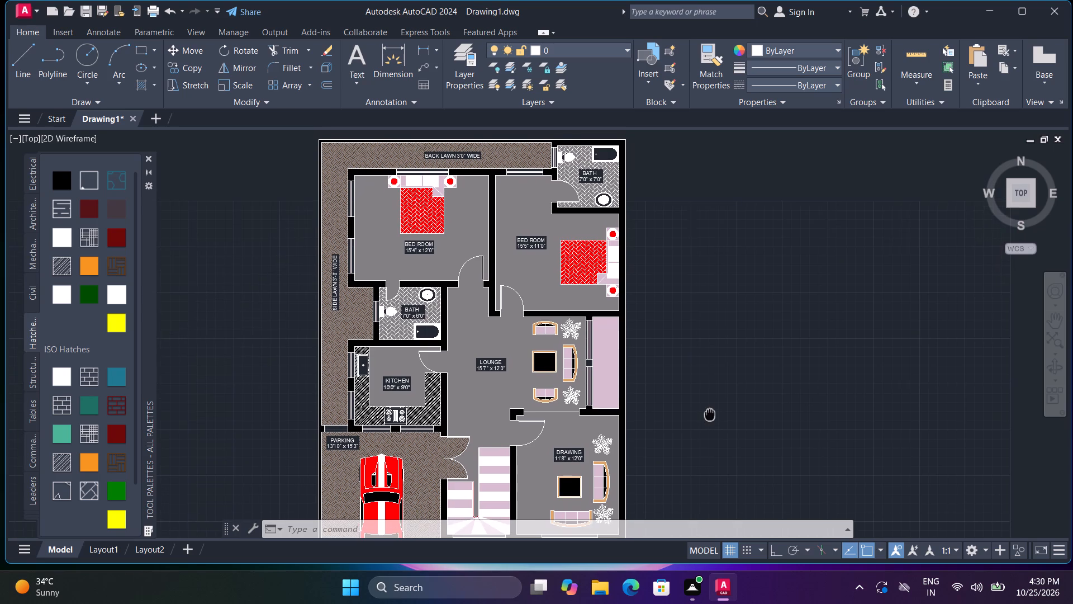
middle_click_drag(710, 415, 691, 407)
middle_click(691, 407)
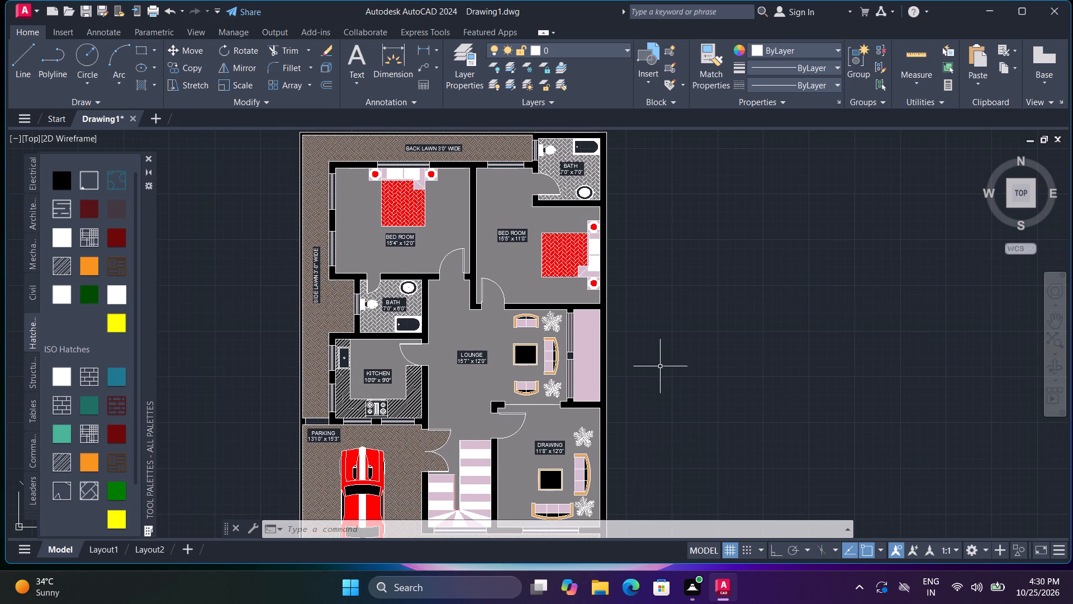
middle_click_drag(660, 357, 680, 409)
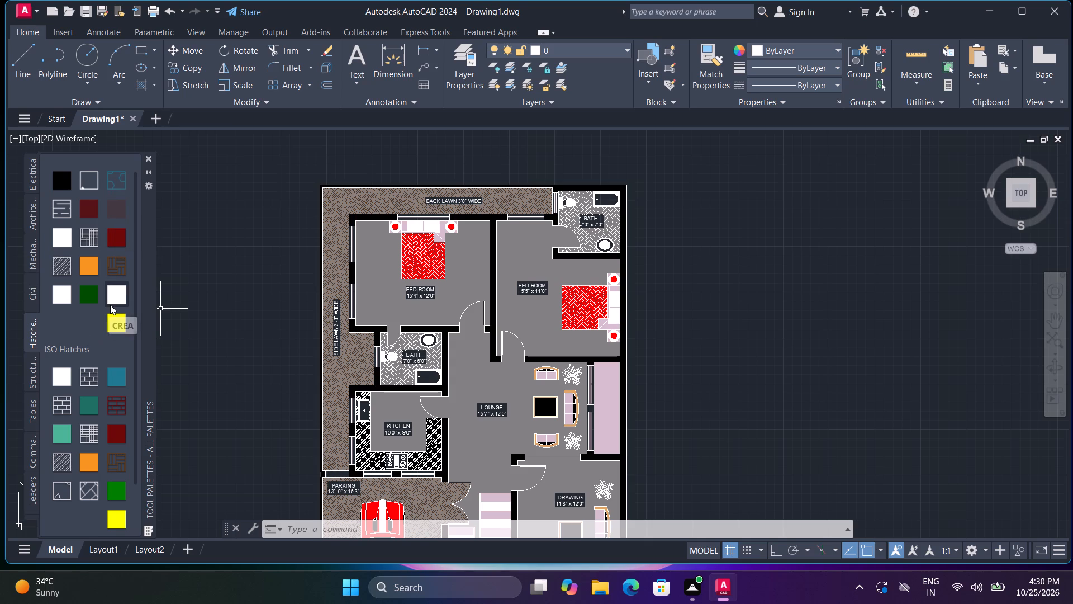
Apply the solid dark mauve hatch to the tub surround and basin in the 7'0" x 6'0" bath and the 7'0" x 7'0" bath's tub basin.
left_click(117, 208)
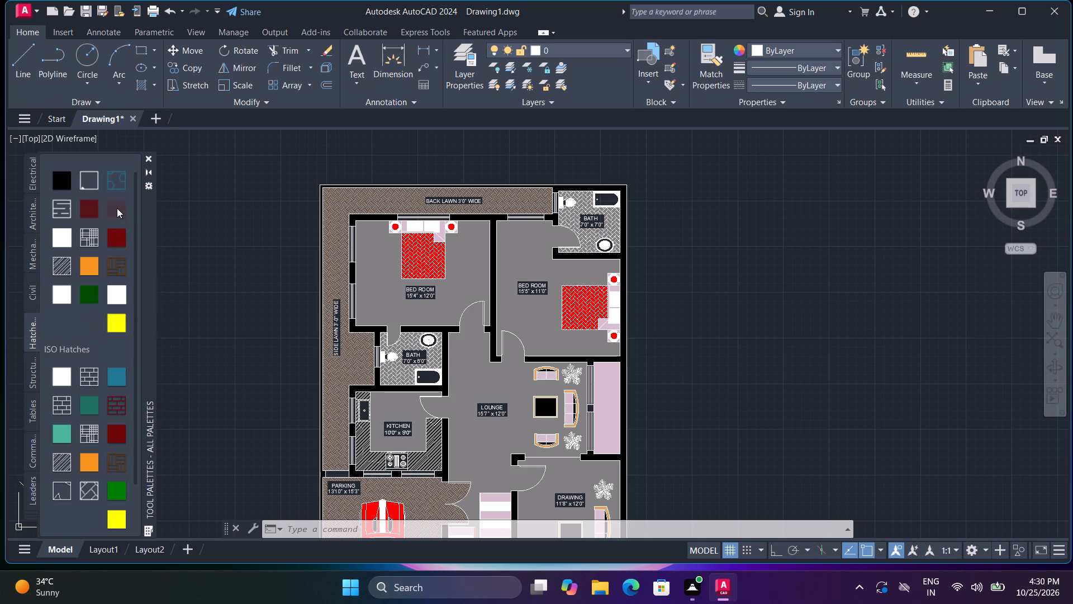
scroll(429, 383, "up", 3)
left_click(431, 363)
scroll(473, 360, "down", 1)
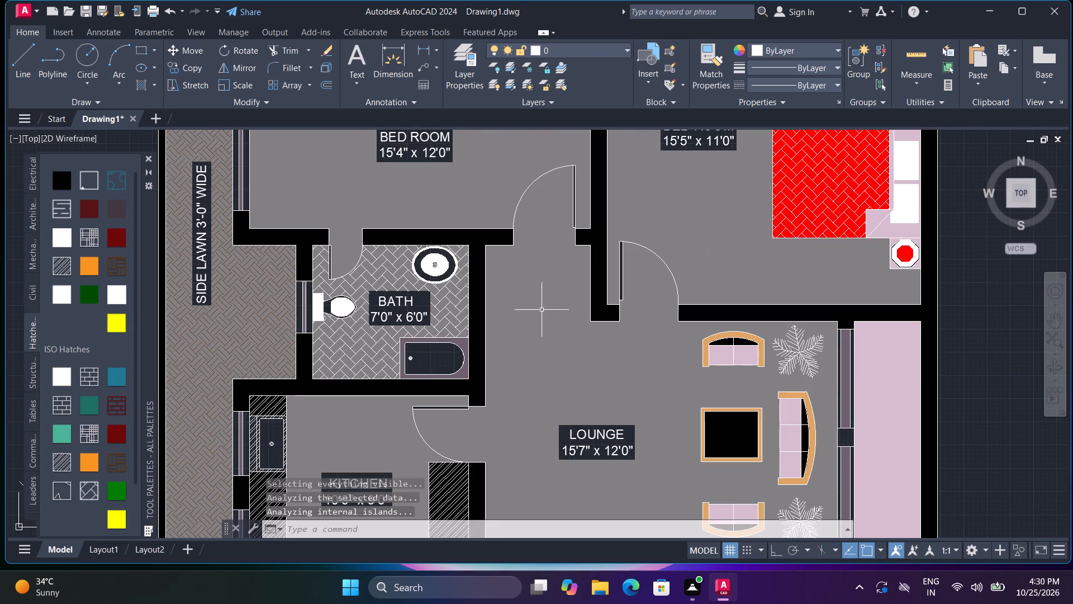
key("space")
left_click(424, 360)
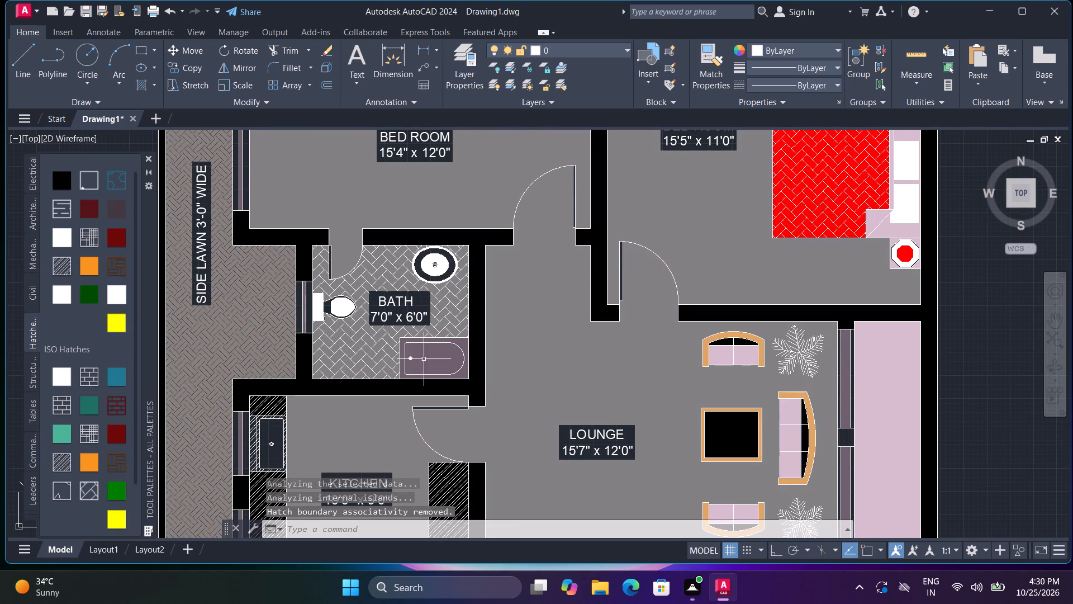
scroll(424, 359, "up", 2)
scroll(438, 362, "down", 3)
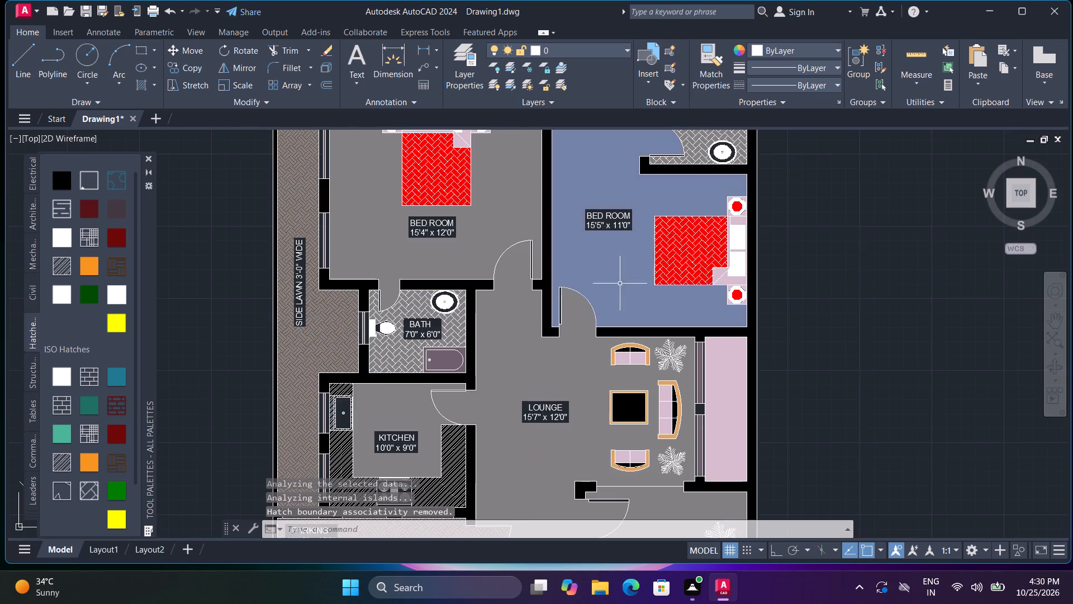
middle_click_drag(641, 252, 620, 418)
scroll(677, 290, "up", 2)
key("space")
left_click(728, 180)
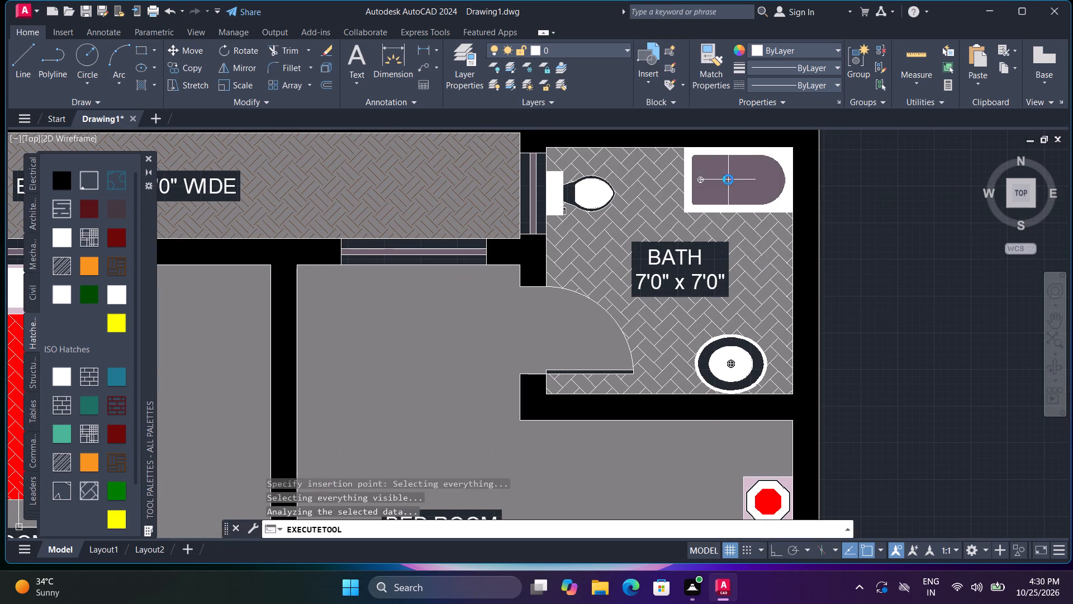
Fill the tub surround in the 7'0" x 6'0" bath with the solid white hatch.
scroll(558, 368, "down", 1)
middle_click_drag(499, 424, 442, 224)
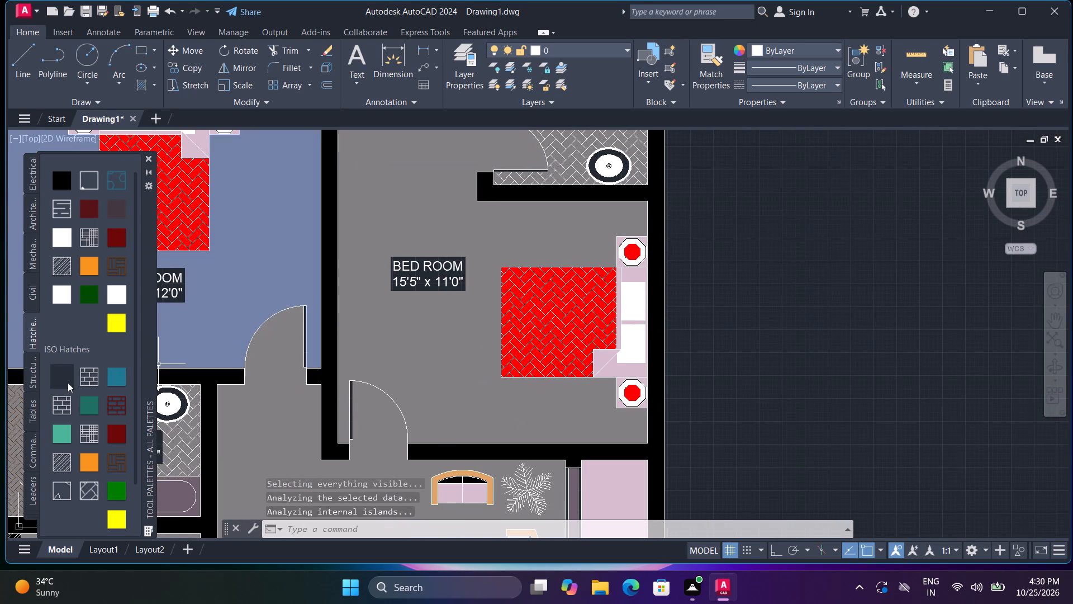
left_click(67, 383)
scroll(174, 404, "down", 1)
left_click(59, 185)
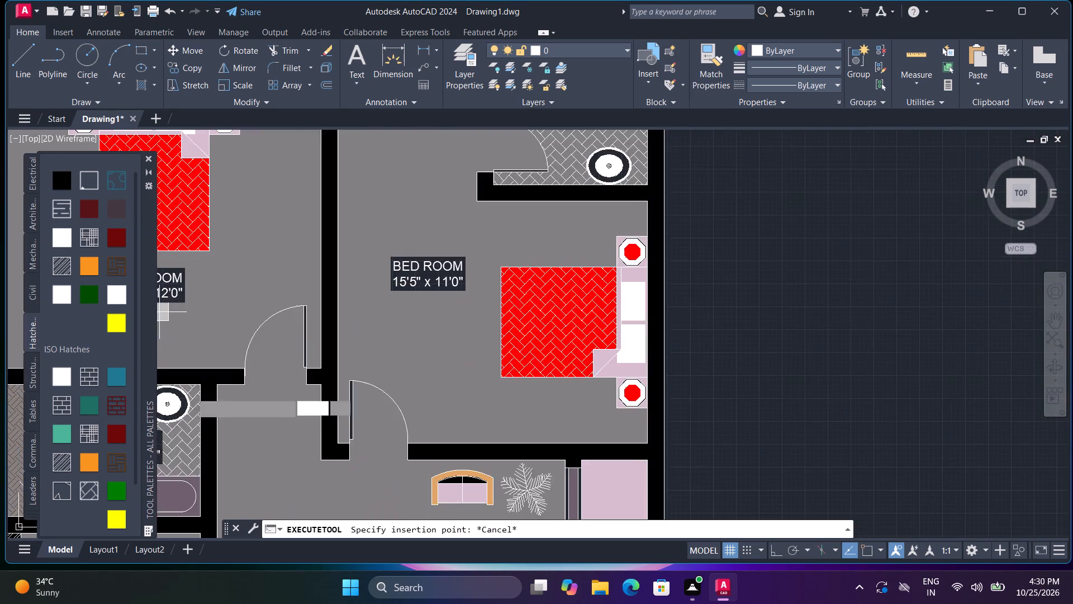
middle_click_drag(260, 388, 419, 254)
scroll(384, 334, "up", 2)
left_click(311, 372)
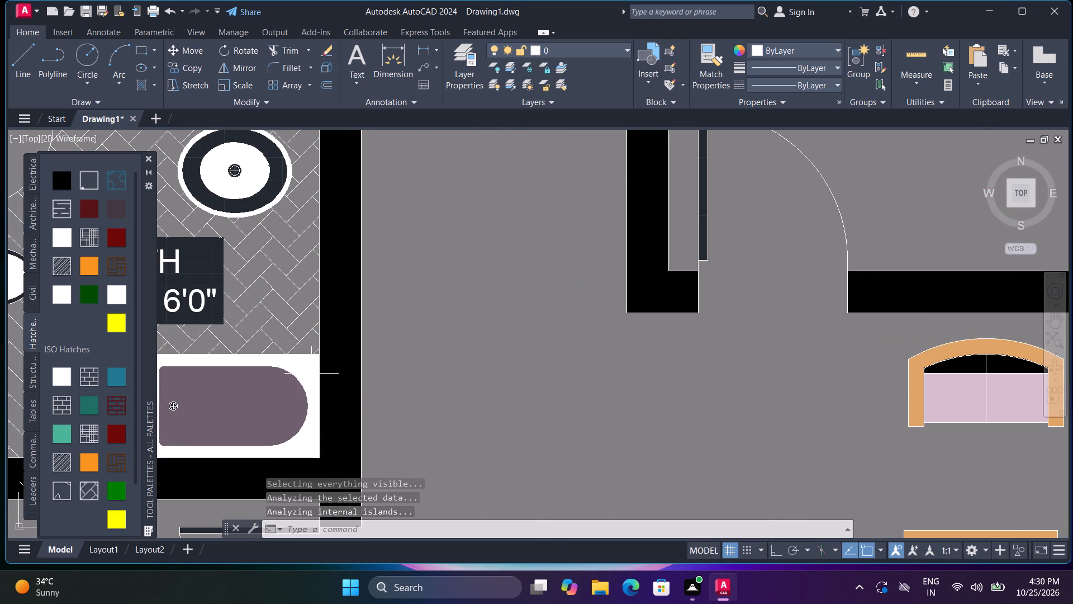
scroll(311, 380, "down", 1)
key("space")
scroll(334, 394, "down", 4)
key("Escape")
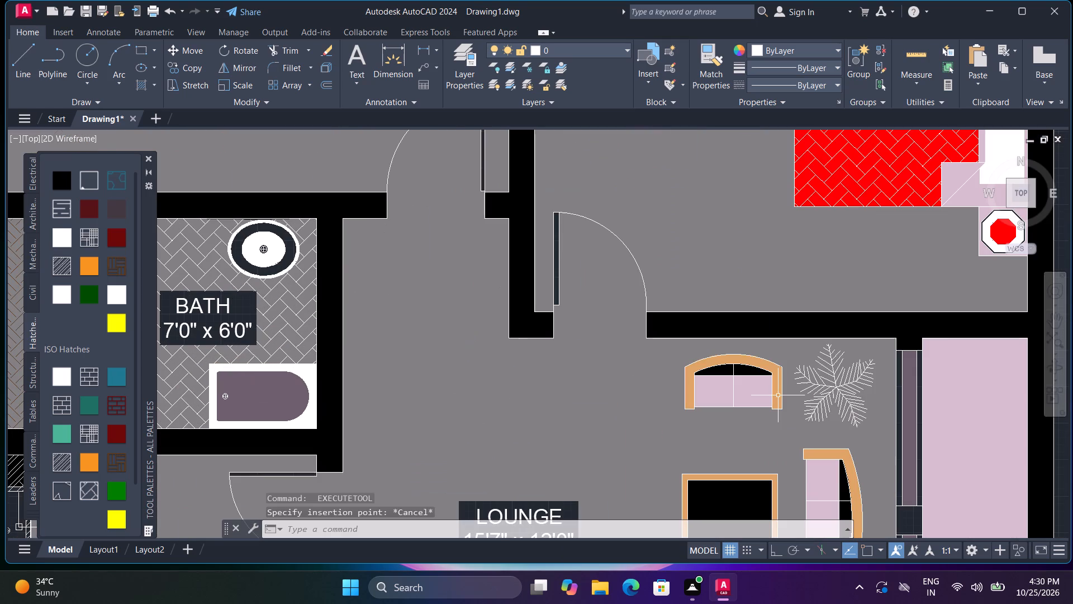
key("Escape")
Draw a 5" by 9" column outline with Ortho on, against the parking's outer side wall near the rear of the red car.
scroll(780, 400, "down", 5)
middle_click_drag(754, 427, 643, 316)
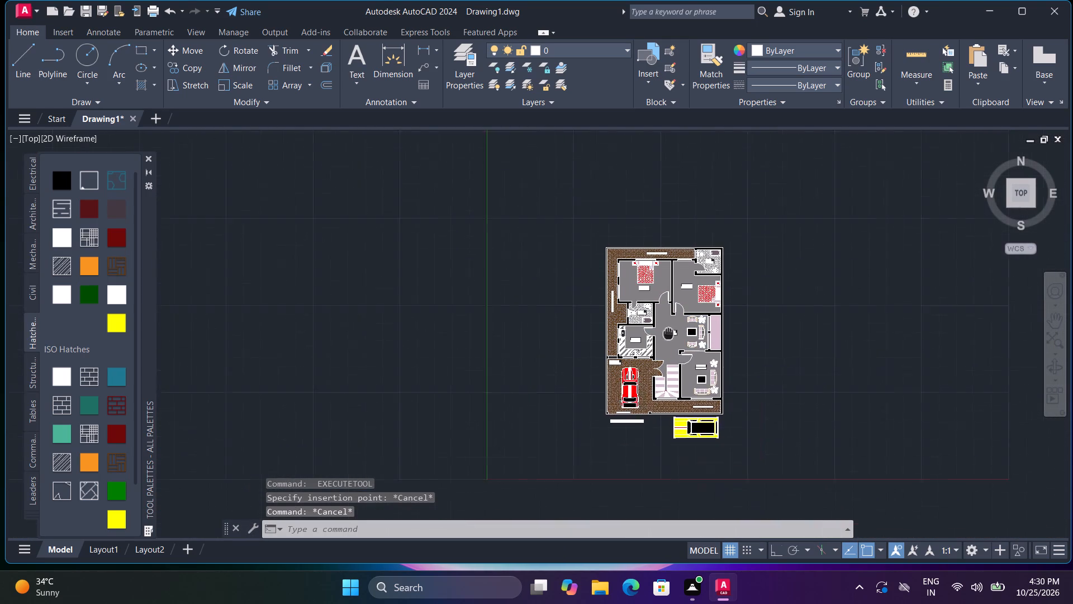
middle_click_drag(643, 316, 634, 313)
scroll(596, 428, "up", 1)
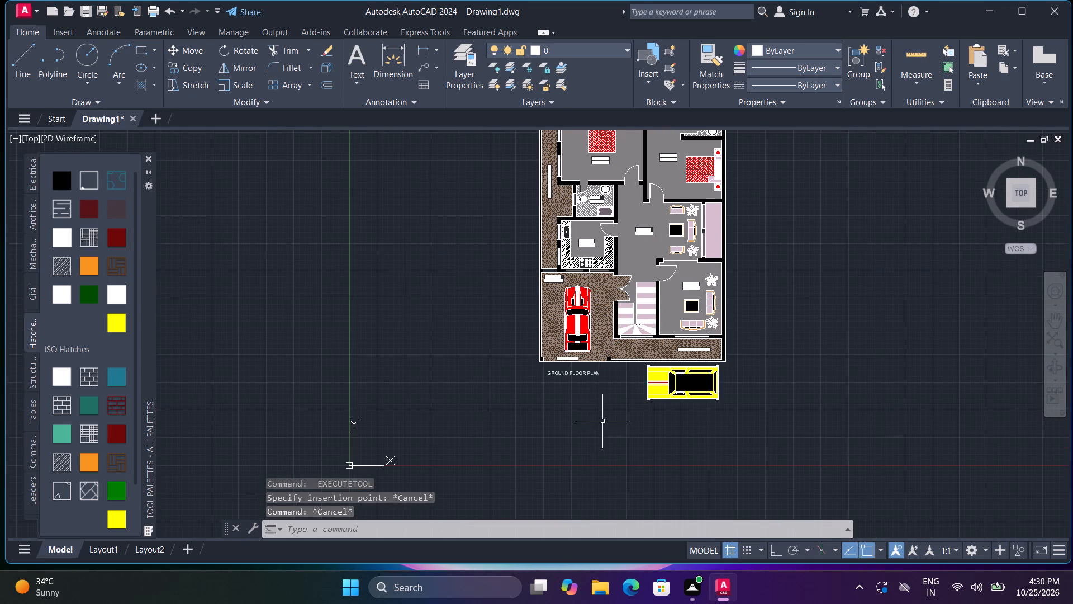
middle_click_drag(604, 432, 607, 490)
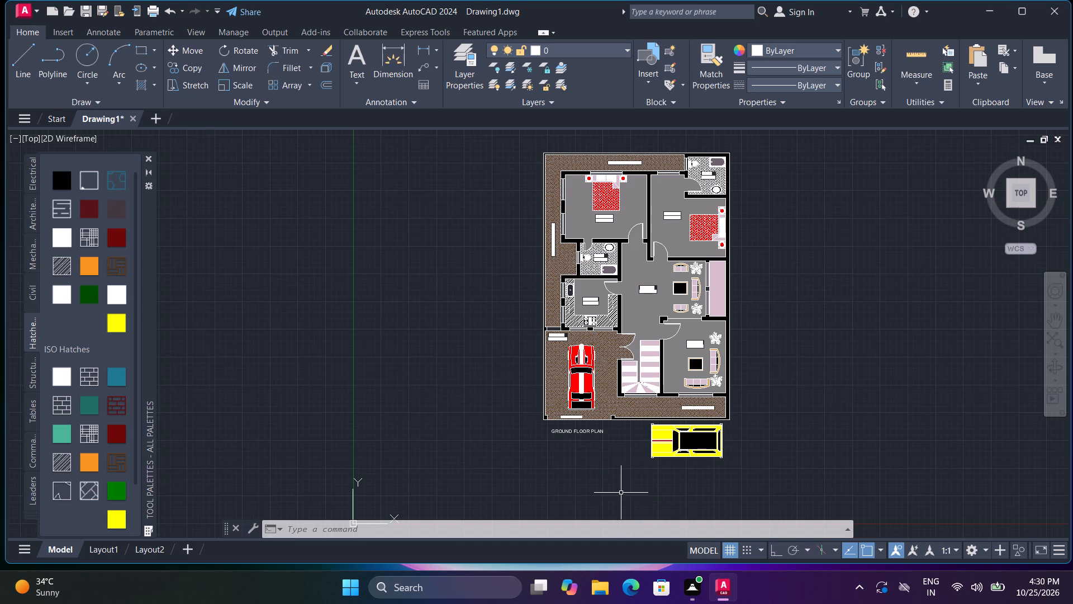
scroll(561, 393, "up", 2)
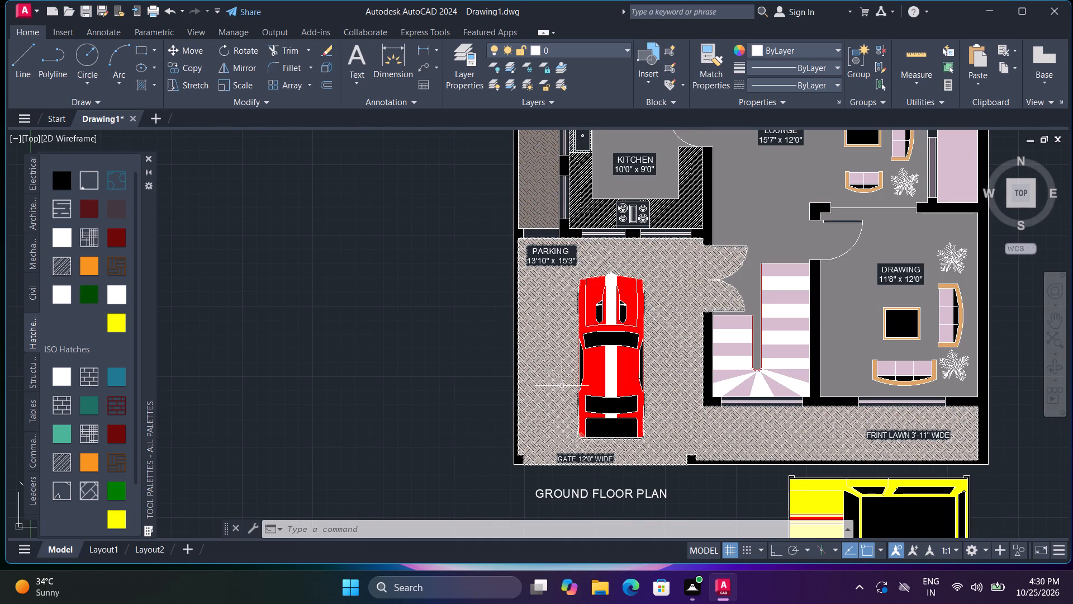
type("L")
key("space")
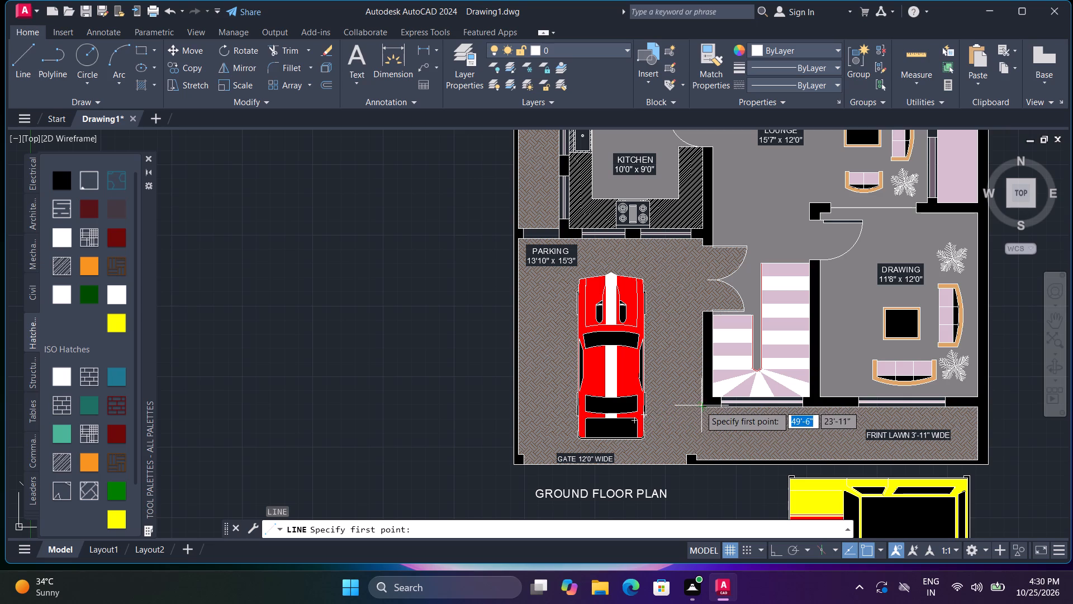
scroll(518, 406, "up", 3)
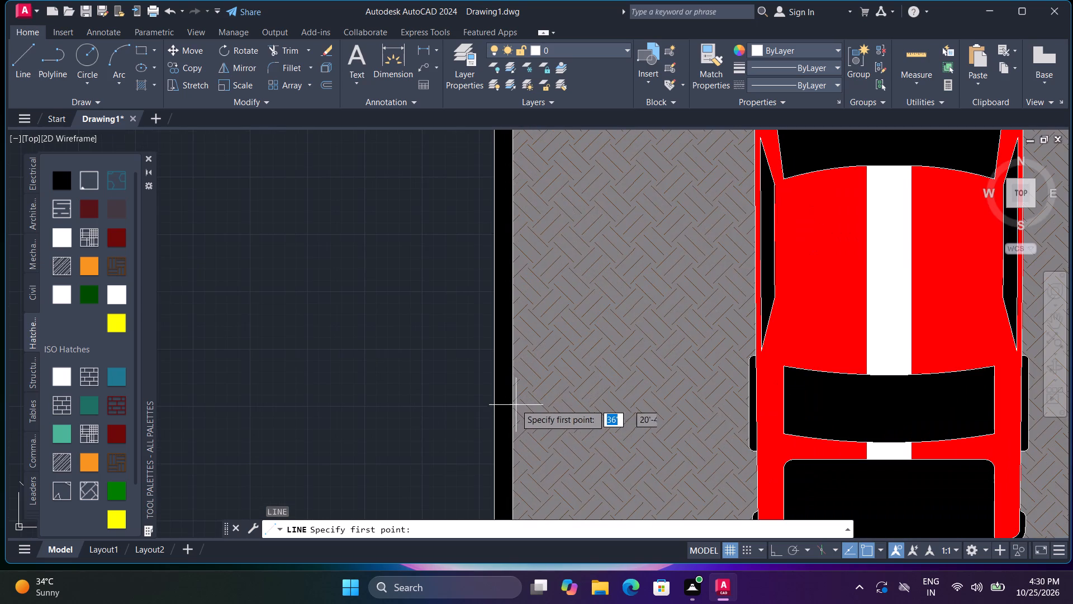
scroll(539, 406, "down", 3)
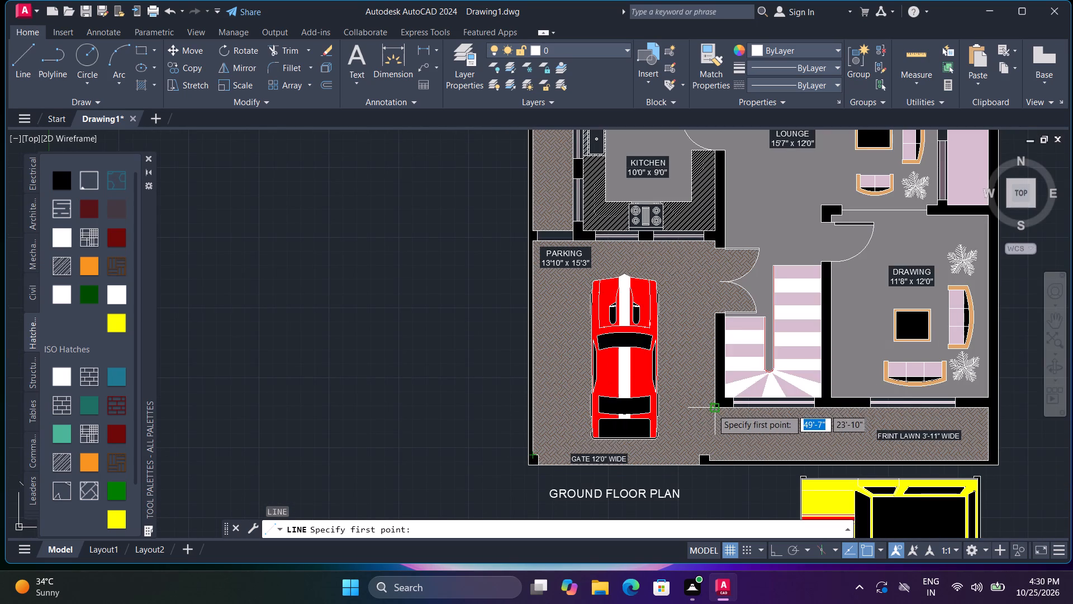
left_click(535, 409)
scroll(547, 406, "up", 2)
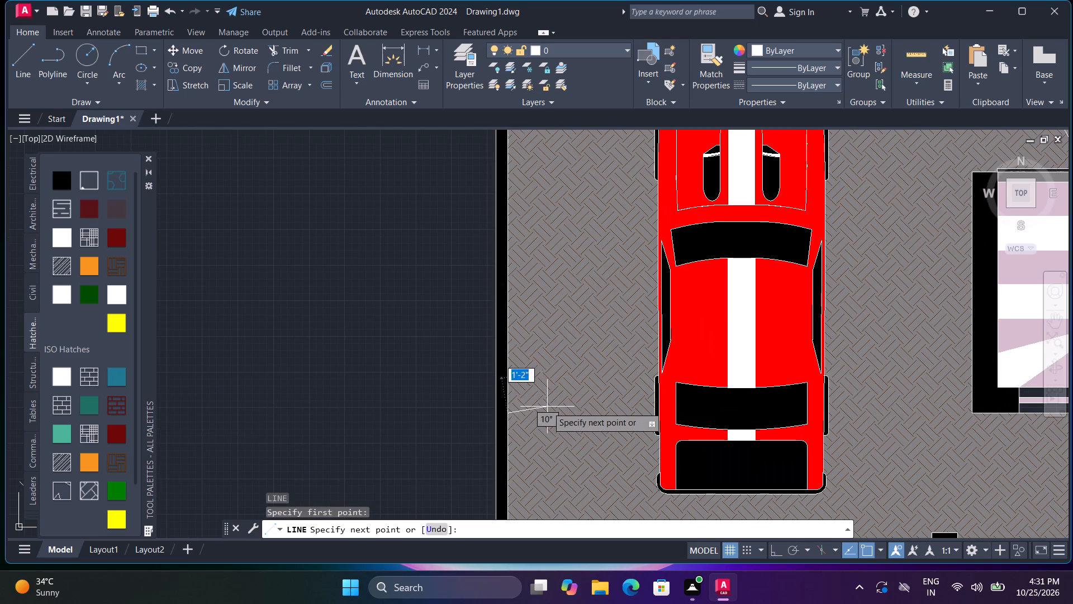
key("F8")
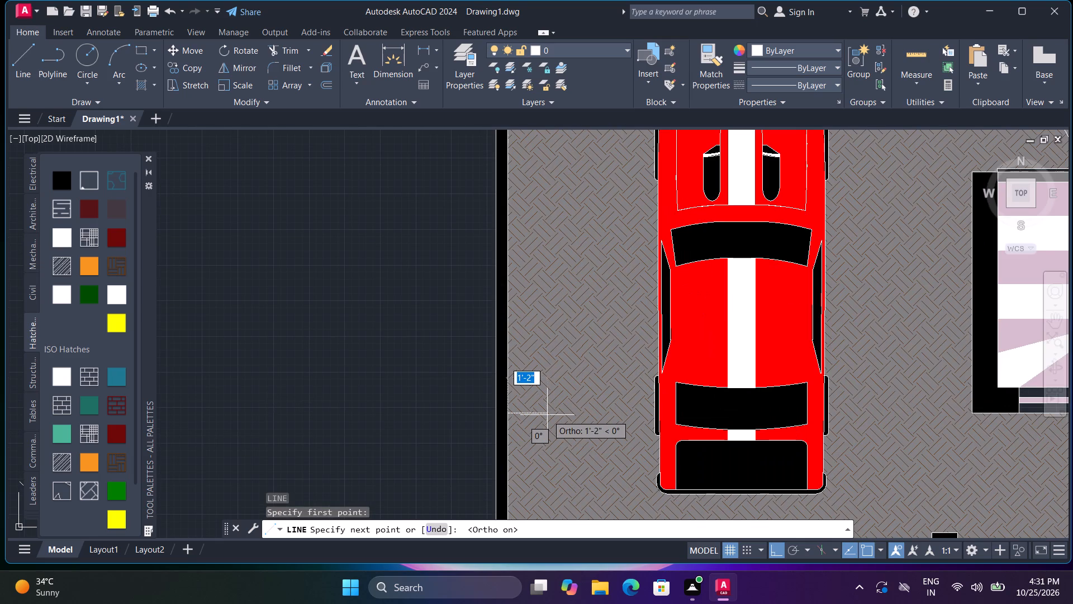
key("5")
key("shift+quotedbl")
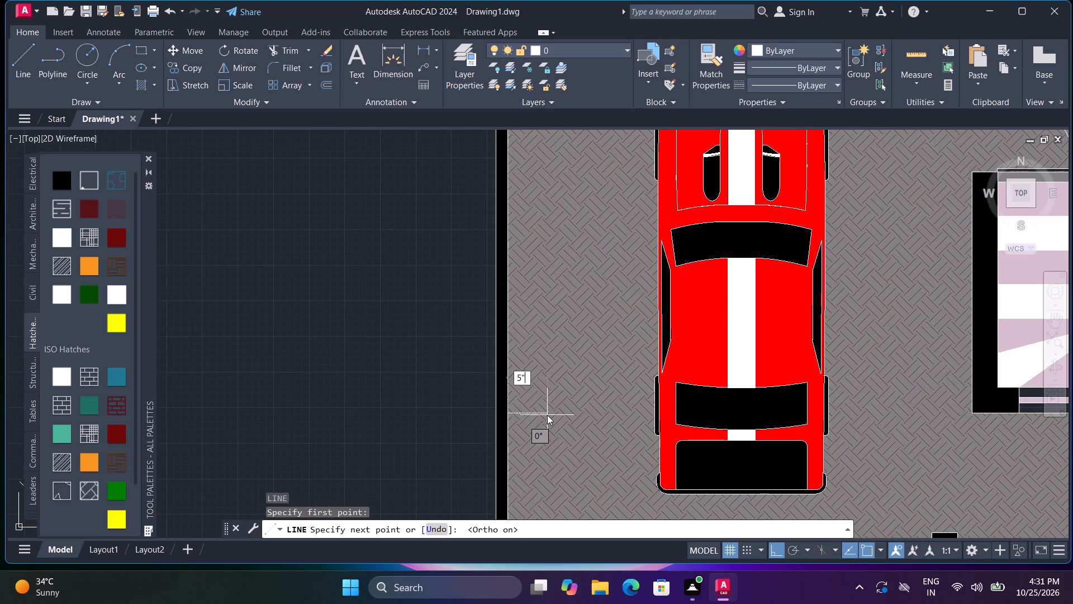
key("Return")
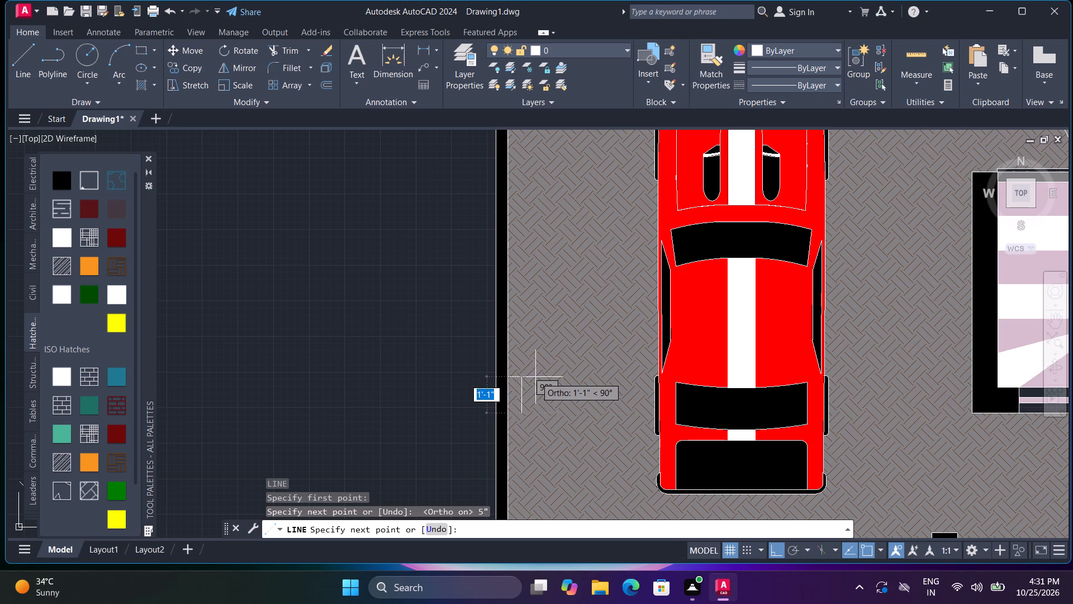
type("9\"")
key("Return")
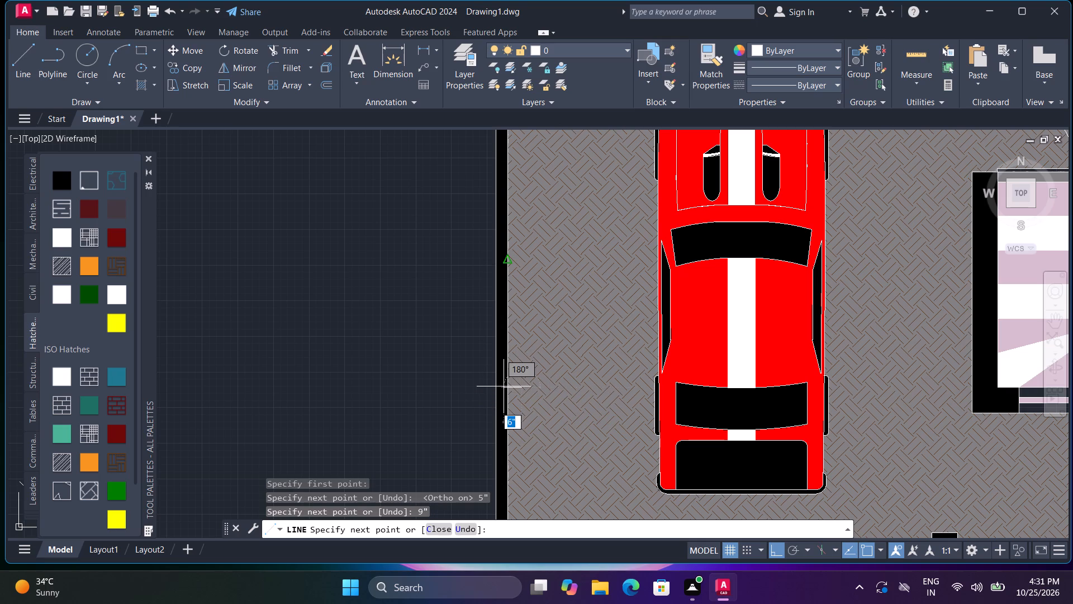
key("5")
key("shift+quotedbl")
key("Return")
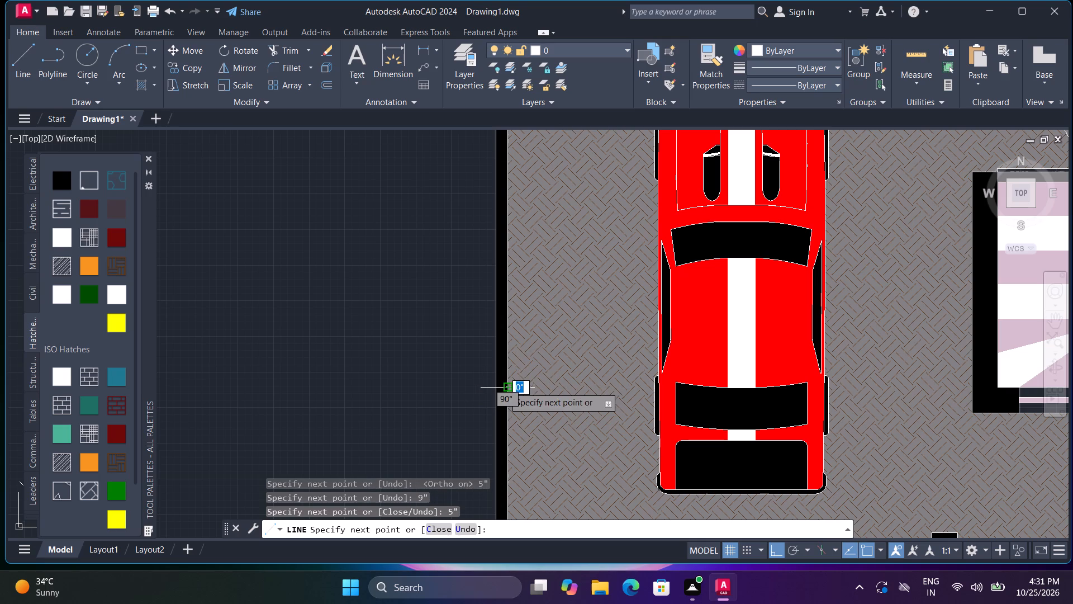
key("space")
Fill the small column outline on the parking's outer wall with the solid black hatch.
scroll(521, 399, "up", 1)
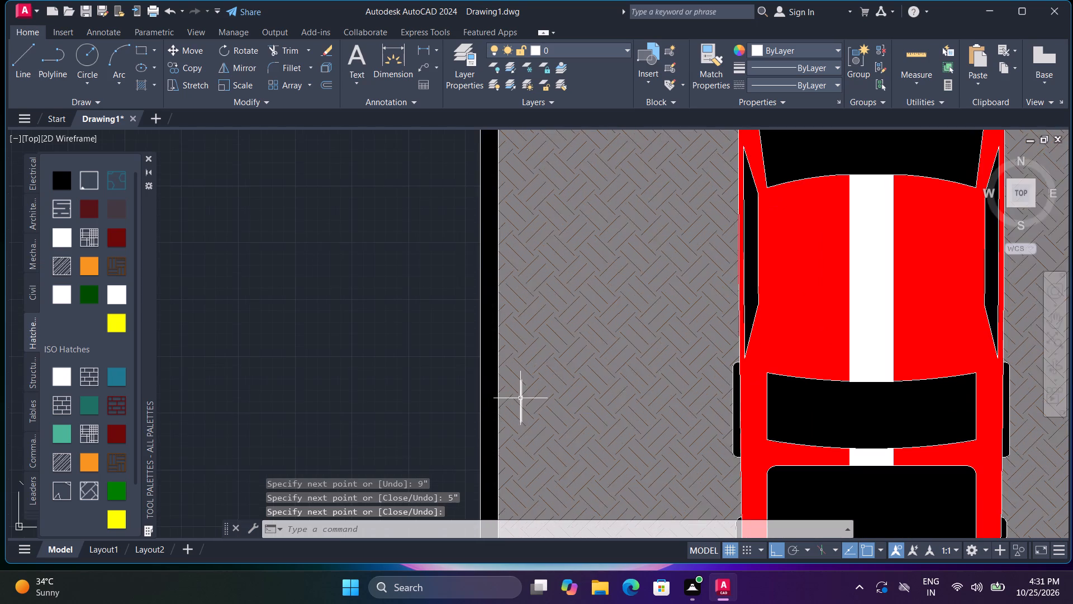
left_click(58, 383)
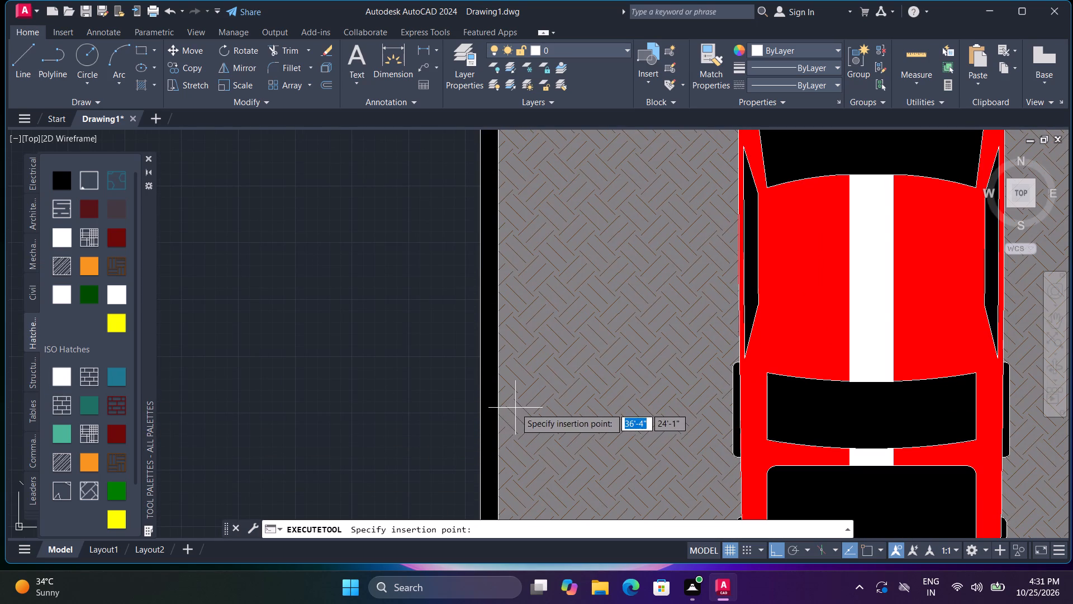
left_click(515, 408)
scroll(511, 437, "down", 1)
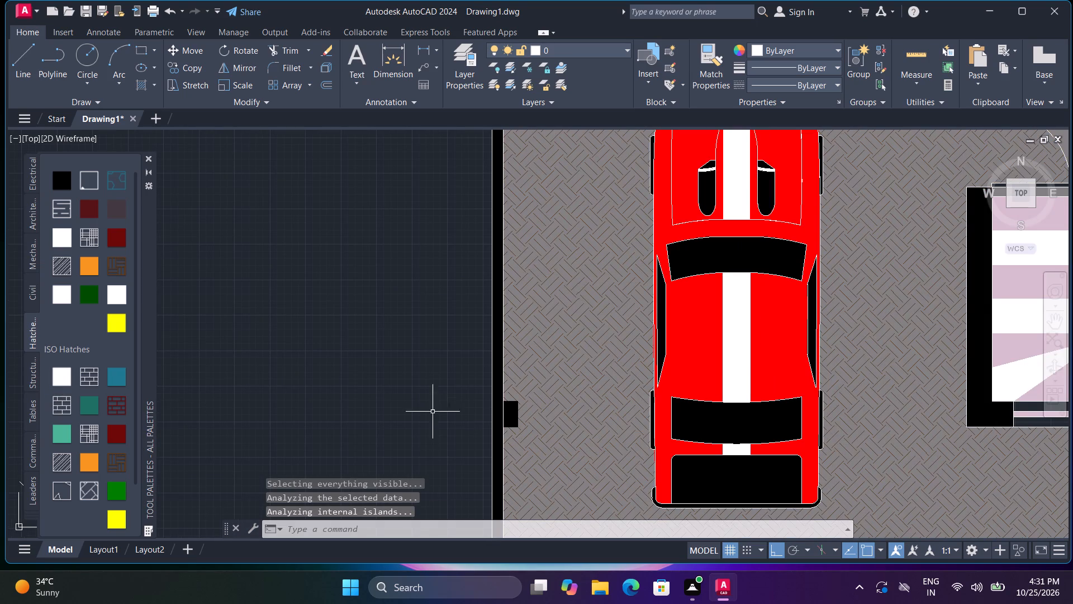
scroll(507, 414, "up", 2)
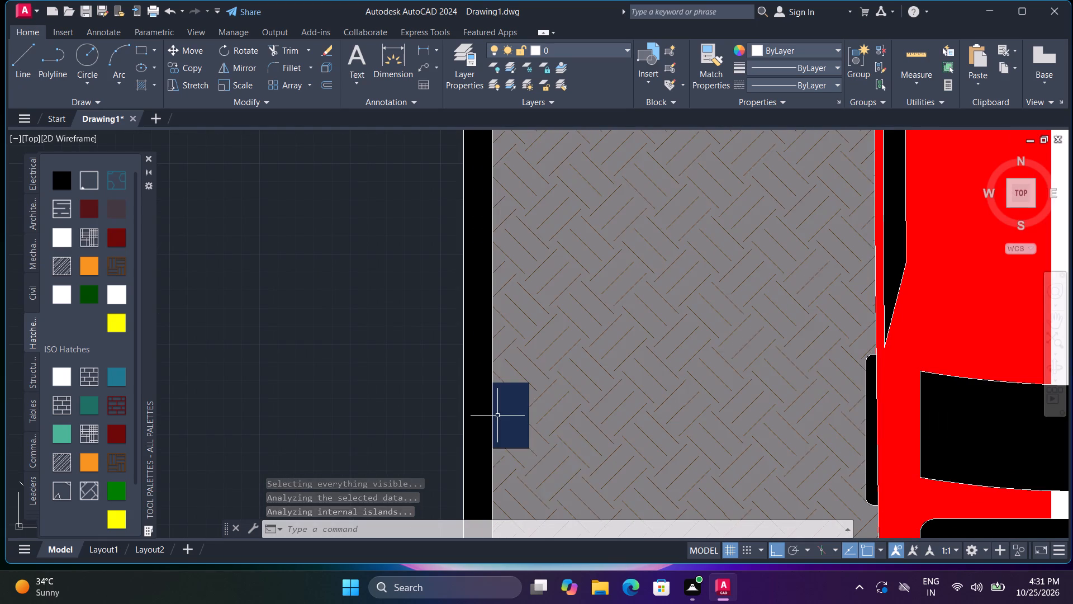
Trim away the wall line between the parking's outer wall and the small black column so the two solid fills join.
type("TR")
key("space")
left_click(497, 416)
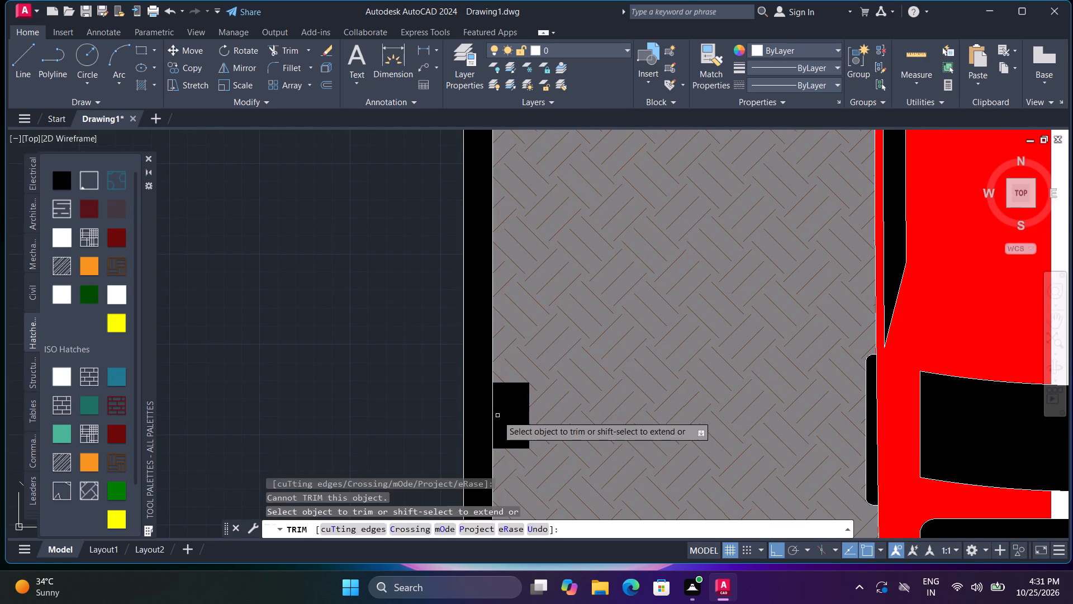
left_click(493, 413)
scroll(492, 413, "down", 2)
scroll(383, 429, "down", 3)
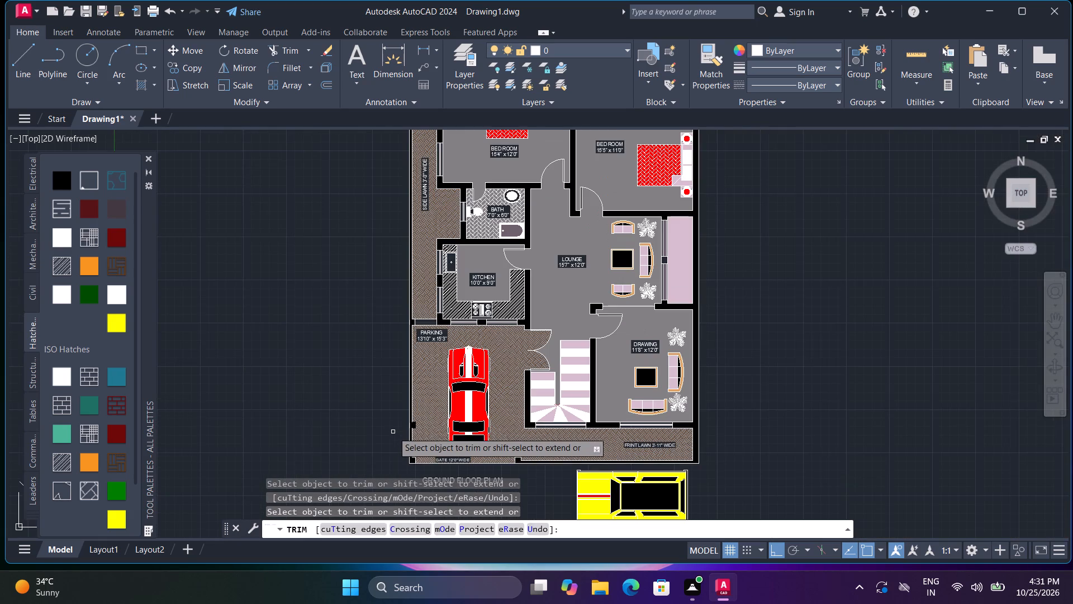
key("Escape")
key("Escape")
key("Escape")
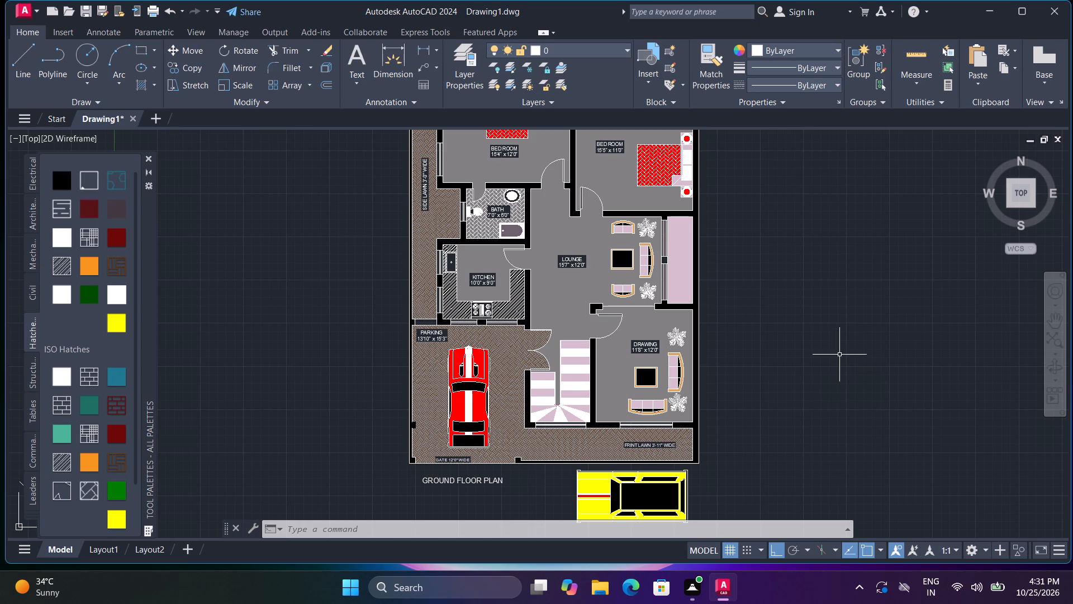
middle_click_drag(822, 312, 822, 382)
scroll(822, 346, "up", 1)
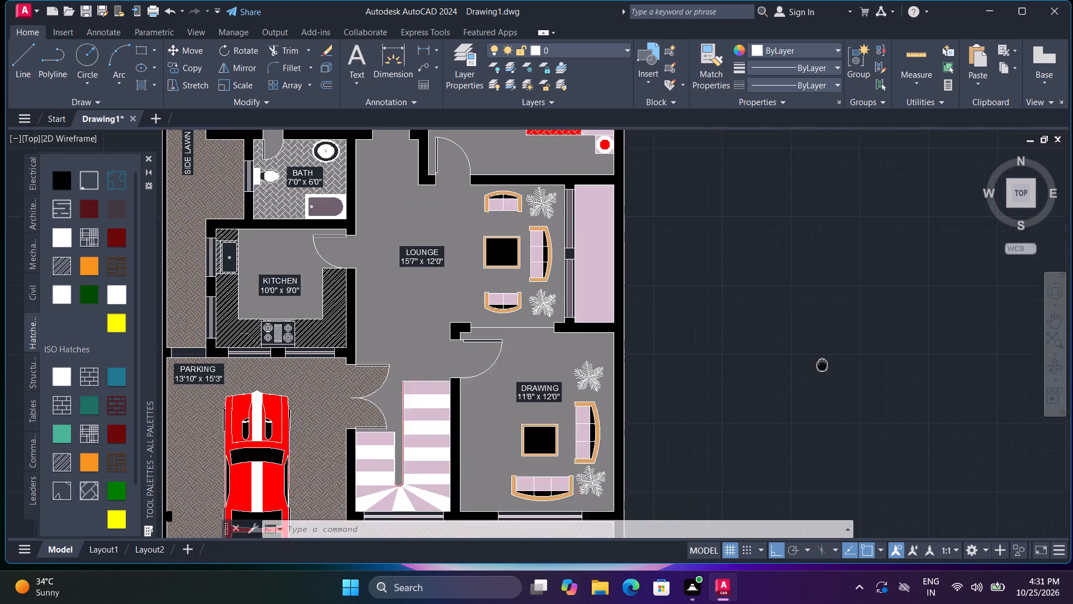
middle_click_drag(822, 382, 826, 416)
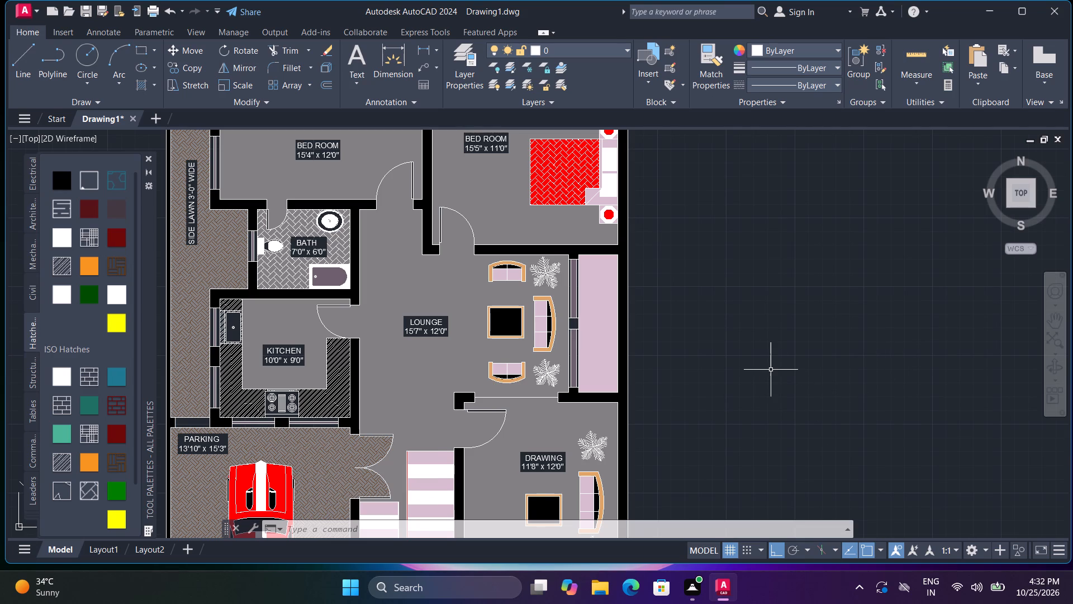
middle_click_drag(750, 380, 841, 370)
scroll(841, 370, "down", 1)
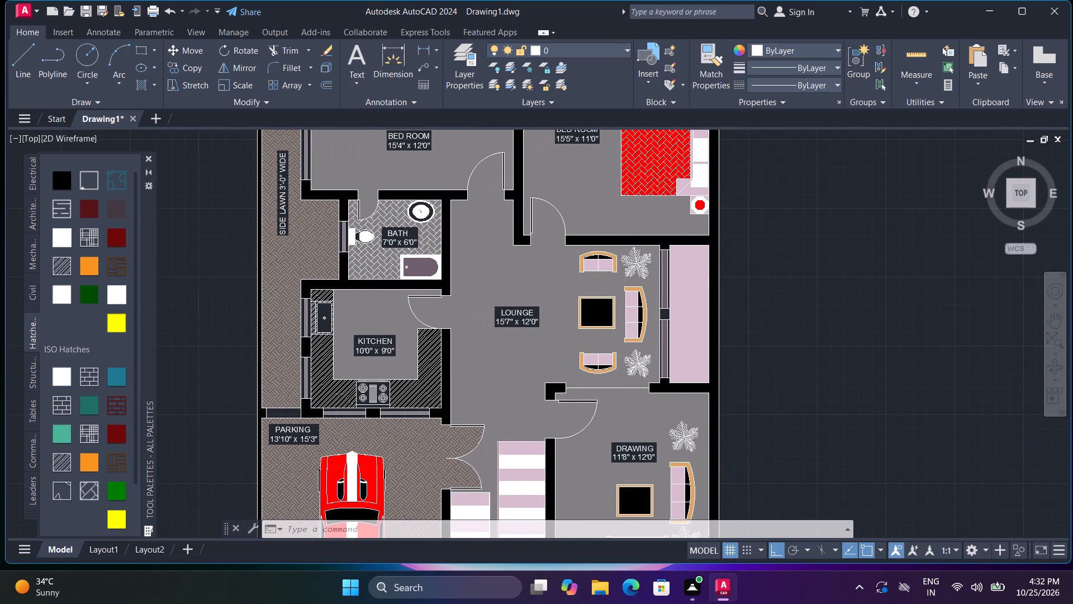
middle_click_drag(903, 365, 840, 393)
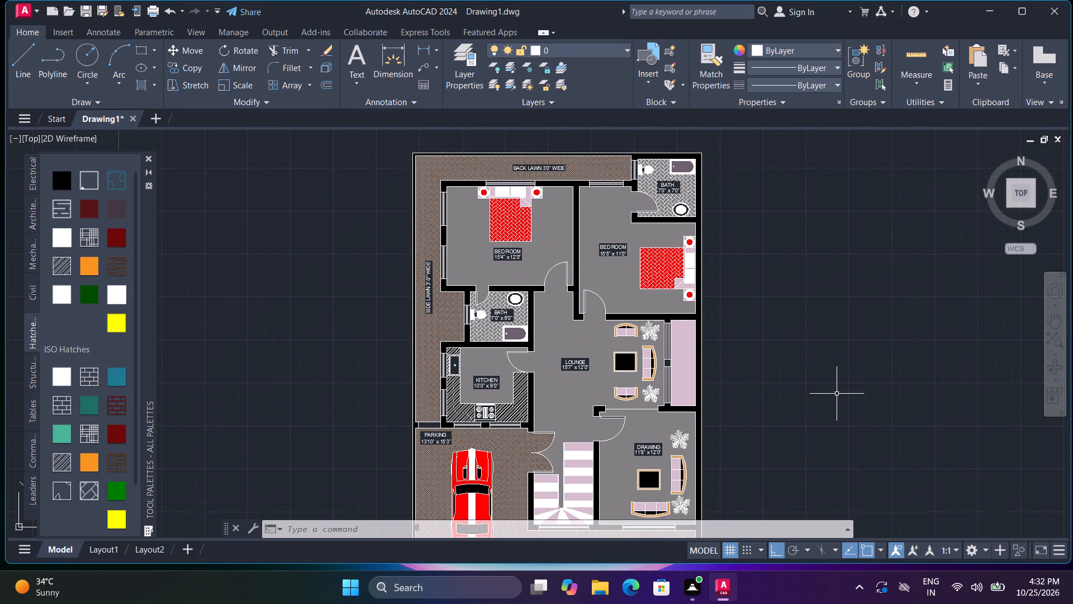
Turn off log file recording with the LOGFILEOFF command.
type("LOH")
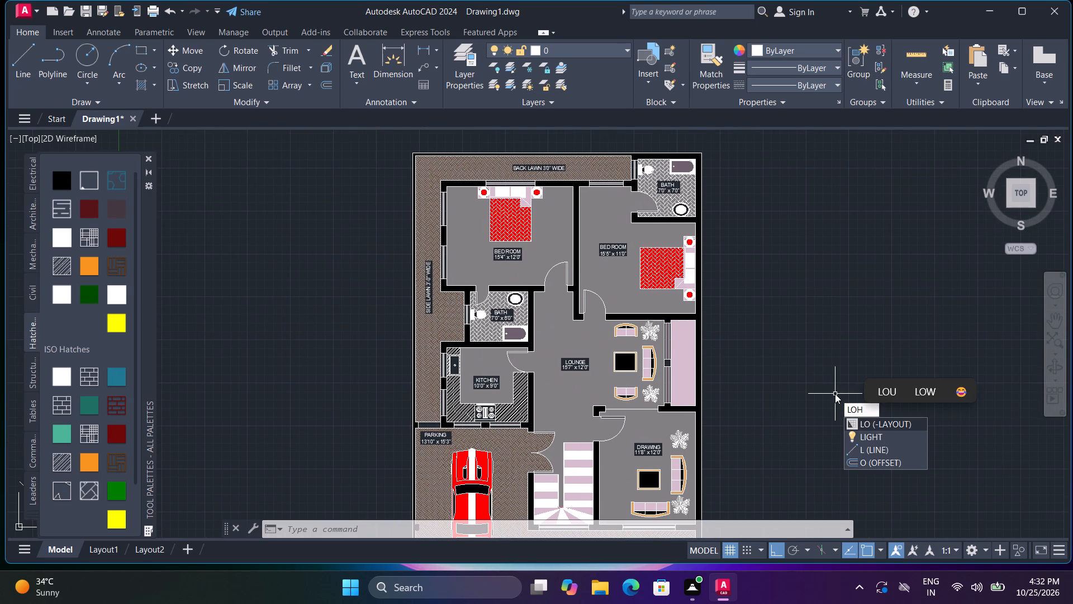
key("BackSpace")
key("g")
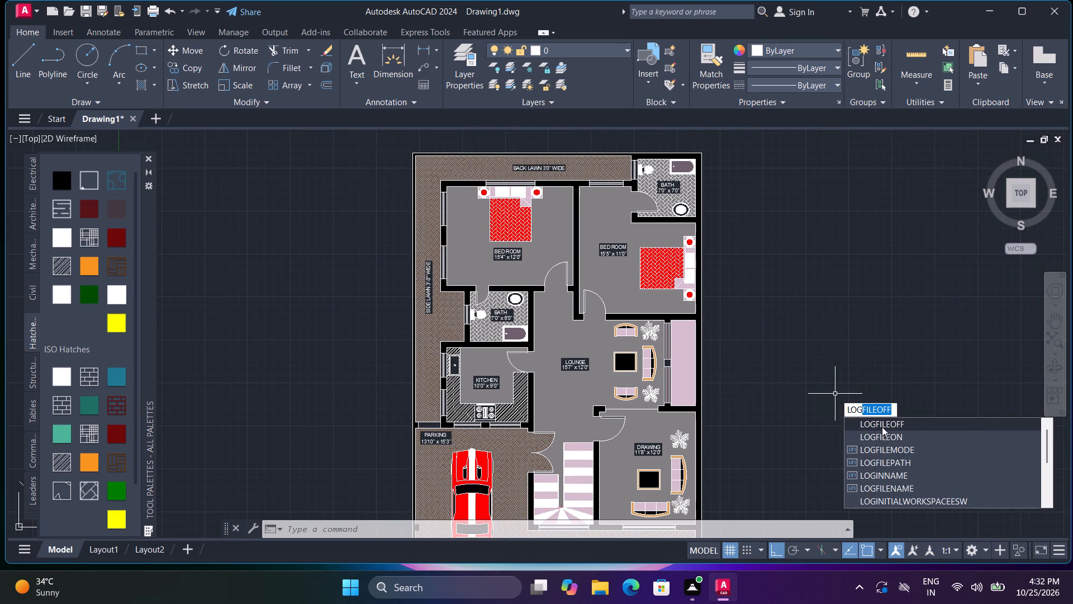
left_click(882, 427)
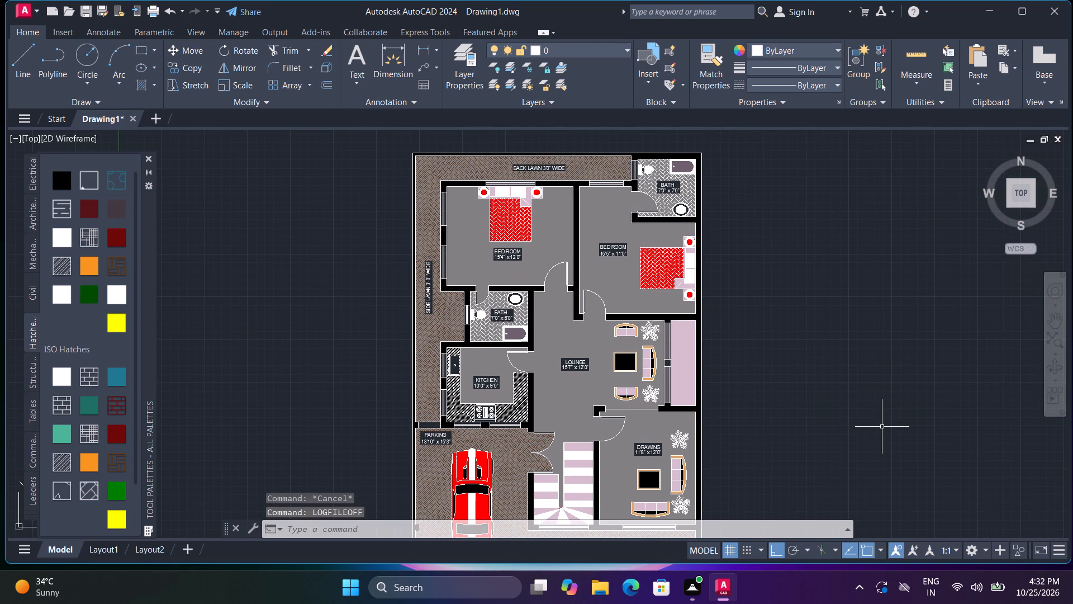
Save the drawing to the Desktop as Drawing33 in AutoCAD 2018 format.
key("ctrl+s")
left_click(361, 257)
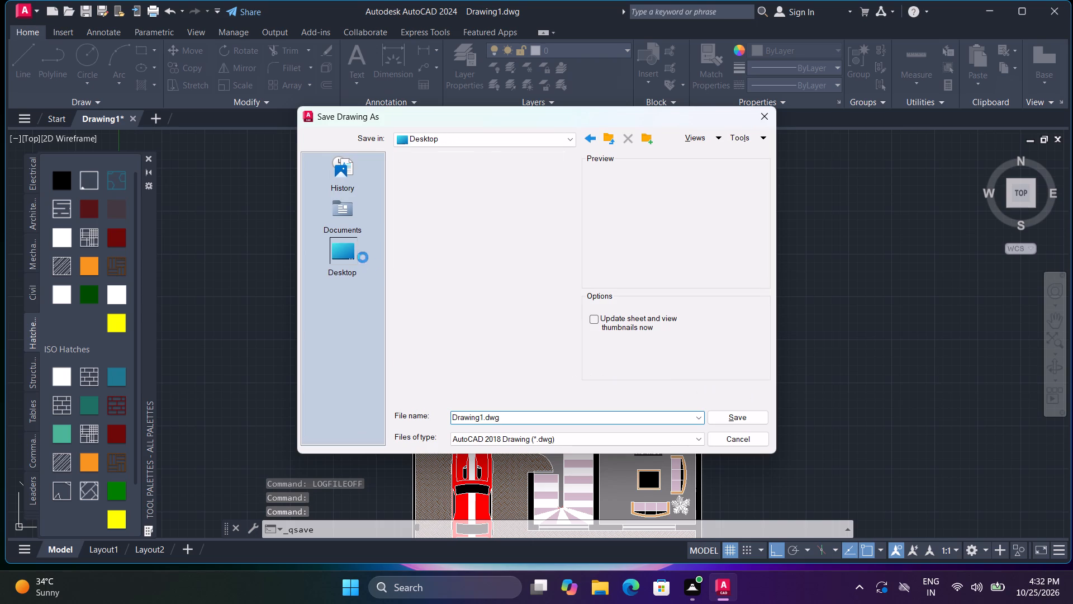
left_click(535, 413)
left_click(535, 413)
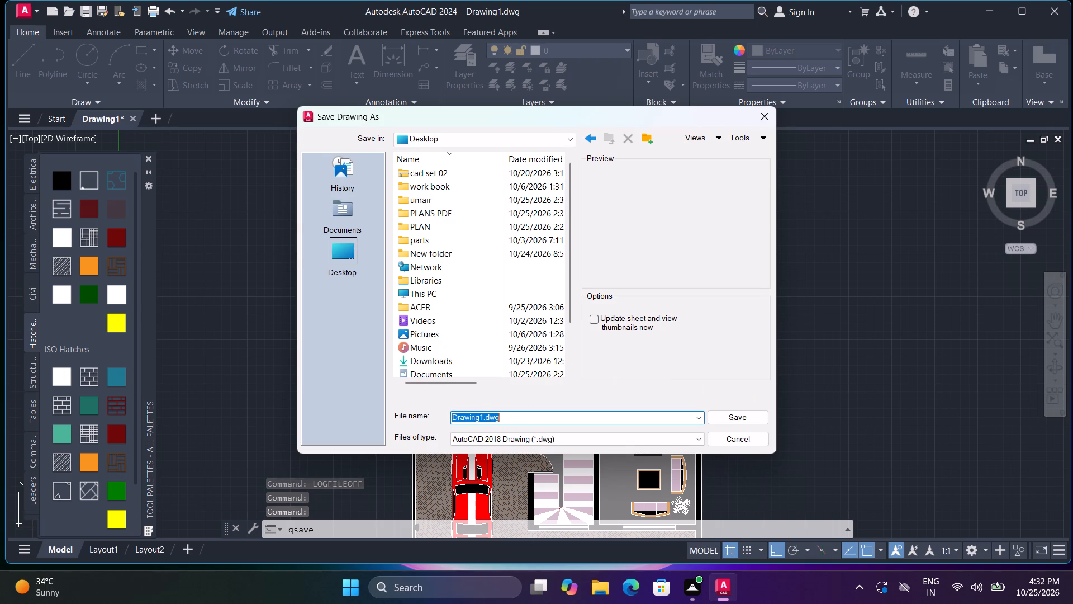
left_click(536, 417)
key("BackSpace")
key("BackSpace")
key("BackSpace")
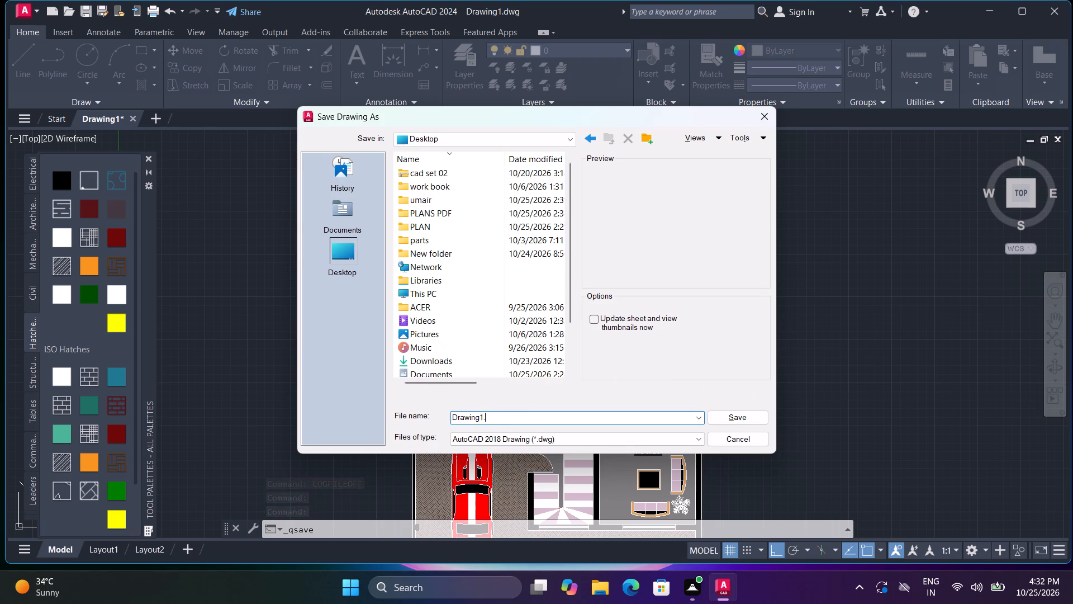
key("BackSpace")
key("BackSpace")
type("33")
left_click(727, 421)
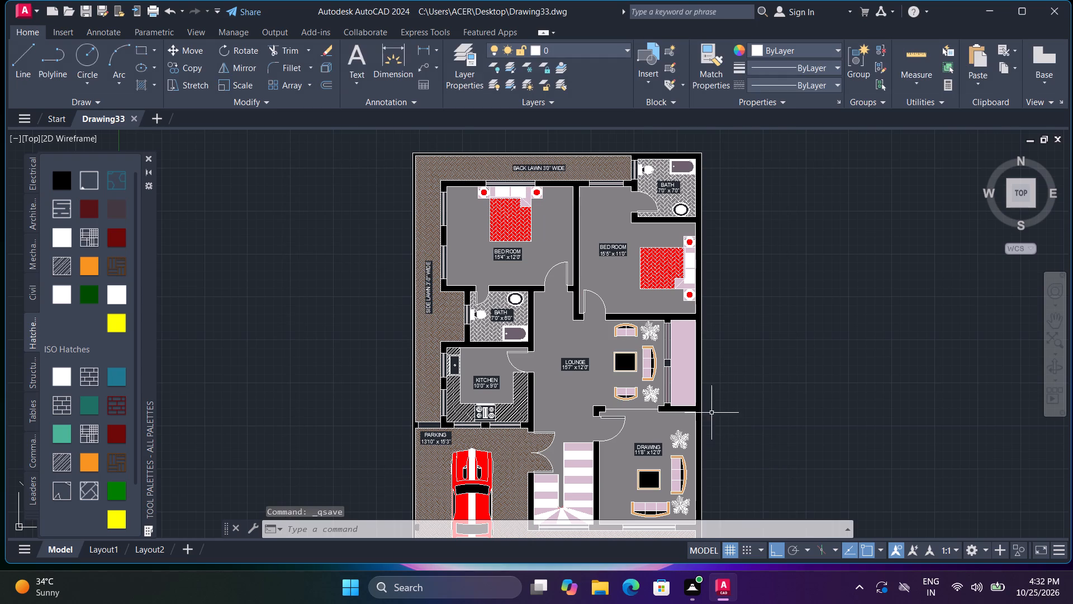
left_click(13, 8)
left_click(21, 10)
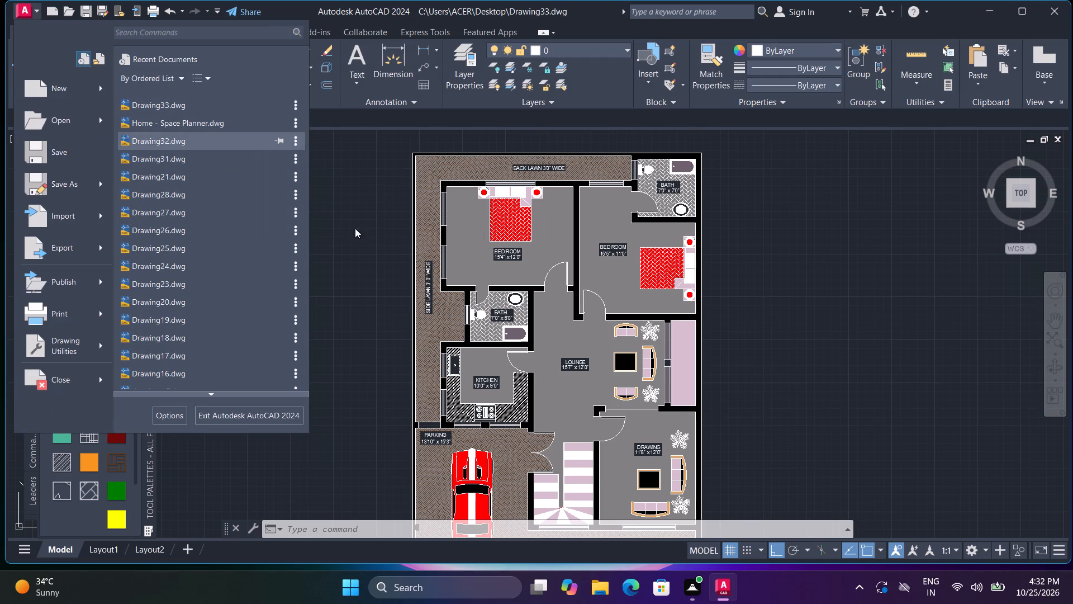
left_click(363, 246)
Set up a plot with the previous plot's page setup and a window enclosing the ground floor plan, its title and the yellow car.
key("ctrl+p")
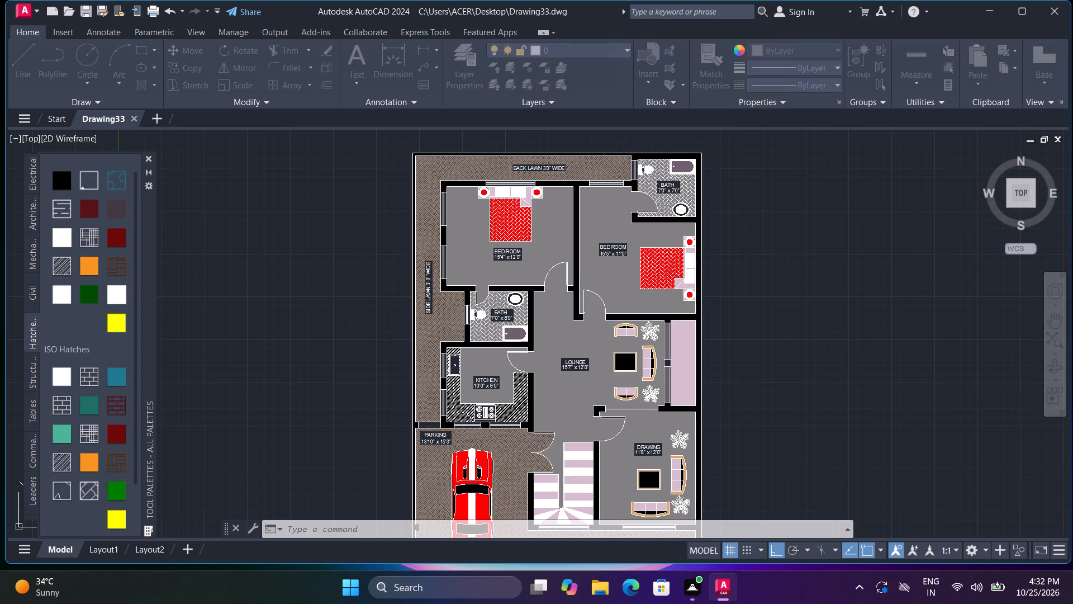
left_click(442, 138)
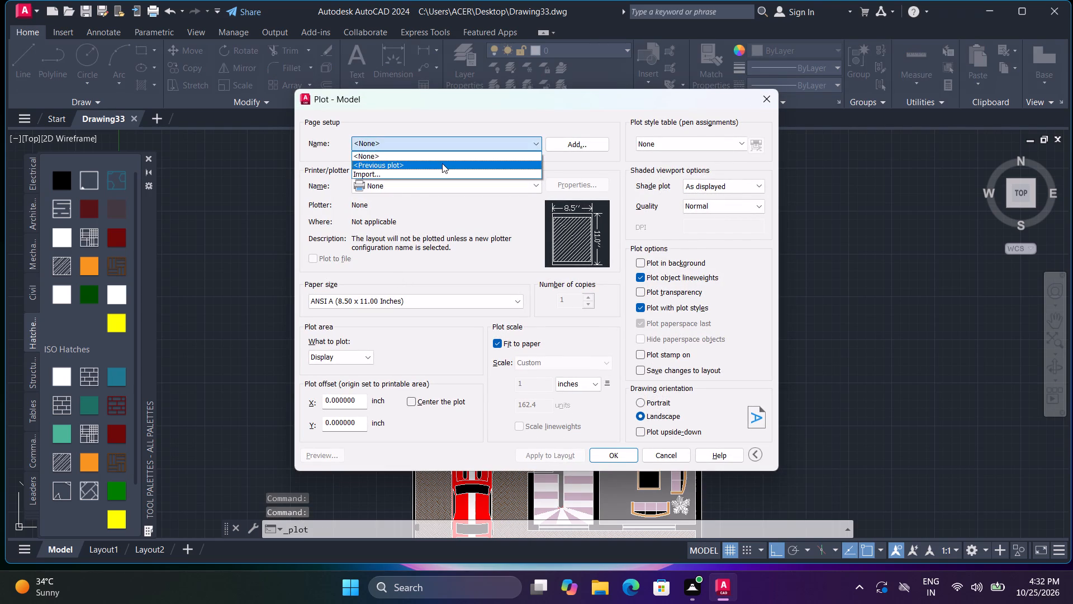
left_click(441, 163)
left_click(441, 354)
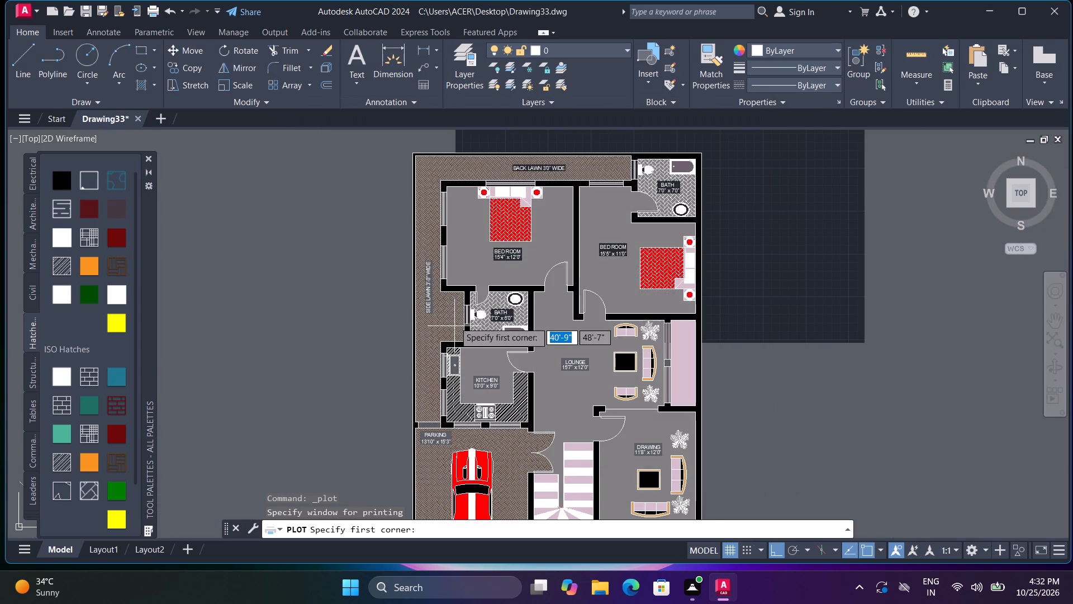
scroll(434, 265, "down", 2)
left_click(407, 210)
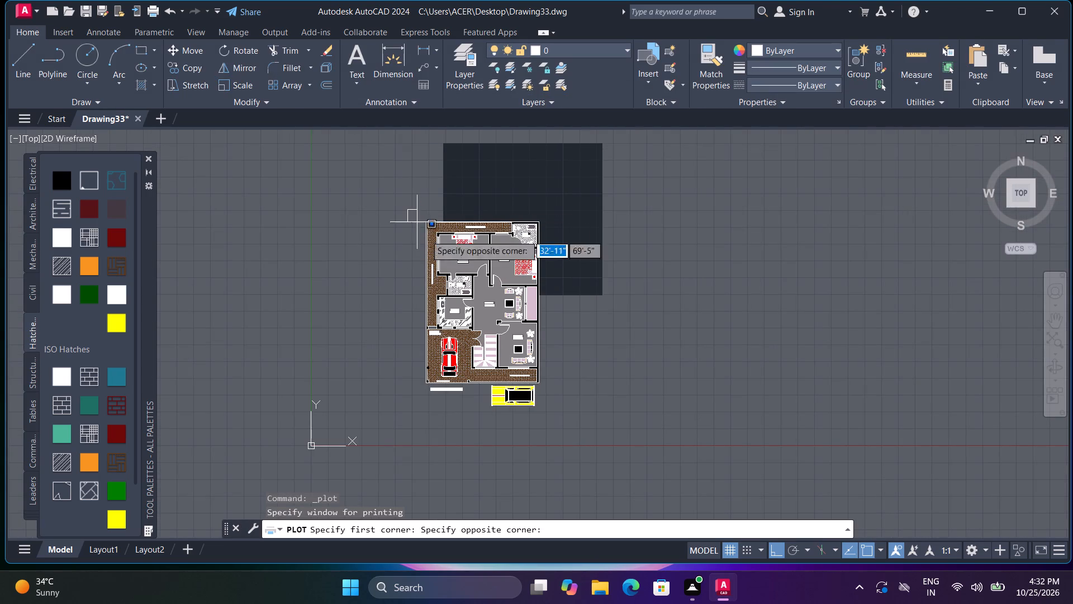
left_click(548, 418)
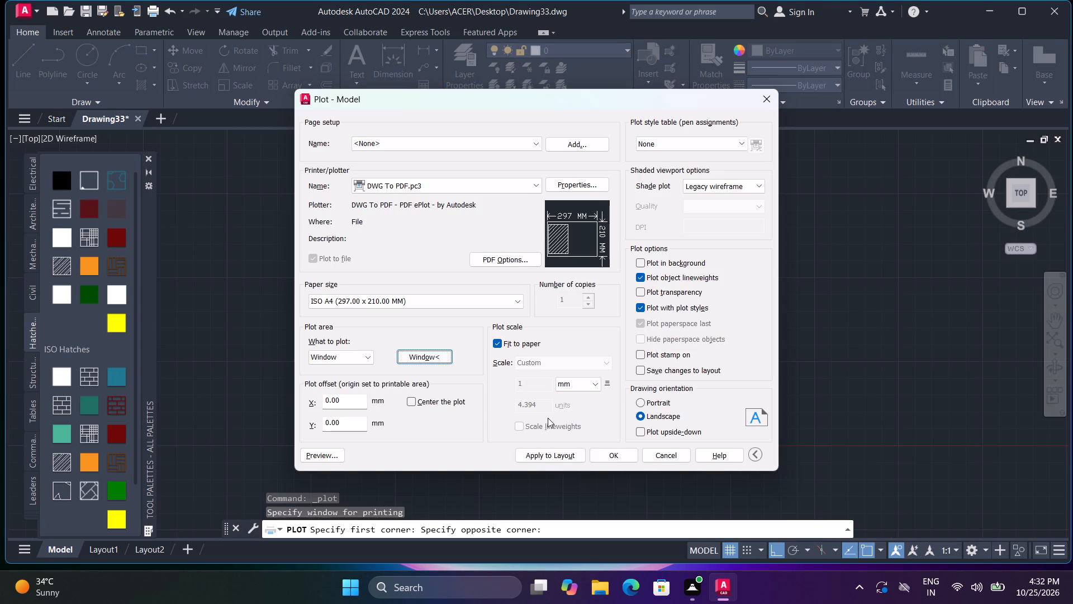
Plot the windowed area to the Desktop as Drawing33-Model.pdf.
left_click(605, 456)
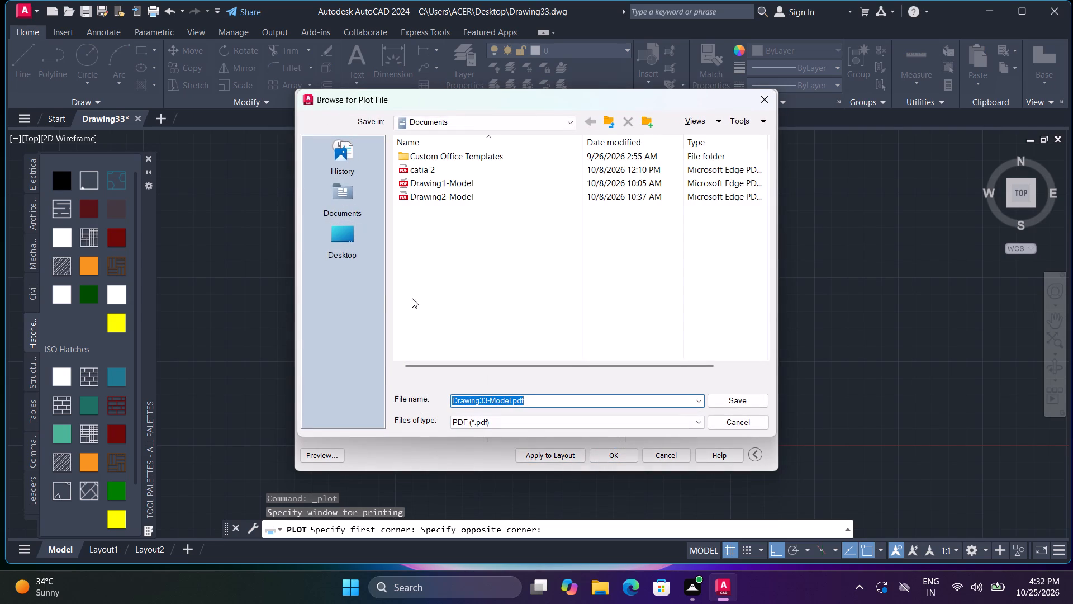
left_click(341, 240)
left_click(726, 402)
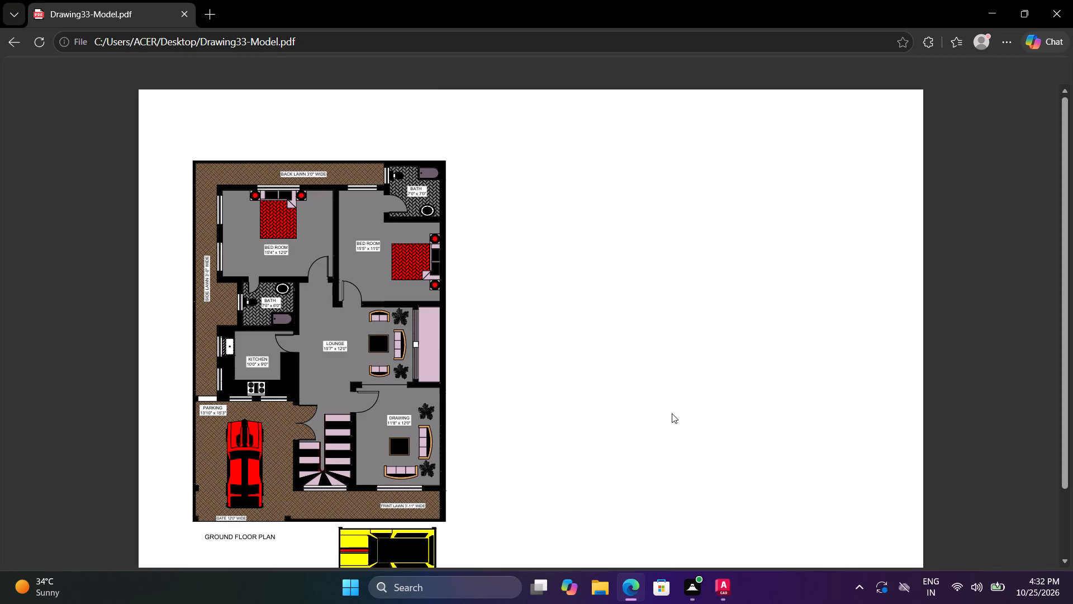
Examine the plotted floor plan PDF in Microsoft Edge and close it.
scroll(587, 398, "down", 1)
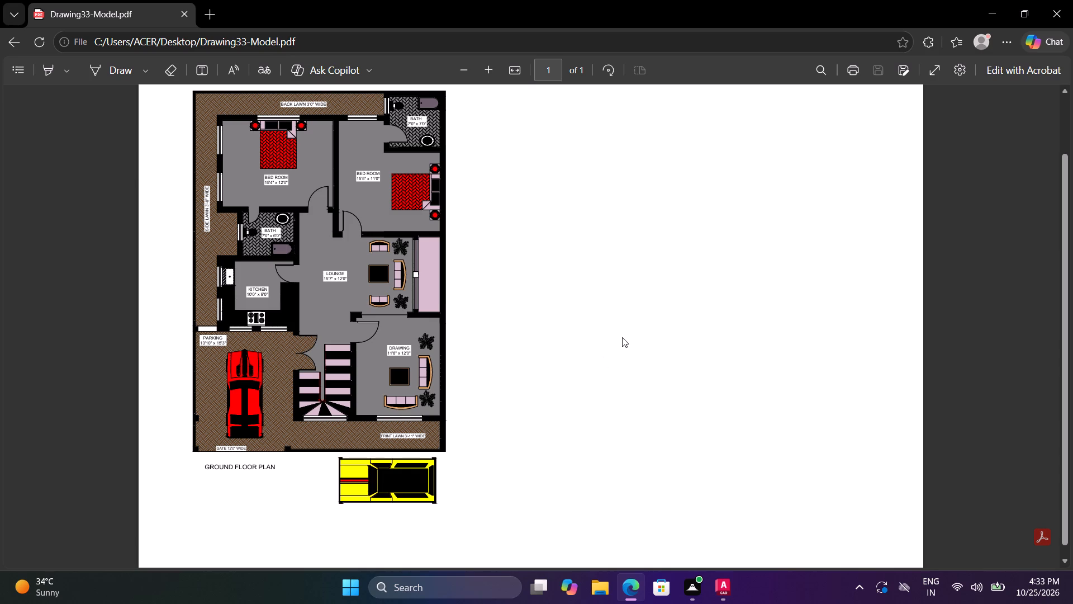
left_click(1066, 11)
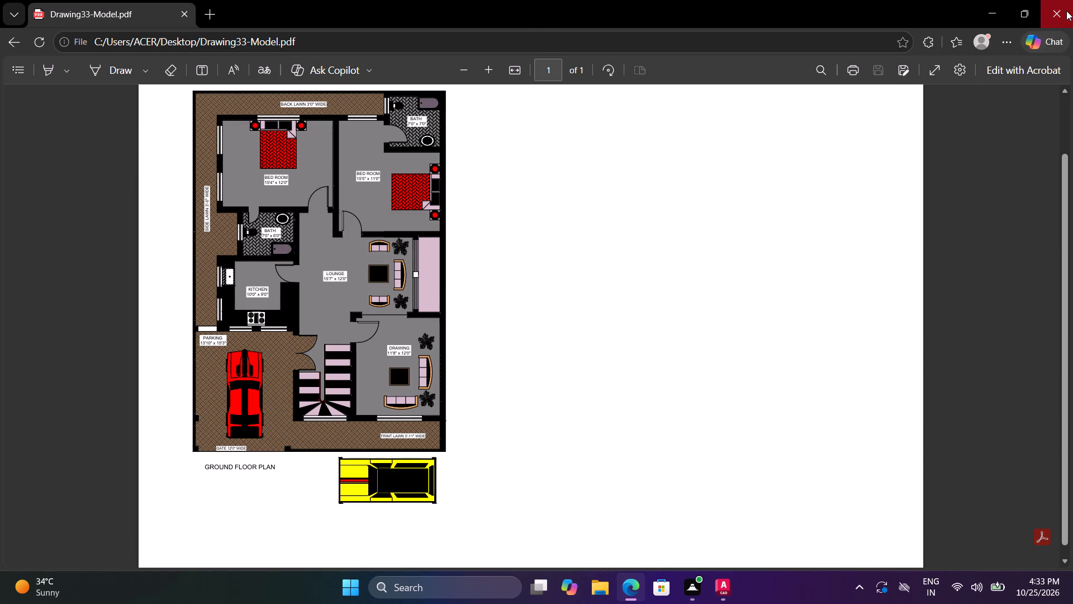
Quit AutoCAD.
left_click(1060, 2)
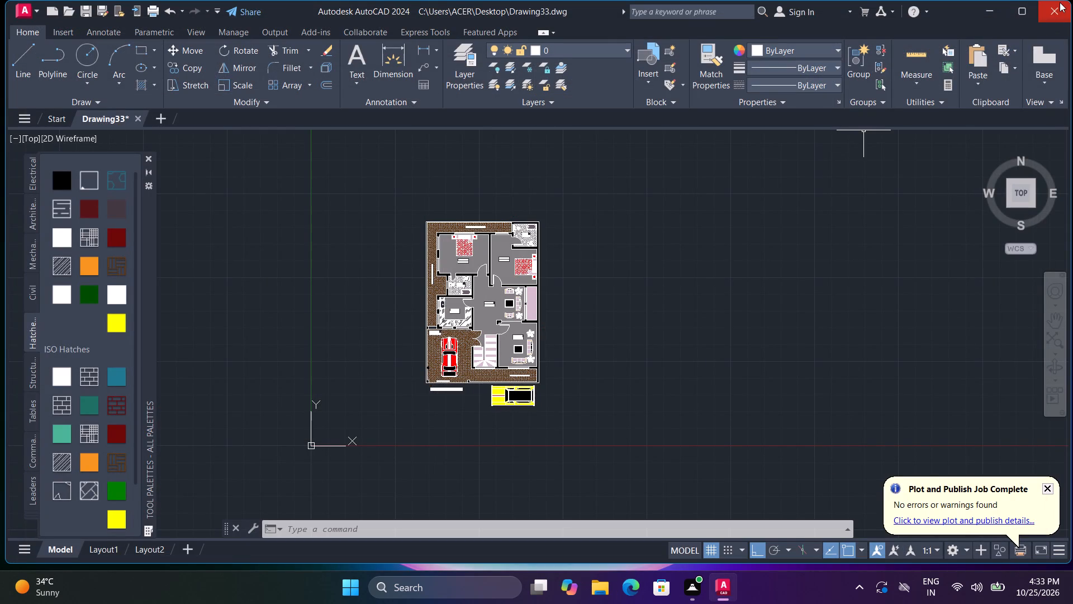
left_click(525, 320)
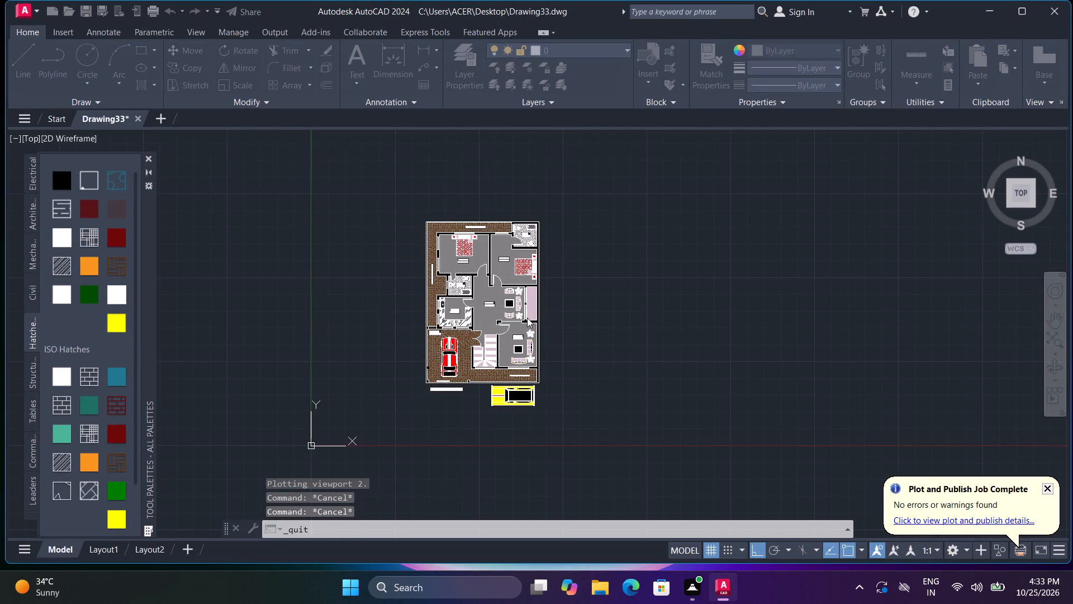